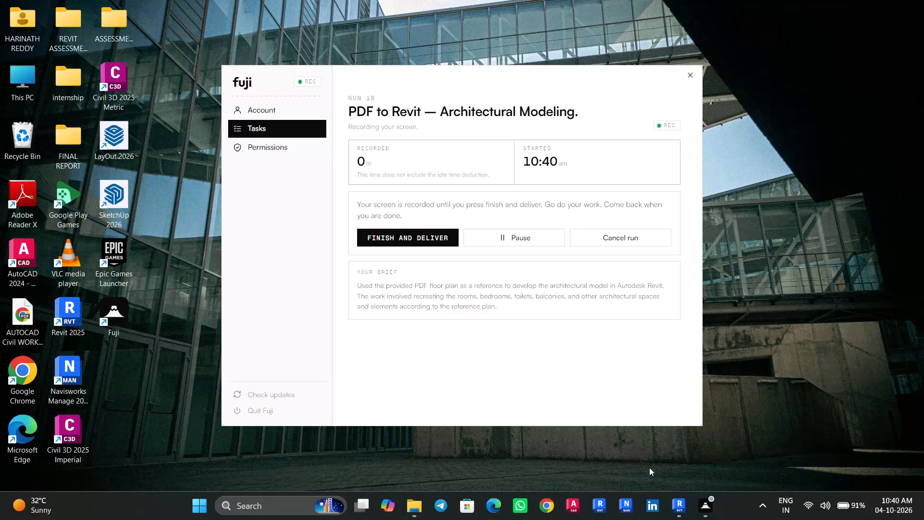
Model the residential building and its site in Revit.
Switch to Revit and open the default 3D view of the maisonette model to examine the house and its site.
left_click(670, 507)
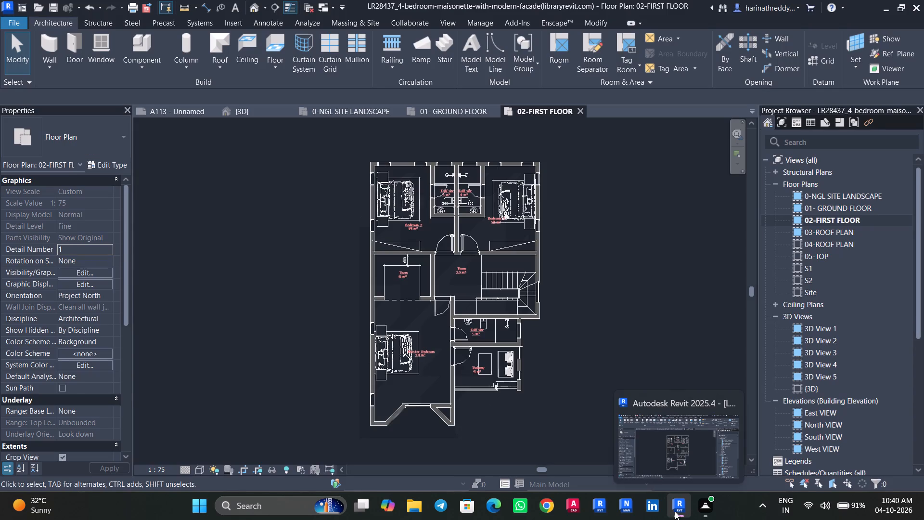
left_click(569, 334)
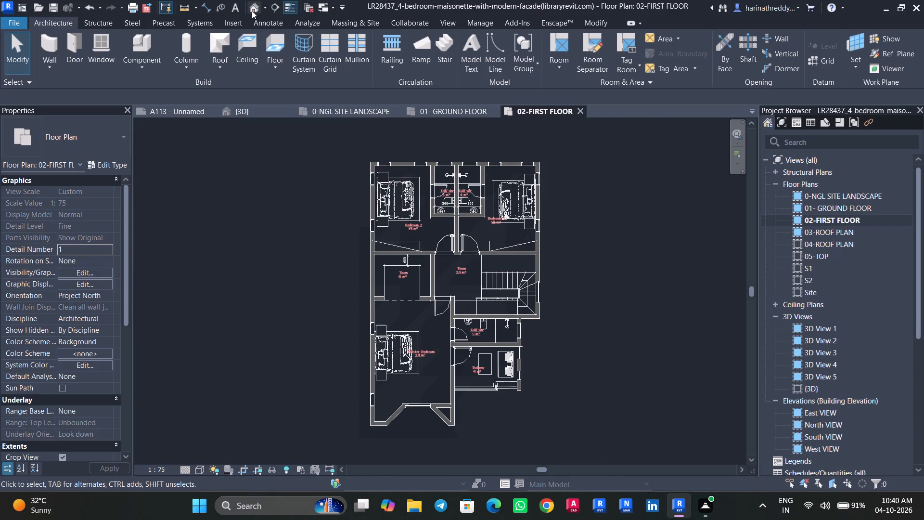
left_click(252, 11)
middle_click_drag(274, 412, 296, 429, "shift")
scroll(372, 448, "up", 1, "shift")
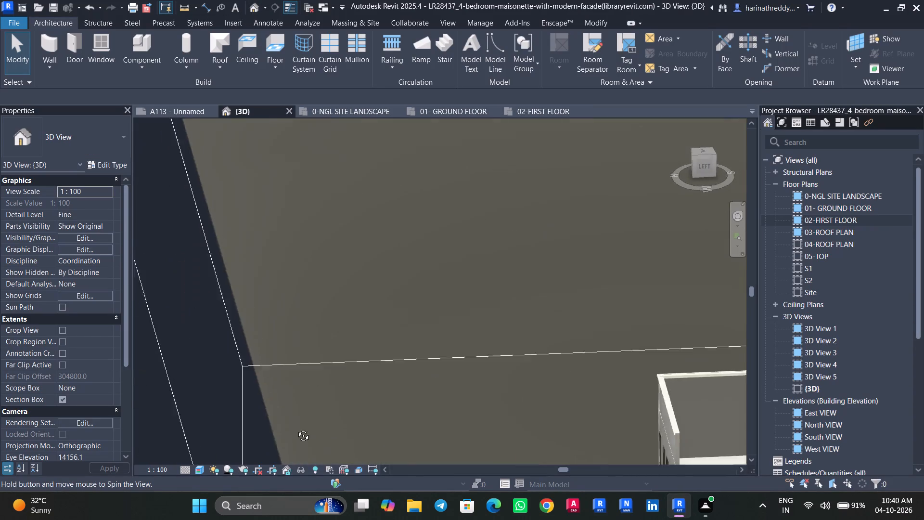
middle_click_drag(296, 429, 274, 422, "shift")
scroll(274, 415, "down", 6)
middle_click_drag(487, 404, 447, 417, "shift")
middle_click_drag(446, 416, 449, 412)
scroll(446, 416, "up", 1)
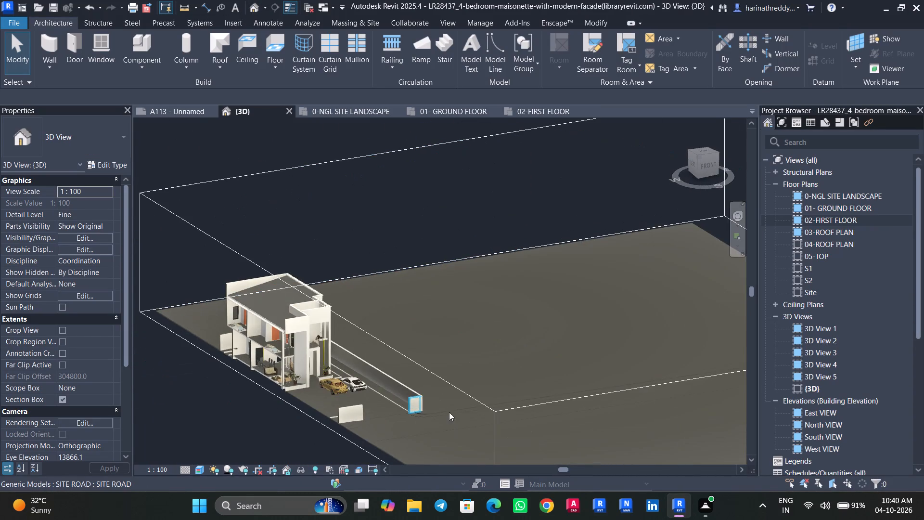
middle_click_drag(449, 412, 507, 343)
scroll(507, 343, "down", 7)
middle_click_drag(401, 378, 315, 399)
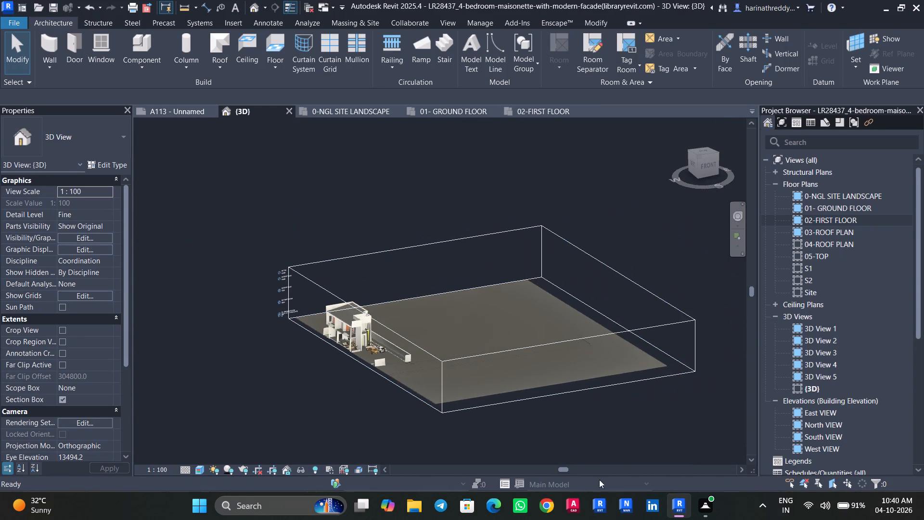
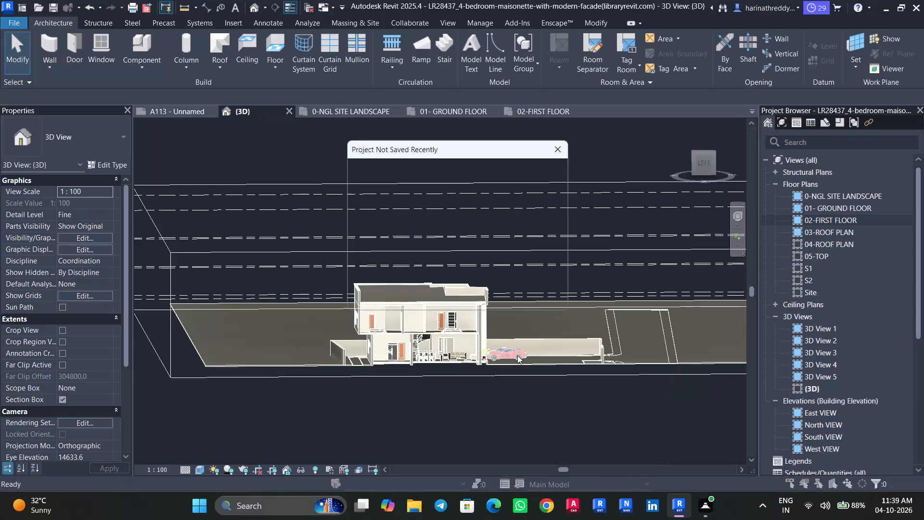
Dismiss the save reminder and create a new project from the Architectural Template.
left_click(560, 148)
key("Down")
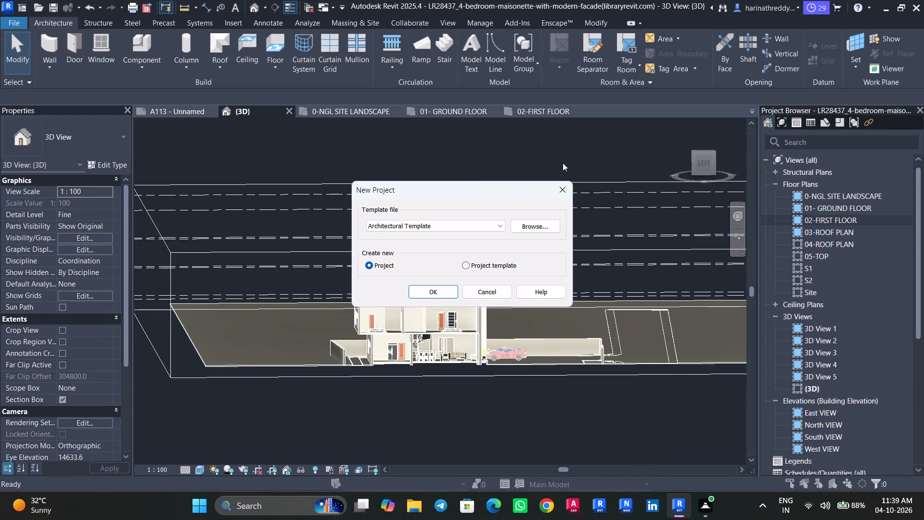
key("Return")
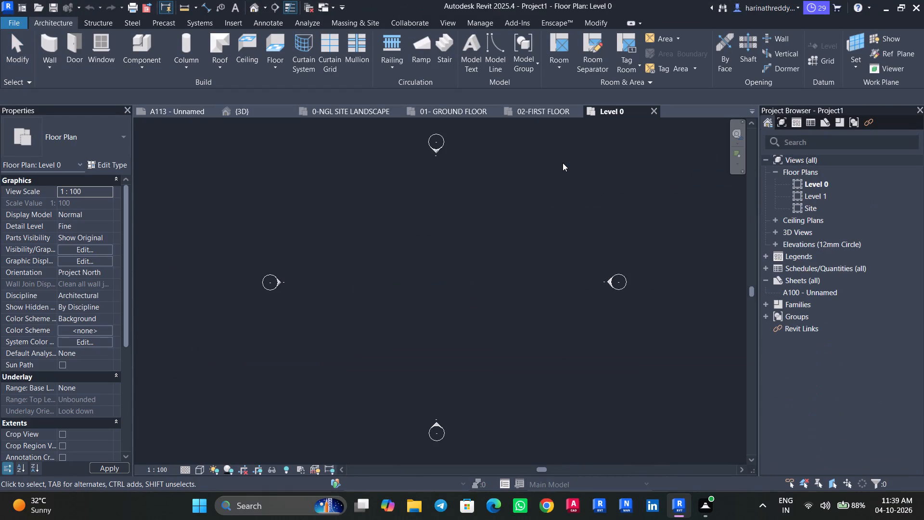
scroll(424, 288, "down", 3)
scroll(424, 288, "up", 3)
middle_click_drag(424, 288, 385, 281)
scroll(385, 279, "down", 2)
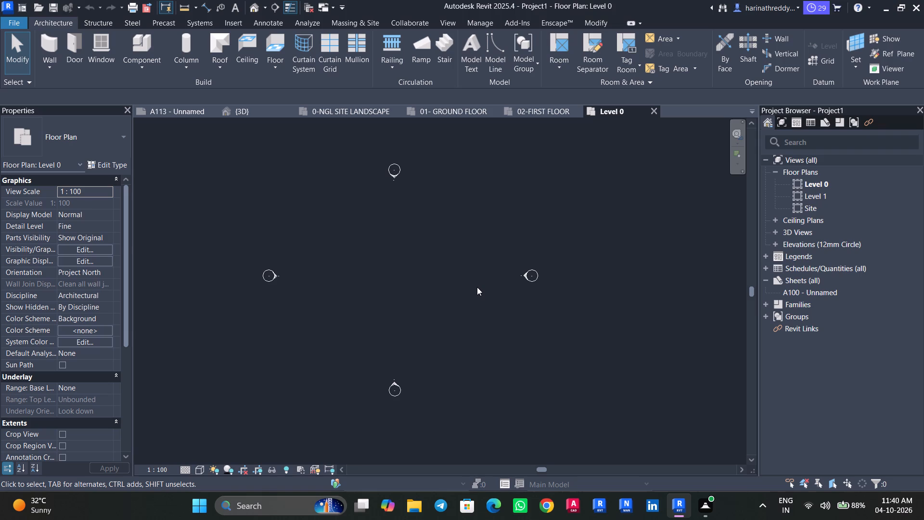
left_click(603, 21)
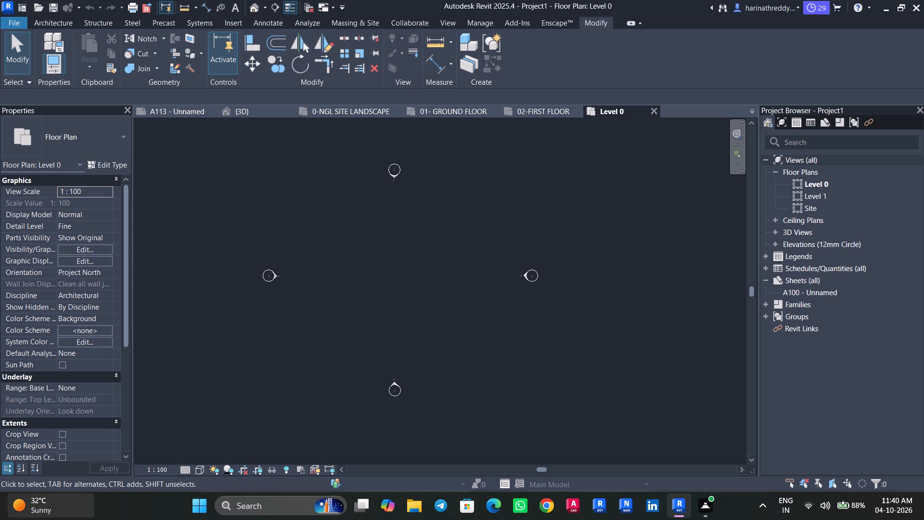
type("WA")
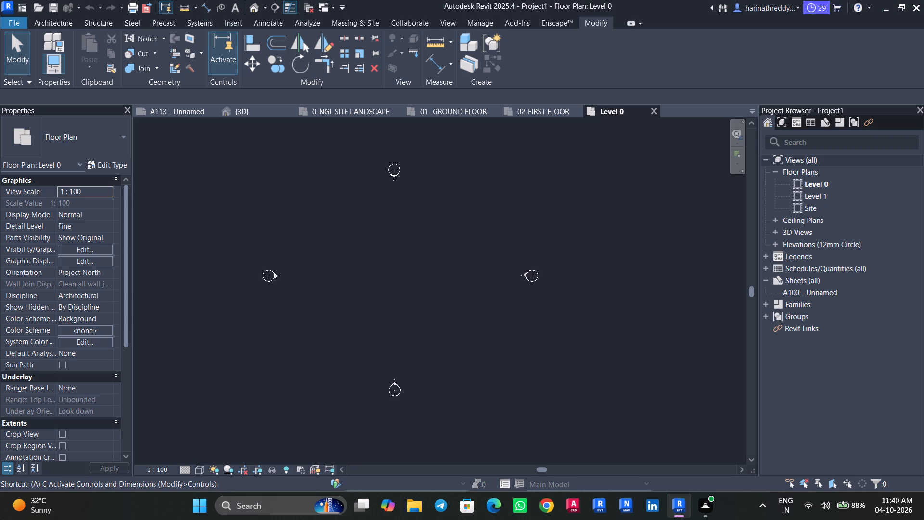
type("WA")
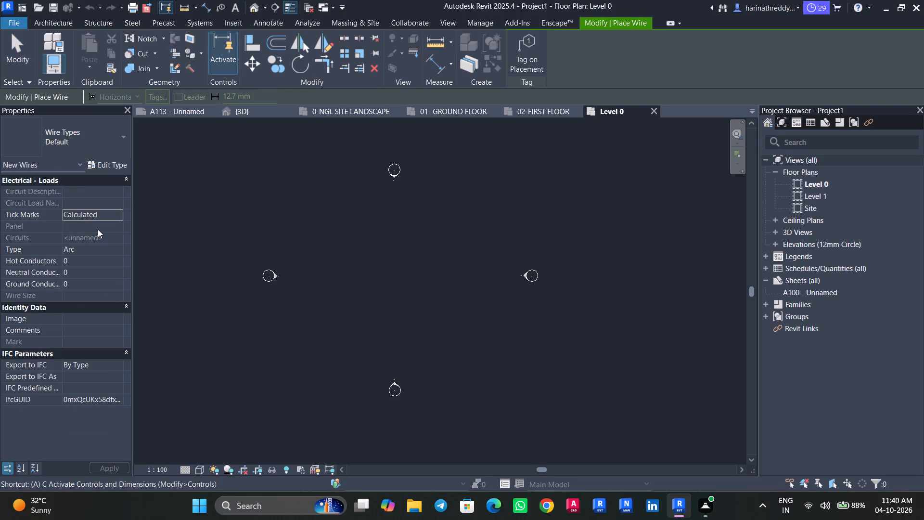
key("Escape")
Draw a horizontal Wall-Ext_215Bwk wall 17000 mm long between the elevation markers on Level 0.
key("w")
key("a")
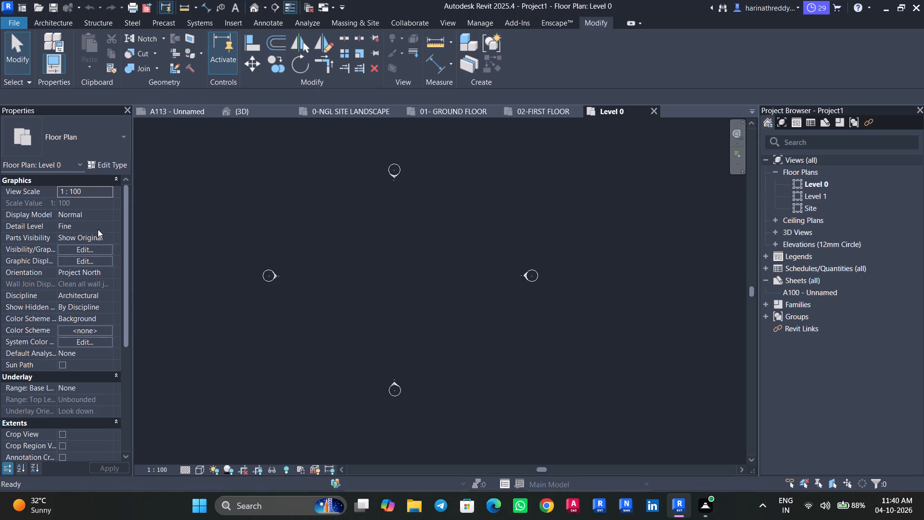
left_click(73, 140)
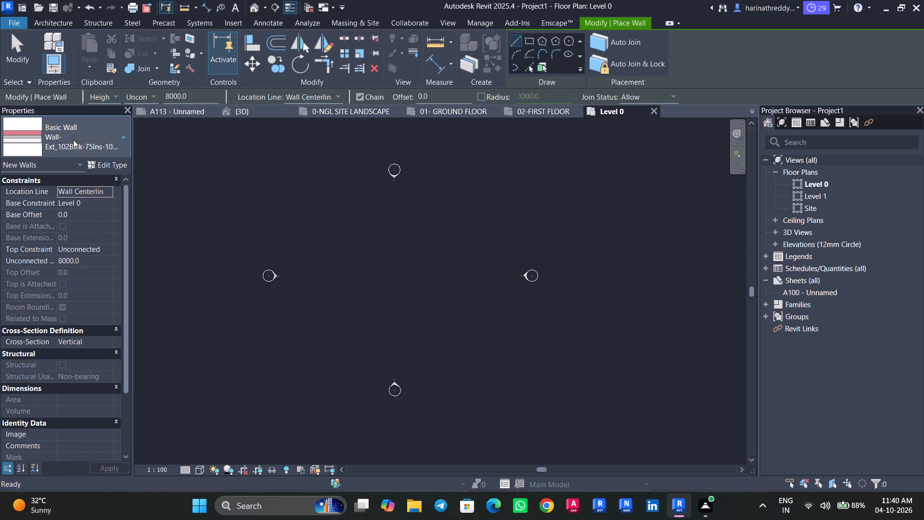
left_click(67, 234)
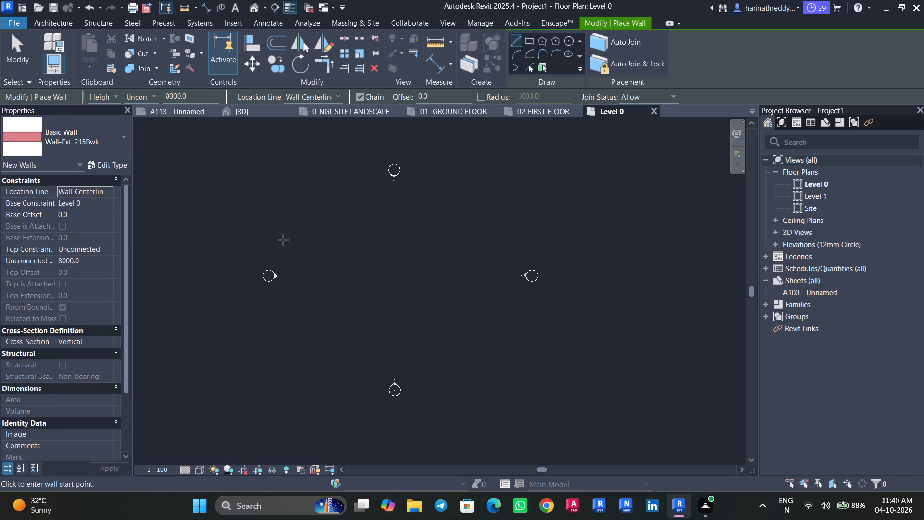
left_click(312, 257)
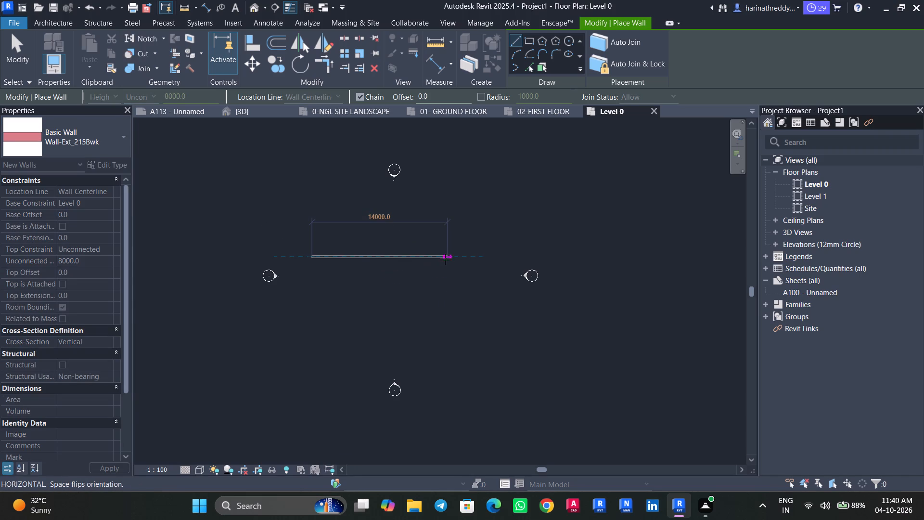
left_click(476, 253)
key("Escape")
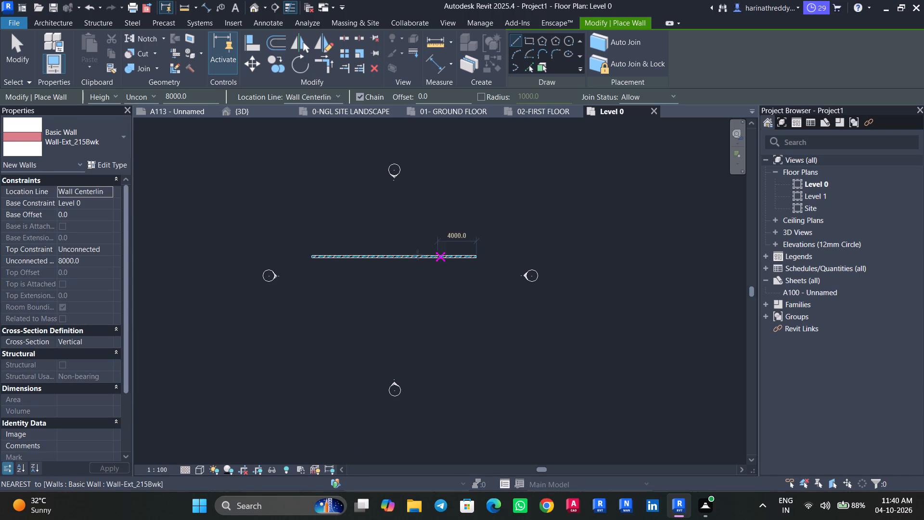
scroll(404, 254, "up", 15)
scroll(390, 261, "down", 1)
key("Escape")
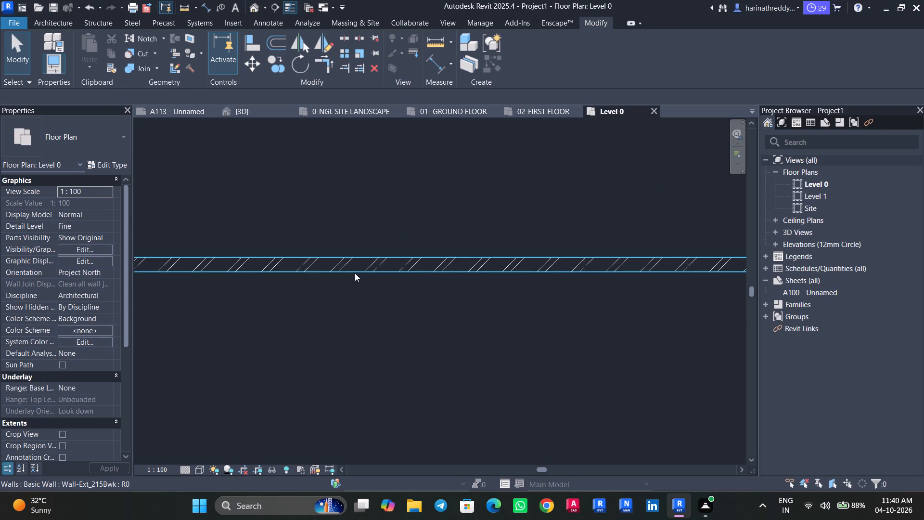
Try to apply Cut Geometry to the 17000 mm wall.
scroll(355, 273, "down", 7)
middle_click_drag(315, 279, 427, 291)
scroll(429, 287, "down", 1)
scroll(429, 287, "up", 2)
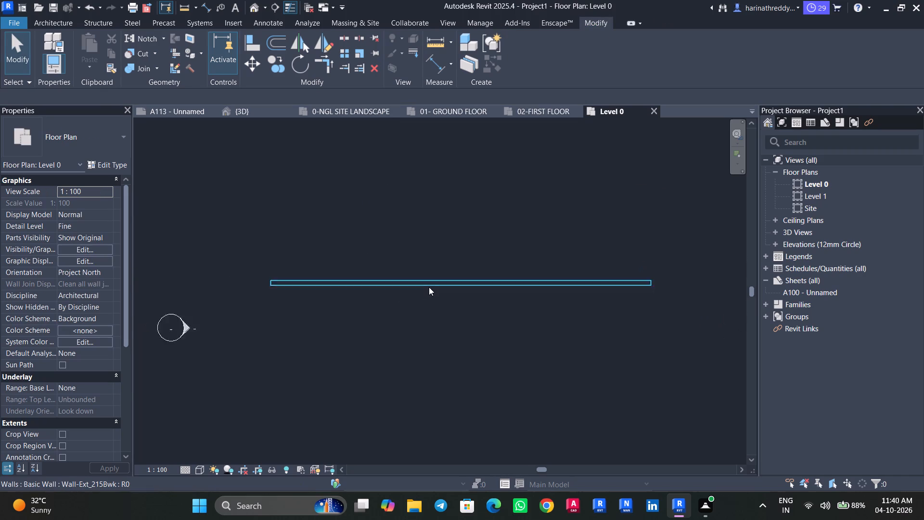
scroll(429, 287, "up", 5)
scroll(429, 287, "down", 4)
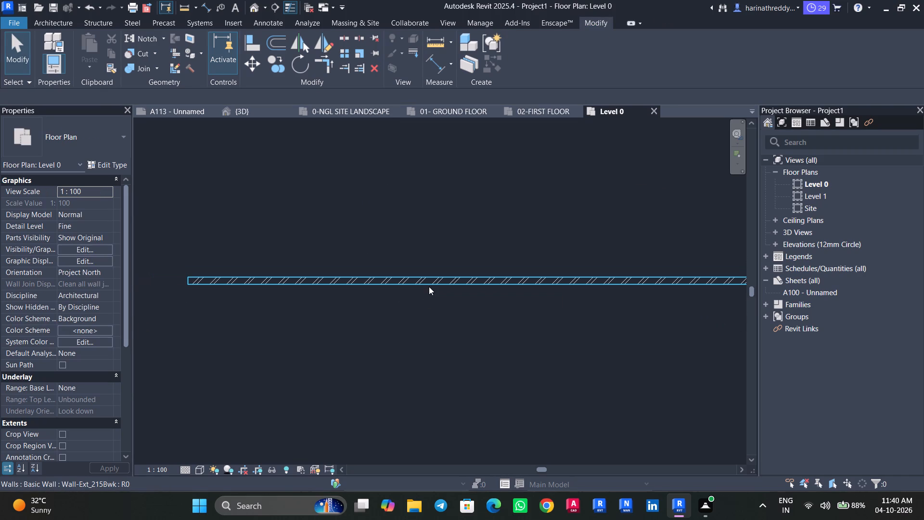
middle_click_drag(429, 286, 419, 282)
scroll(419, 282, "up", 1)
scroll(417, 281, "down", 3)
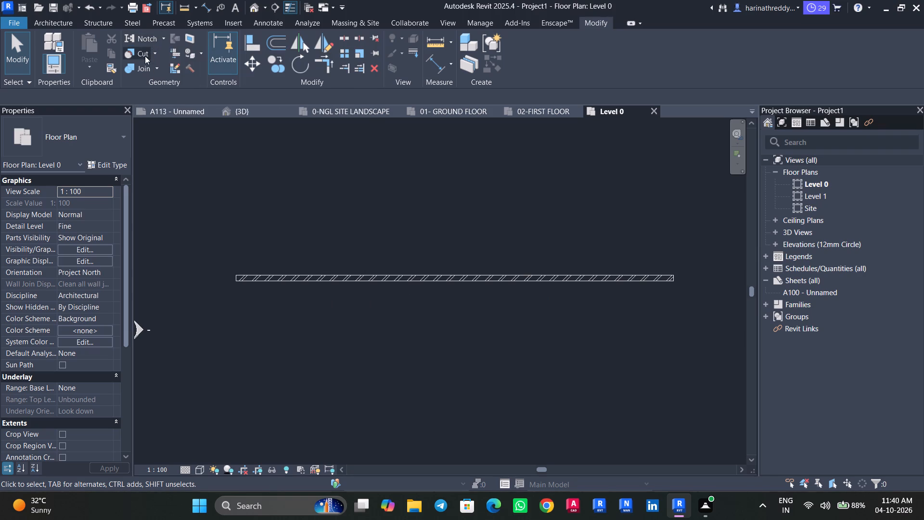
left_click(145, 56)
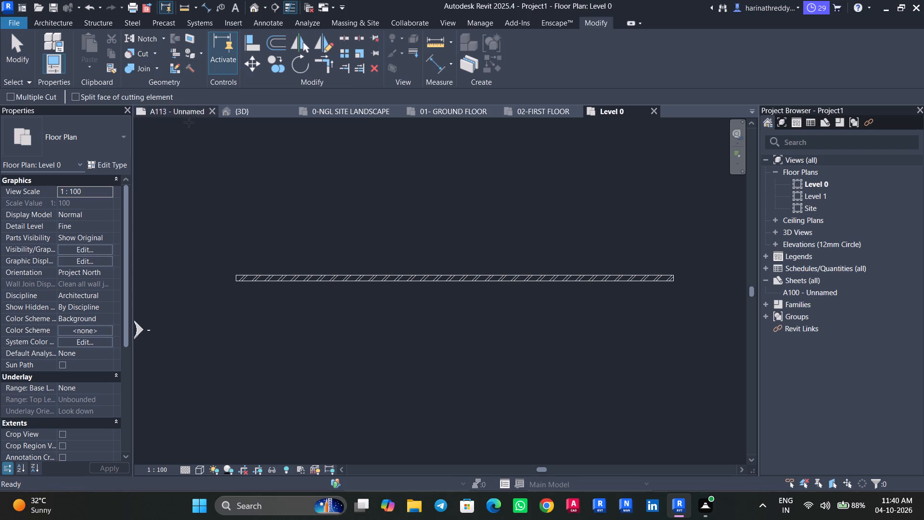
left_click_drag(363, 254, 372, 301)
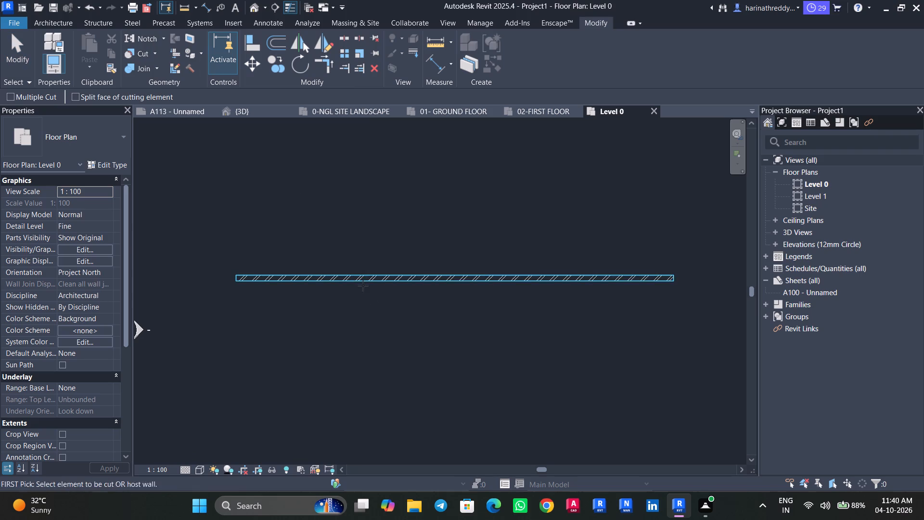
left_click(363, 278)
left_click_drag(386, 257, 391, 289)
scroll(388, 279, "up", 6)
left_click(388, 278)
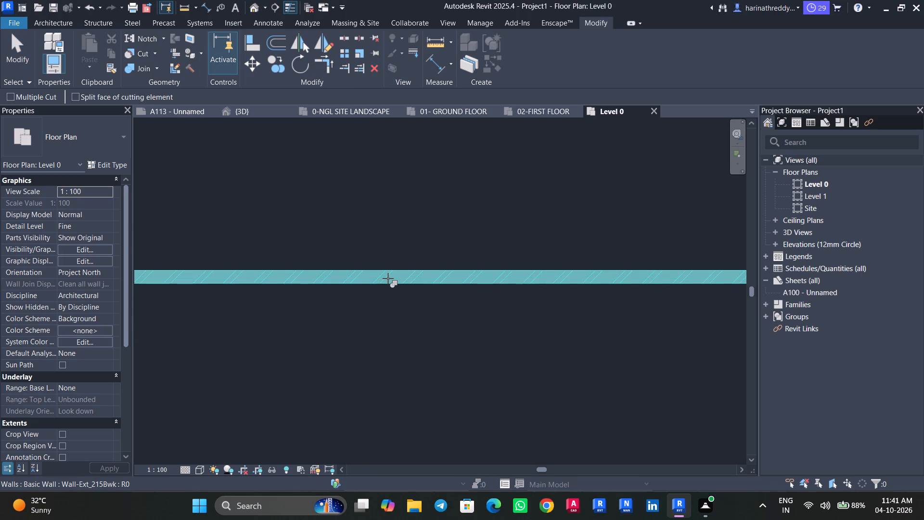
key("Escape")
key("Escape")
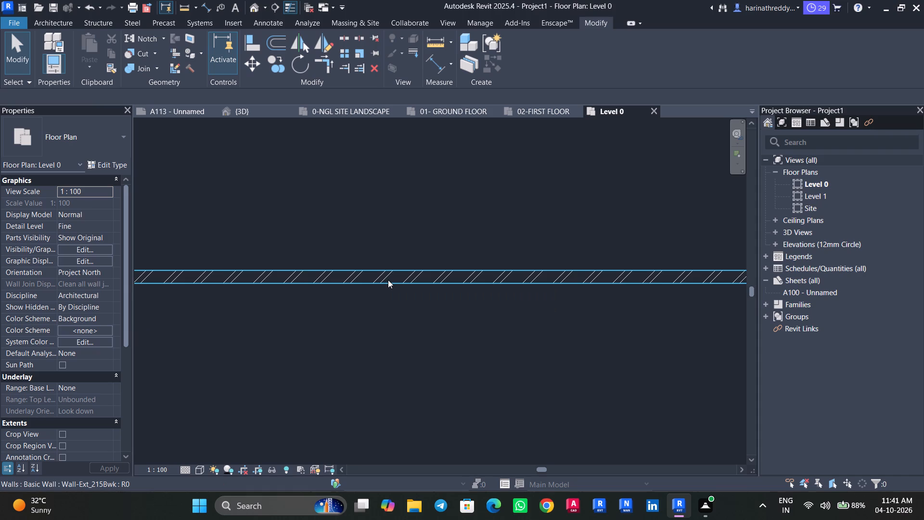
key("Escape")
Draw a horizontal model line about 2592 mm above the wall, spanning roughly the wall's length.
scroll(373, 271, "down", 7)
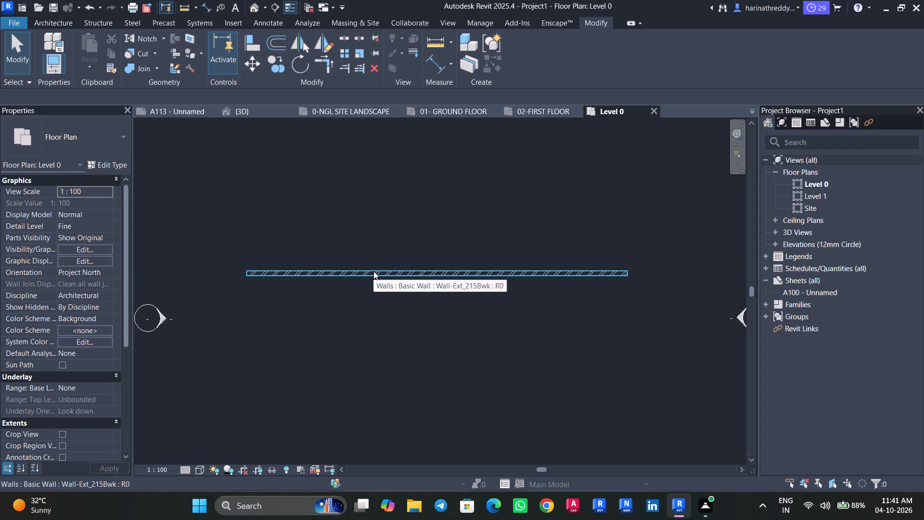
scroll(373, 271, "up", 2)
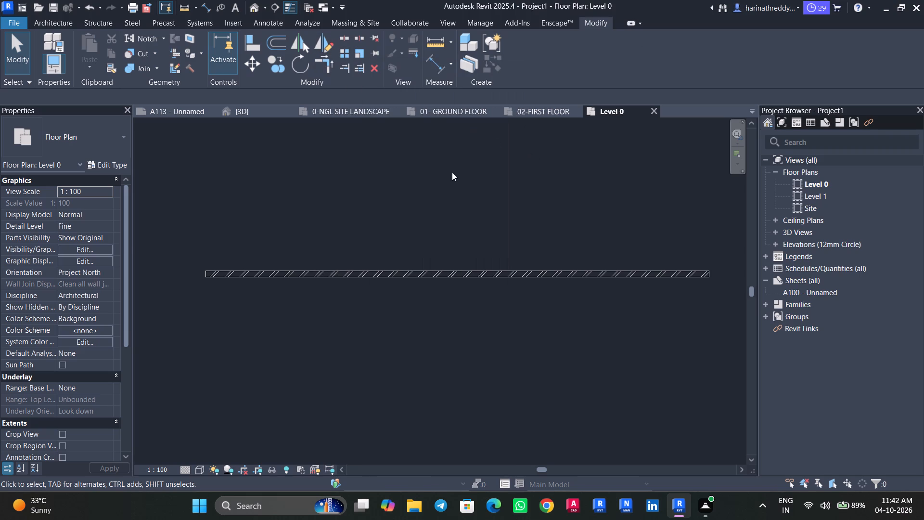
scroll(376, 257, "up", 1)
scroll(376, 256, "down", 3)
middle_click_drag(383, 263, 373, 277)
scroll(374, 268, "down", 1)
scroll(374, 268, "up", 1)
middle_click_drag(410, 236, 383, 313)
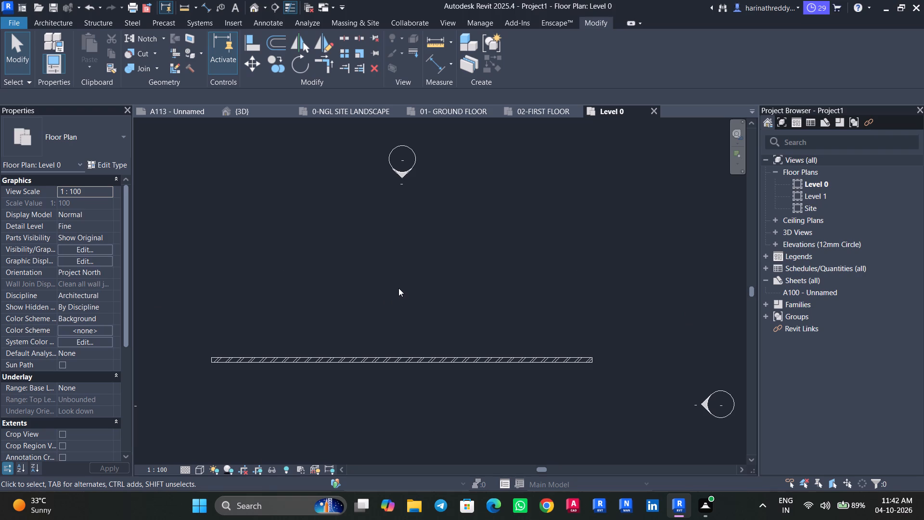
type("LI")
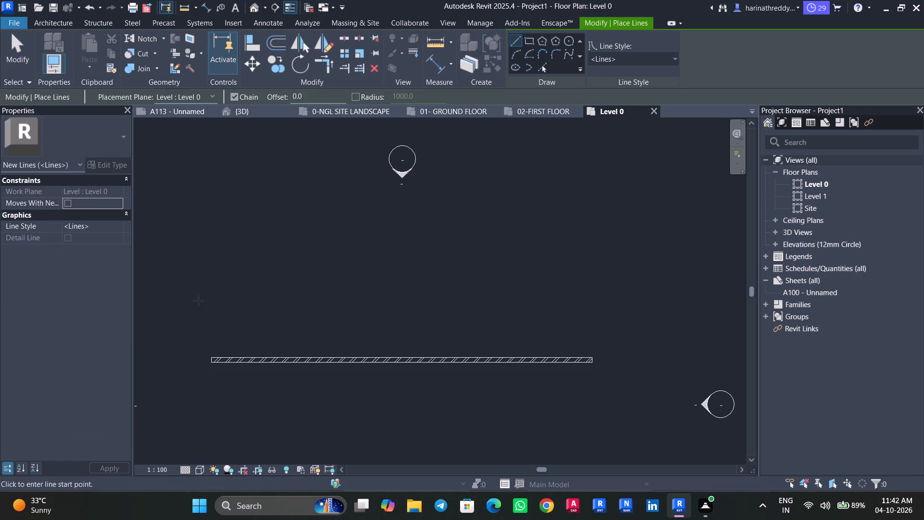
left_click(199, 299)
left_click_drag(593, 300, 585, 305)
key("Escape")
key("Escape")
key("Escape")
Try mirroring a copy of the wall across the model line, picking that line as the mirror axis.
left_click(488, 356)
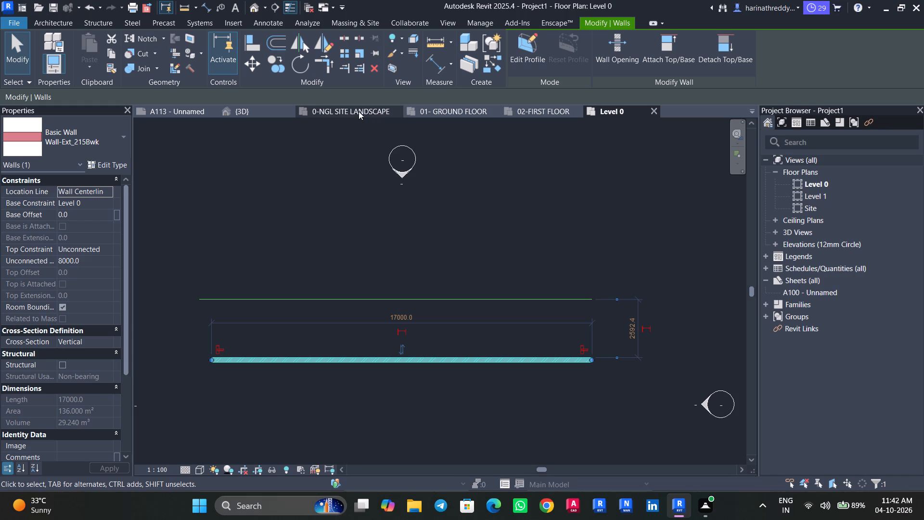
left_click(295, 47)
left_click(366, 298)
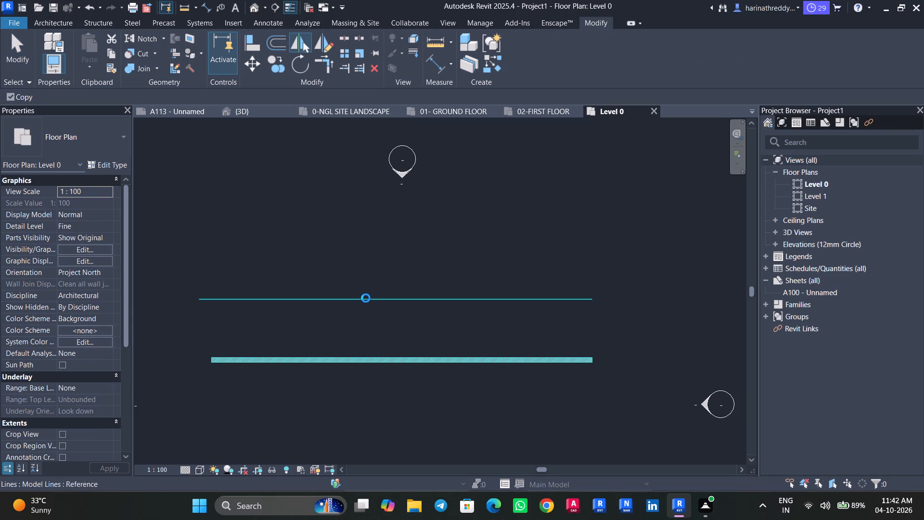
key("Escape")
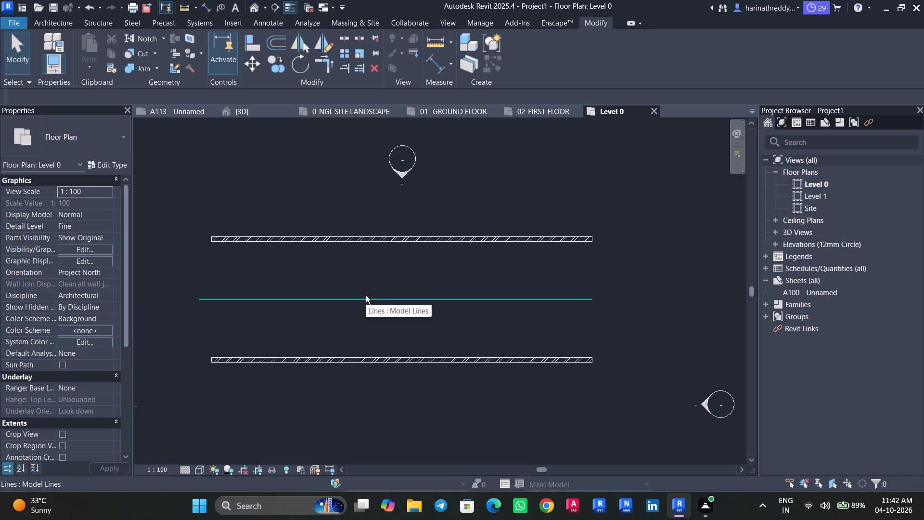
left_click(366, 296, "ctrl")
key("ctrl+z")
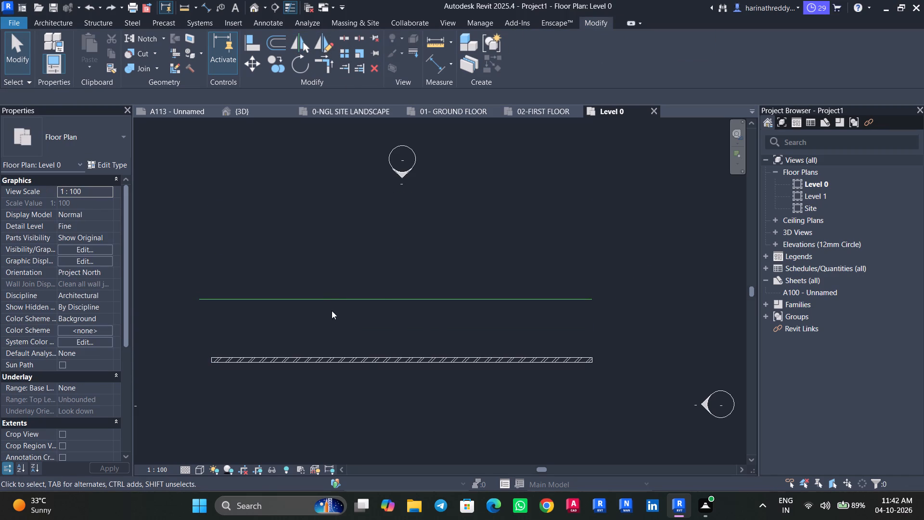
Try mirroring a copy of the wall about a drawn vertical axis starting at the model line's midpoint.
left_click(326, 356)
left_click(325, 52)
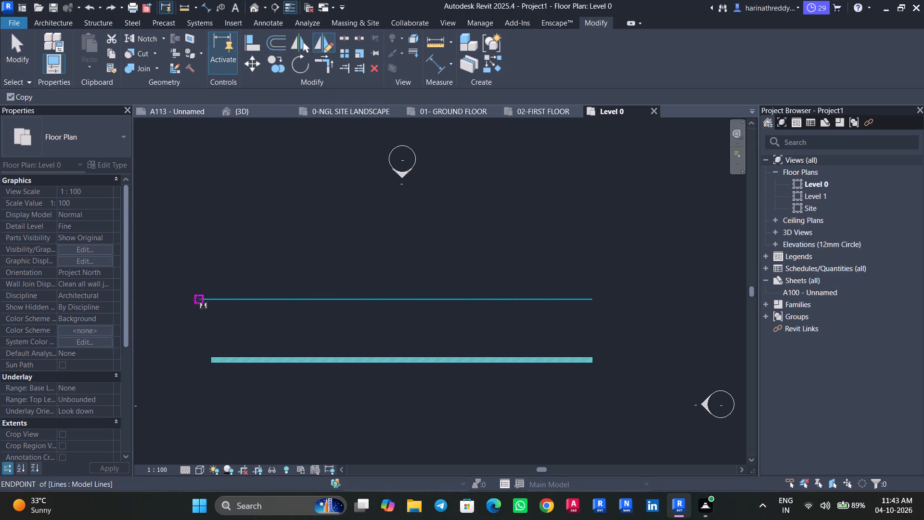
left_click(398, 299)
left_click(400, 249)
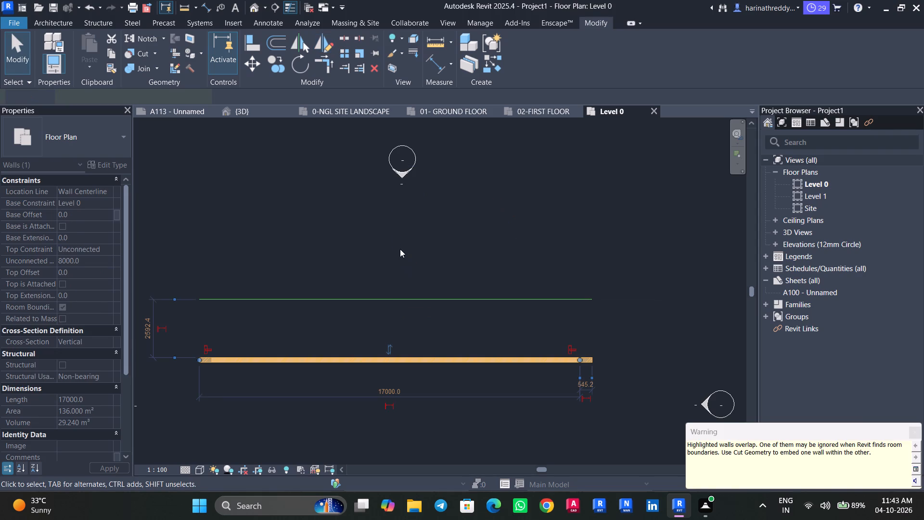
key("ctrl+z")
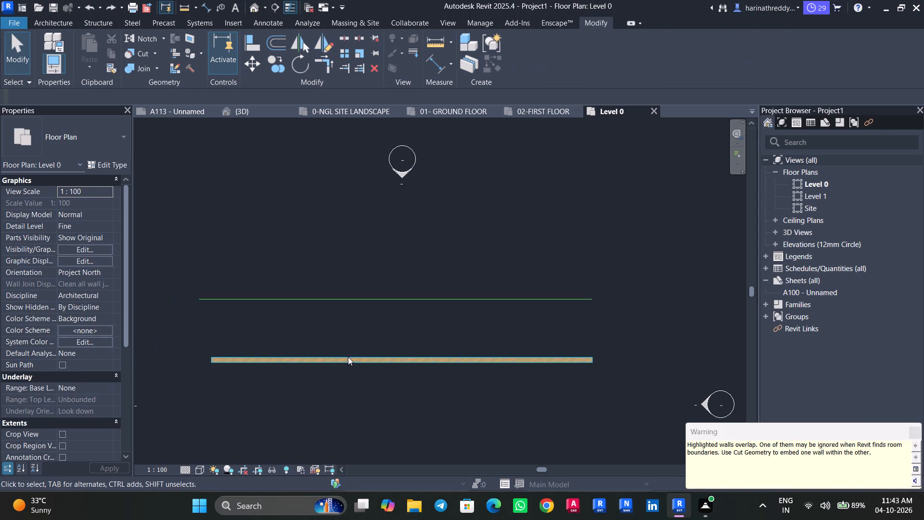
Mirror a copy of the wall about a vertical axis drawn from the model line's midpoint down towards the wall.
left_click(348, 360)
left_click(310, 45)
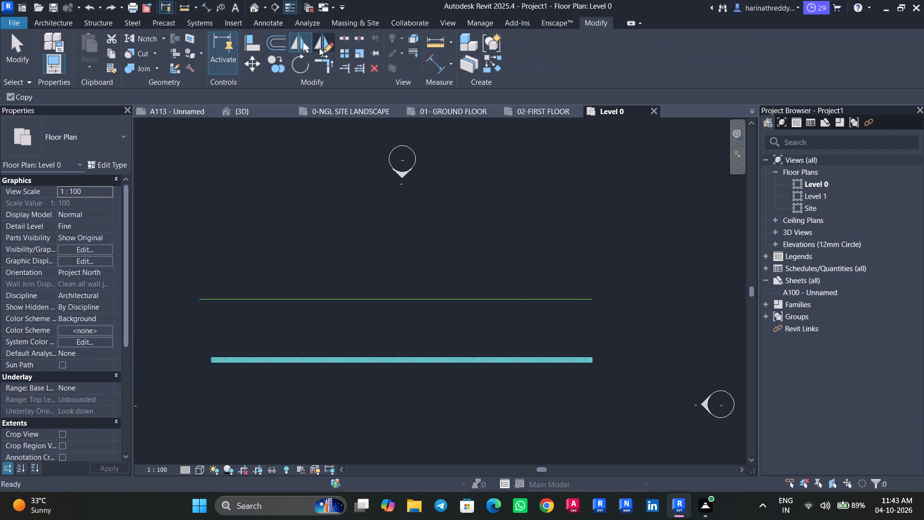
left_click(321, 45)
left_click(393, 298)
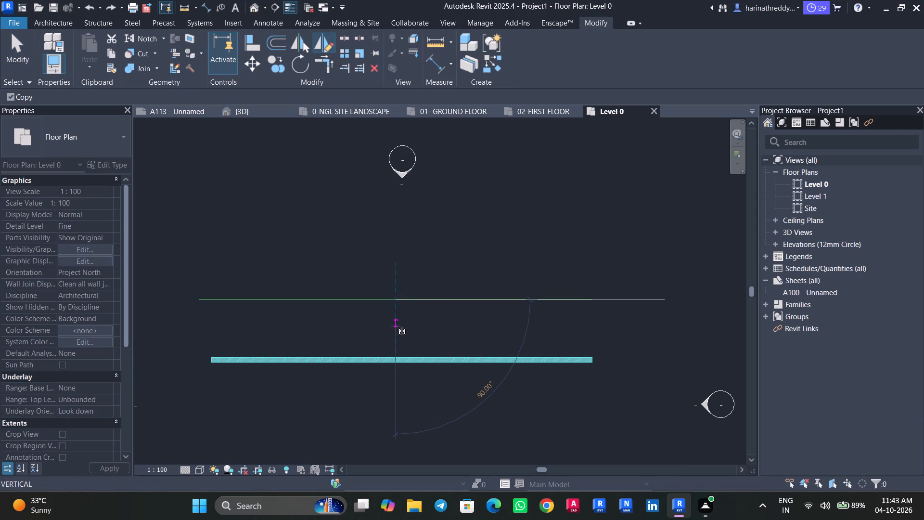
left_click(399, 335)
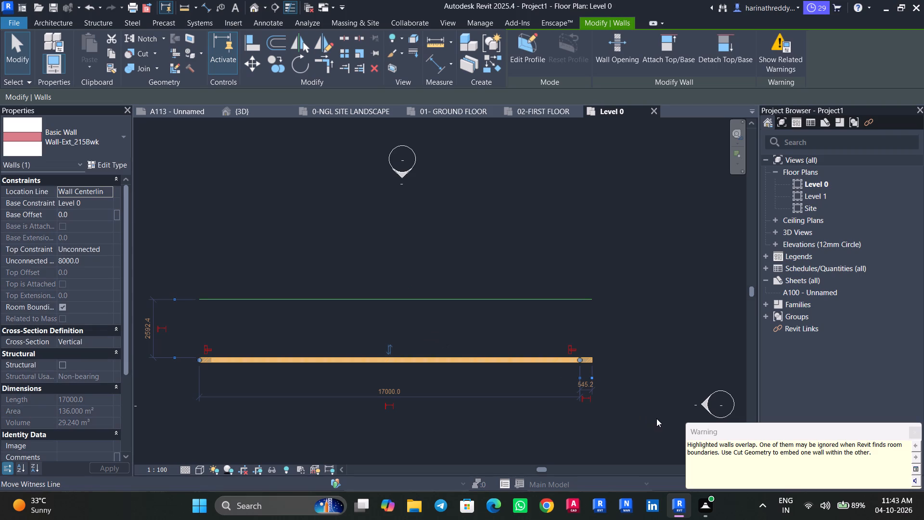
left_click(914, 437)
key("Escape")
key("Escape")
key("Escape")
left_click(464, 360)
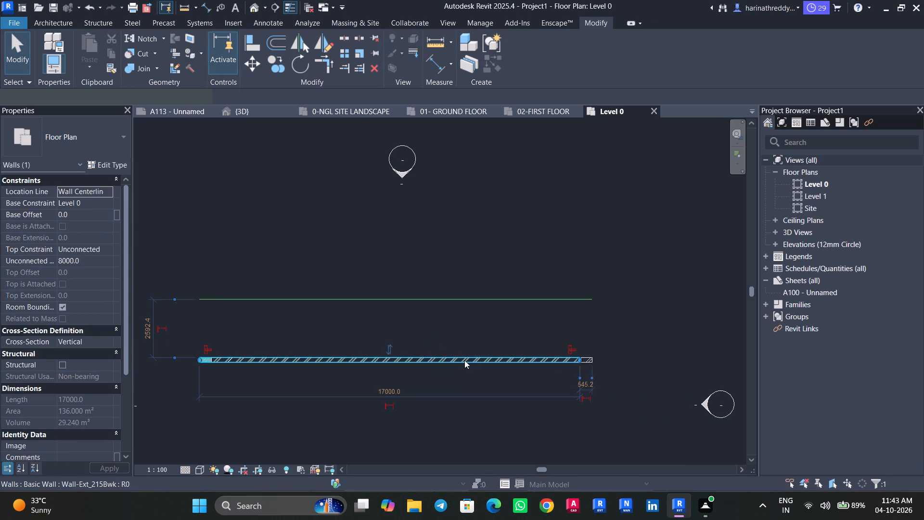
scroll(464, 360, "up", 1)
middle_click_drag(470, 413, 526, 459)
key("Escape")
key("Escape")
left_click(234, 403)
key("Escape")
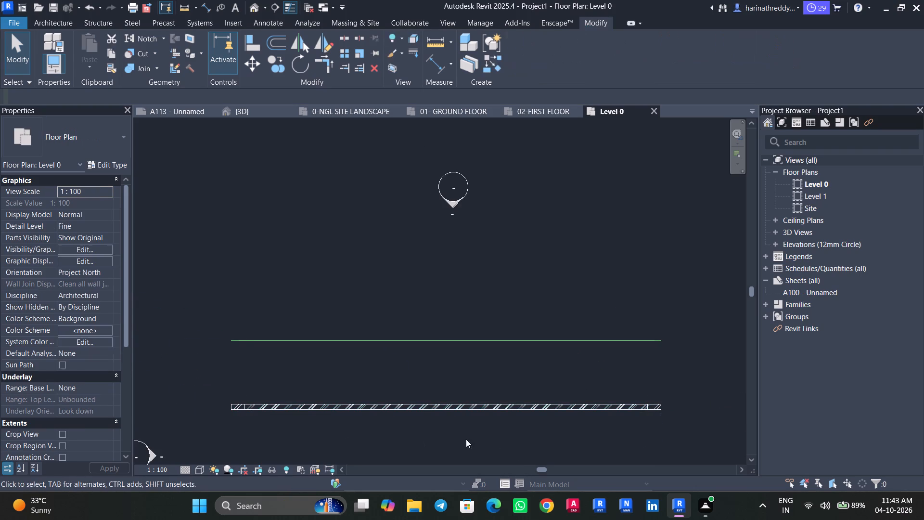
Undo the last mirrored copy of the wall.
key("ctrl+z")
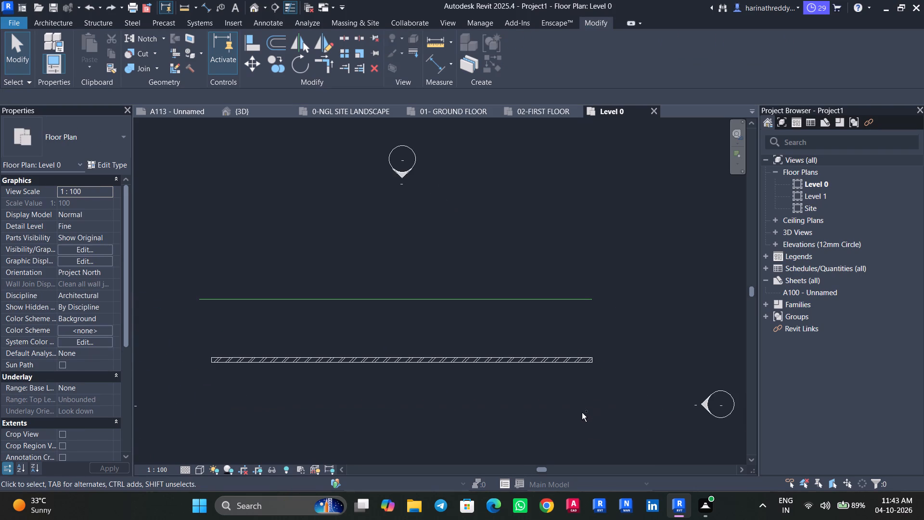
Mirror a copy of the wall to the other side of the model line, drawing a horizontal mirror axis along that line.
left_click(462, 357)
scroll(248, 363, "up", 10)
scroll(243, 370, "down", 1)
scroll(243, 370, "up", 1)
scroll(243, 370, "down", 3)
middle_click(243, 370)
scroll(241, 370, "down", 6)
scroll(241, 370, "up", 1)
scroll(472, 417, "down", 3)
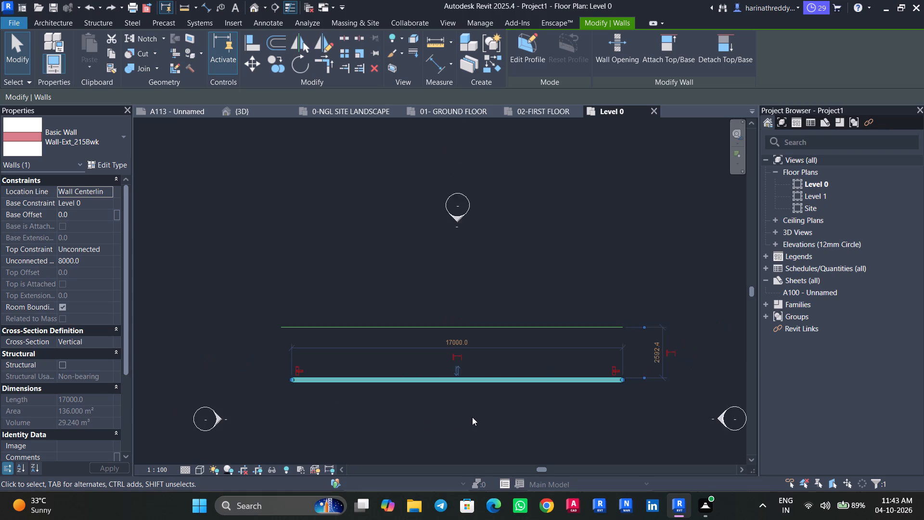
middle_click_drag(467, 416, 445, 420)
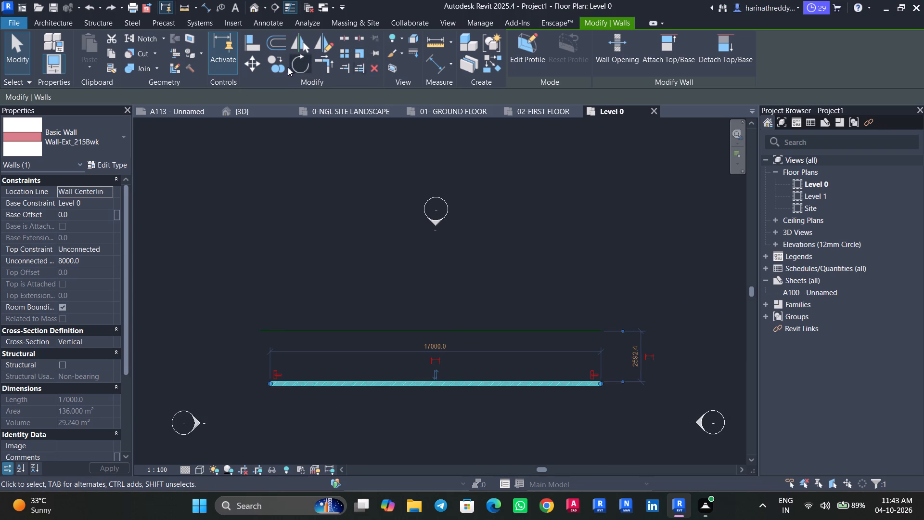
left_click(331, 45)
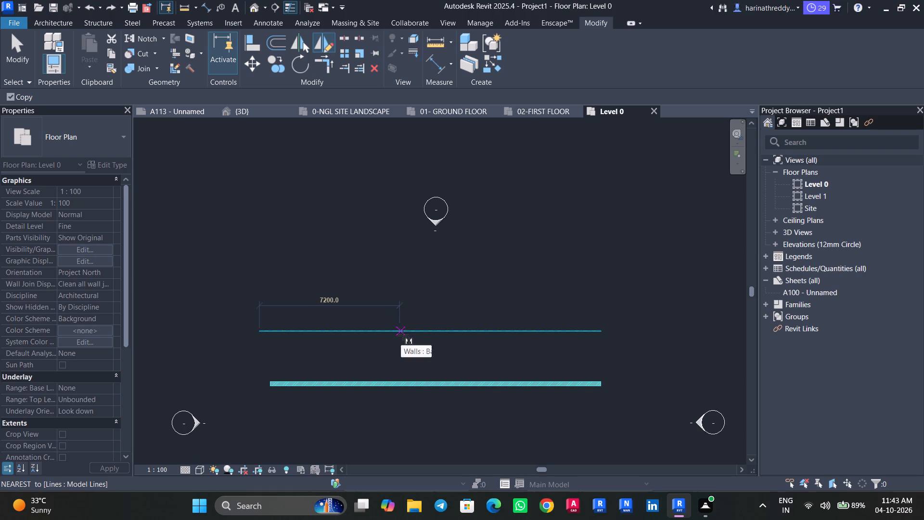
left_click(431, 332)
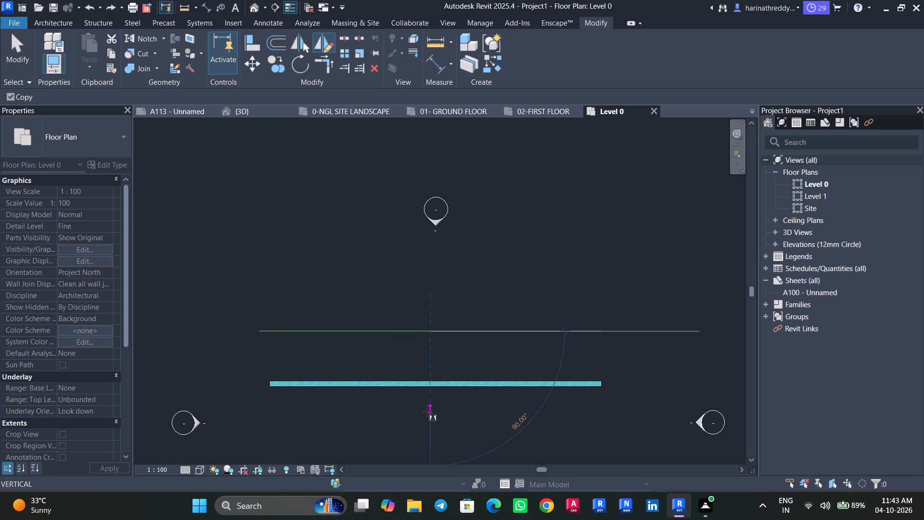
left_click(296, 334)
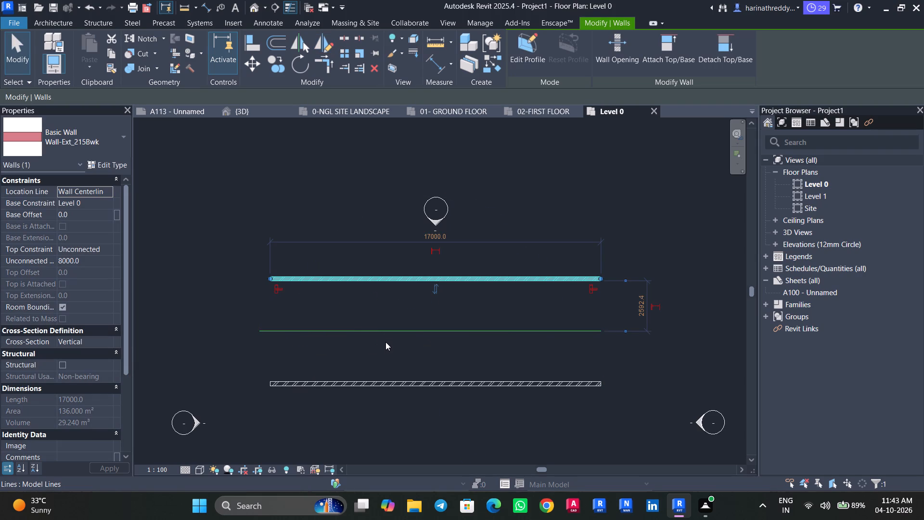
key("Escape")
key("Escape")
scroll(385, 355, "down", 3)
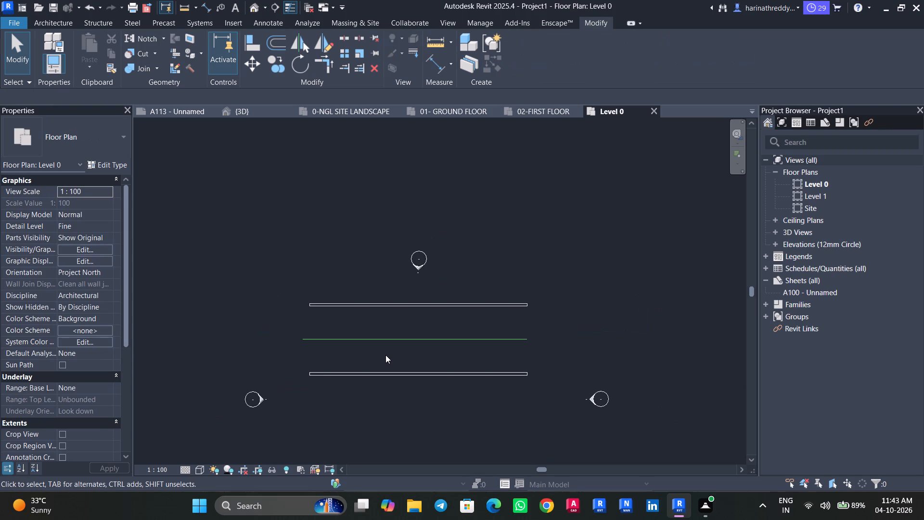
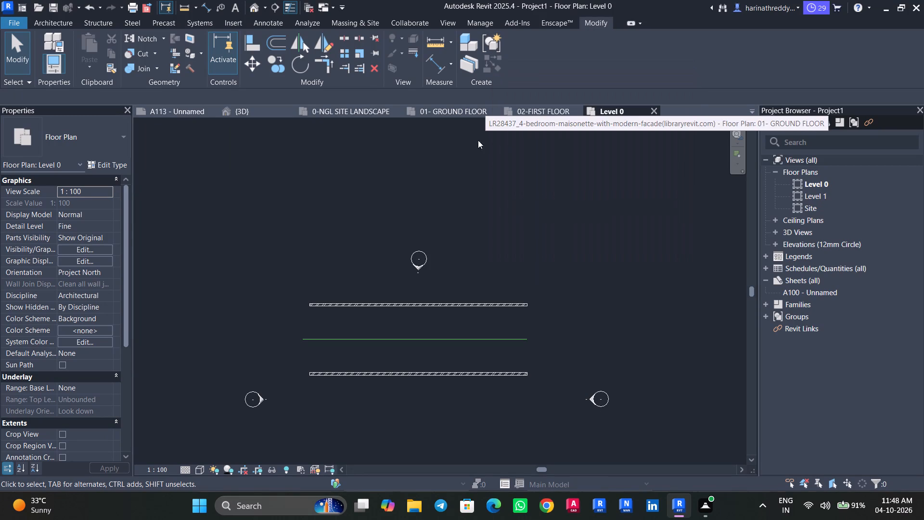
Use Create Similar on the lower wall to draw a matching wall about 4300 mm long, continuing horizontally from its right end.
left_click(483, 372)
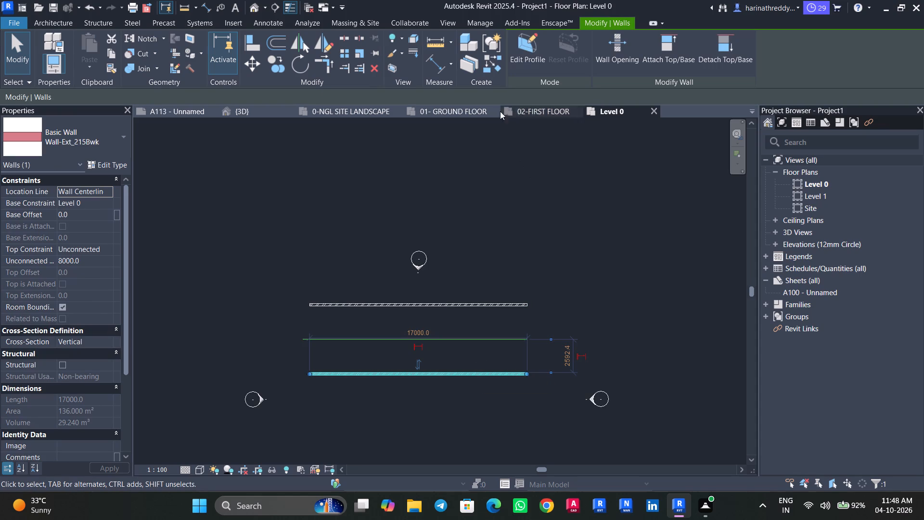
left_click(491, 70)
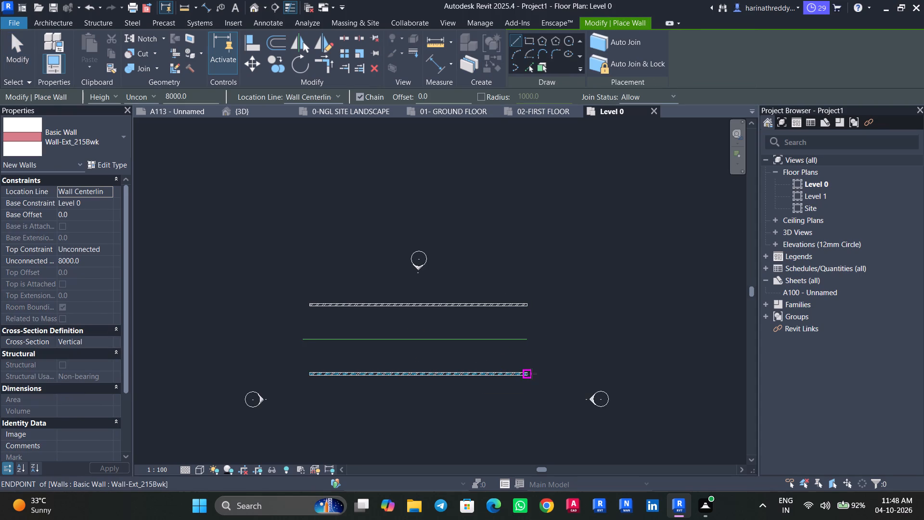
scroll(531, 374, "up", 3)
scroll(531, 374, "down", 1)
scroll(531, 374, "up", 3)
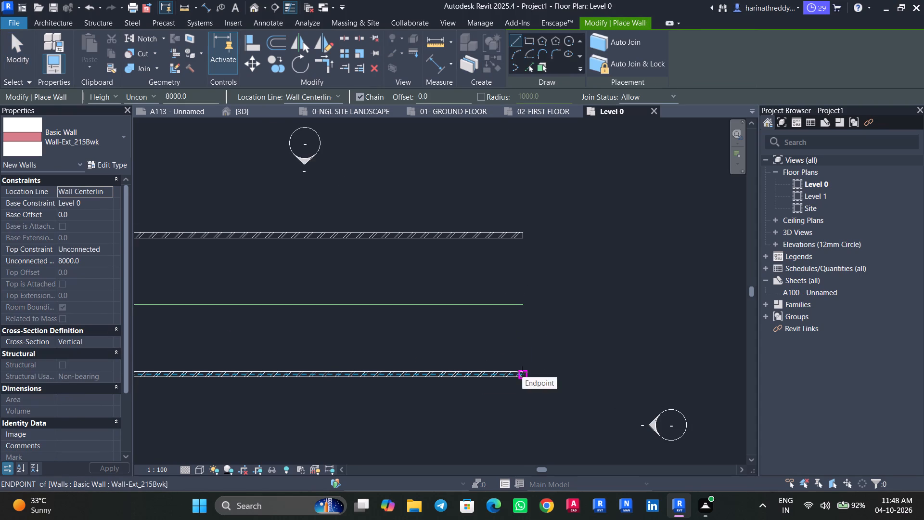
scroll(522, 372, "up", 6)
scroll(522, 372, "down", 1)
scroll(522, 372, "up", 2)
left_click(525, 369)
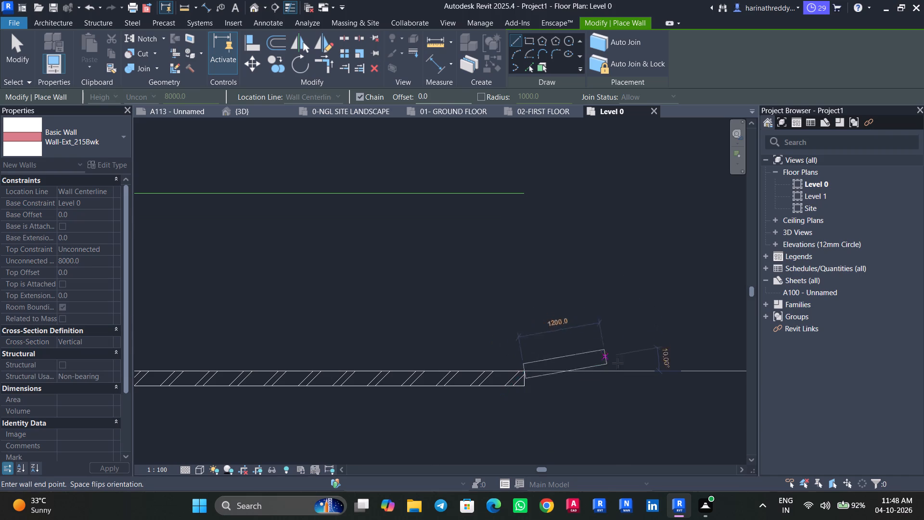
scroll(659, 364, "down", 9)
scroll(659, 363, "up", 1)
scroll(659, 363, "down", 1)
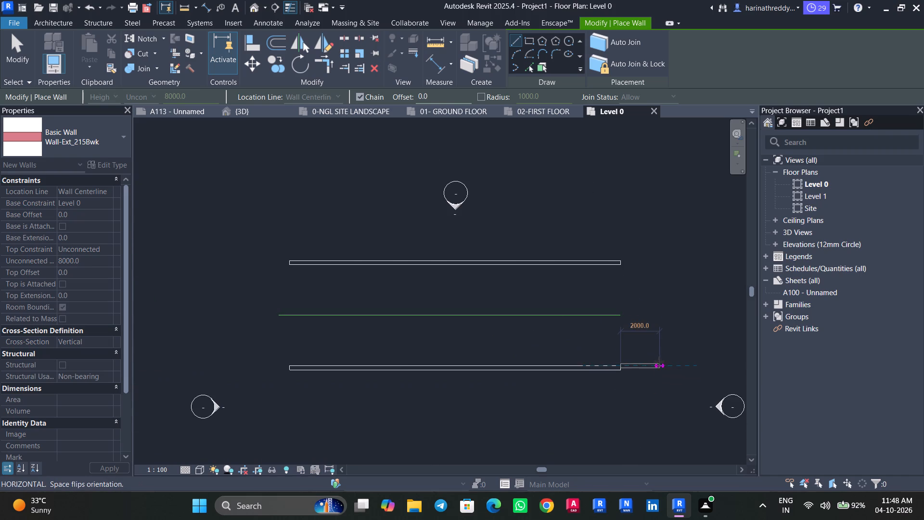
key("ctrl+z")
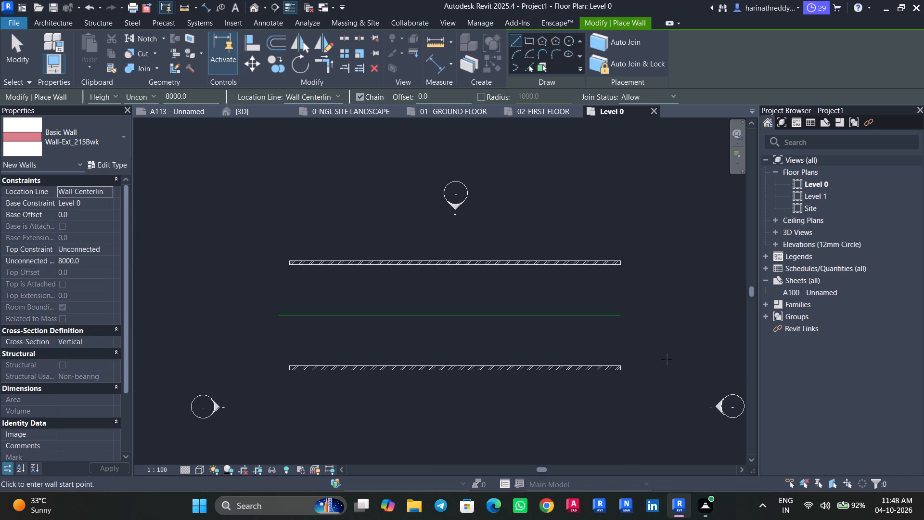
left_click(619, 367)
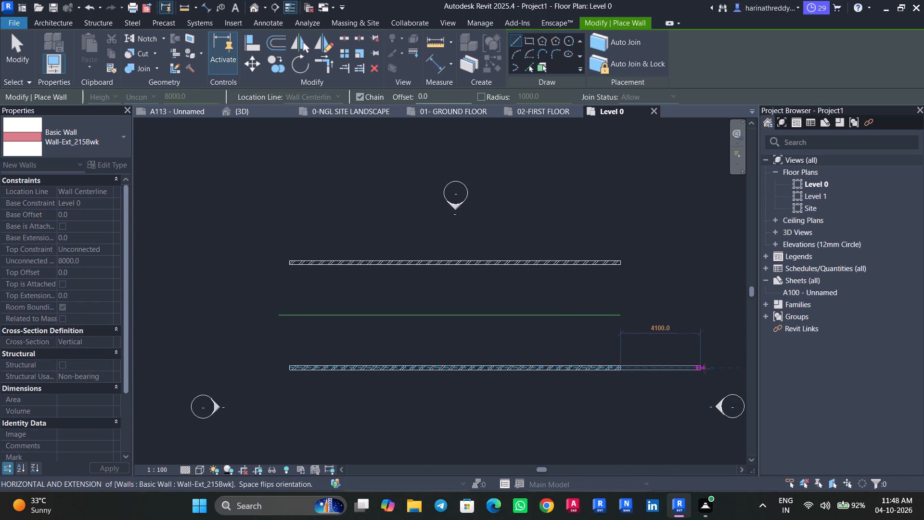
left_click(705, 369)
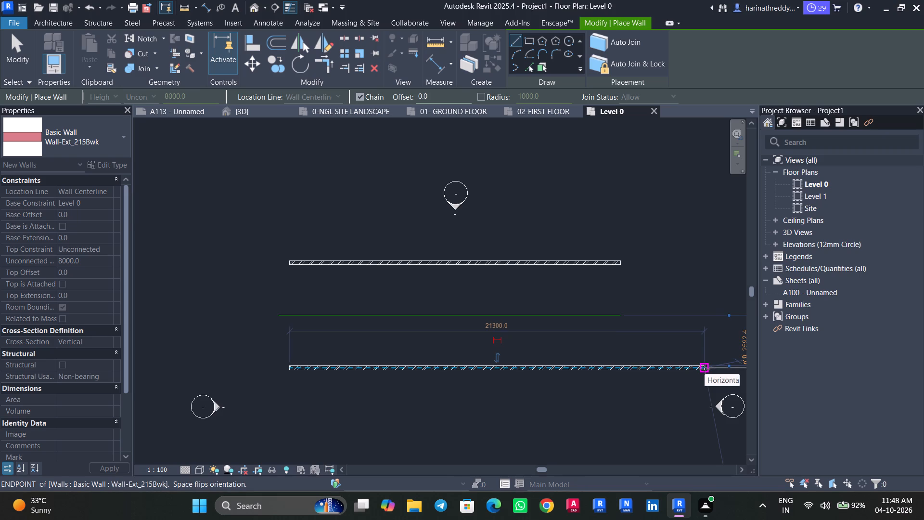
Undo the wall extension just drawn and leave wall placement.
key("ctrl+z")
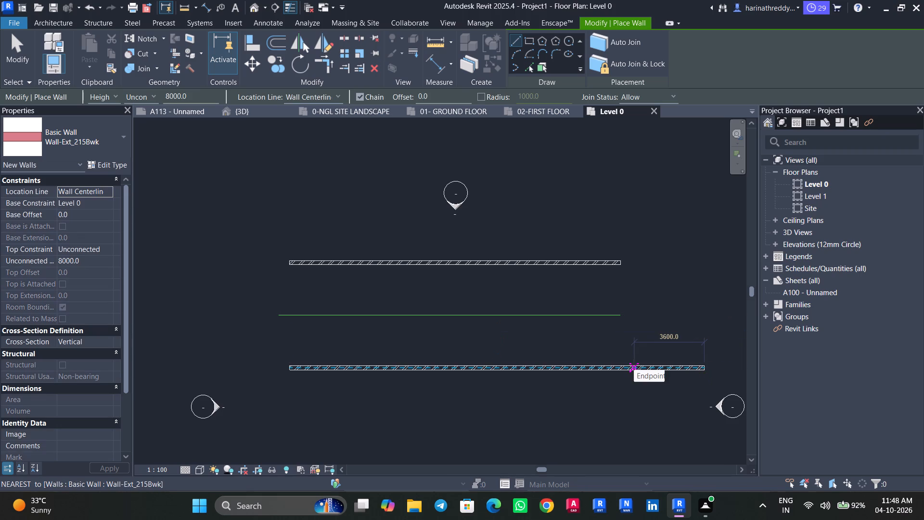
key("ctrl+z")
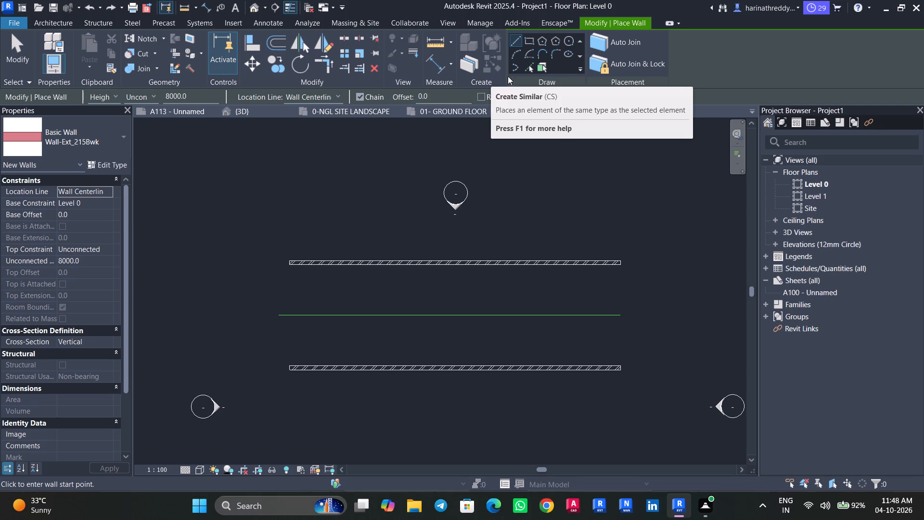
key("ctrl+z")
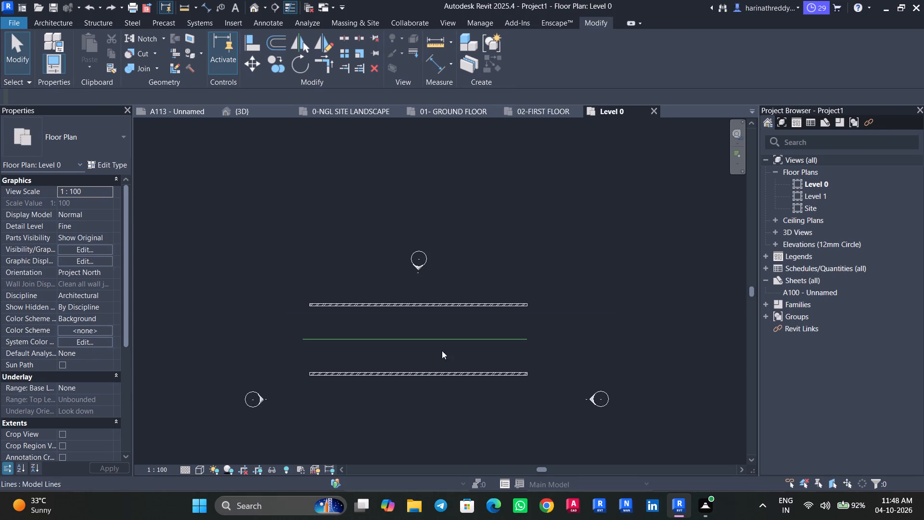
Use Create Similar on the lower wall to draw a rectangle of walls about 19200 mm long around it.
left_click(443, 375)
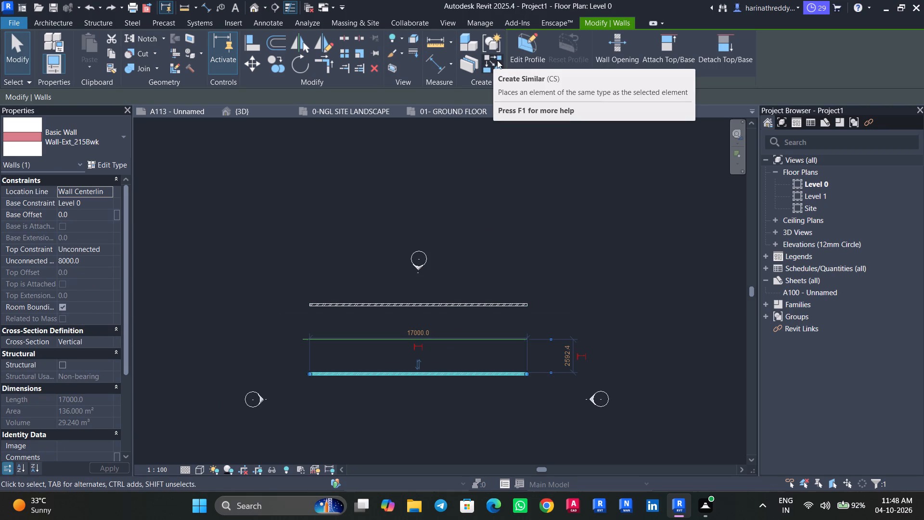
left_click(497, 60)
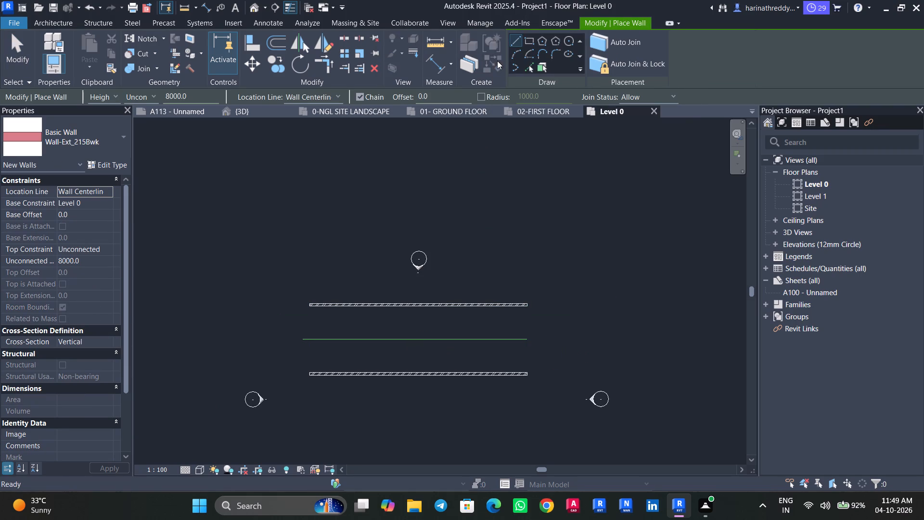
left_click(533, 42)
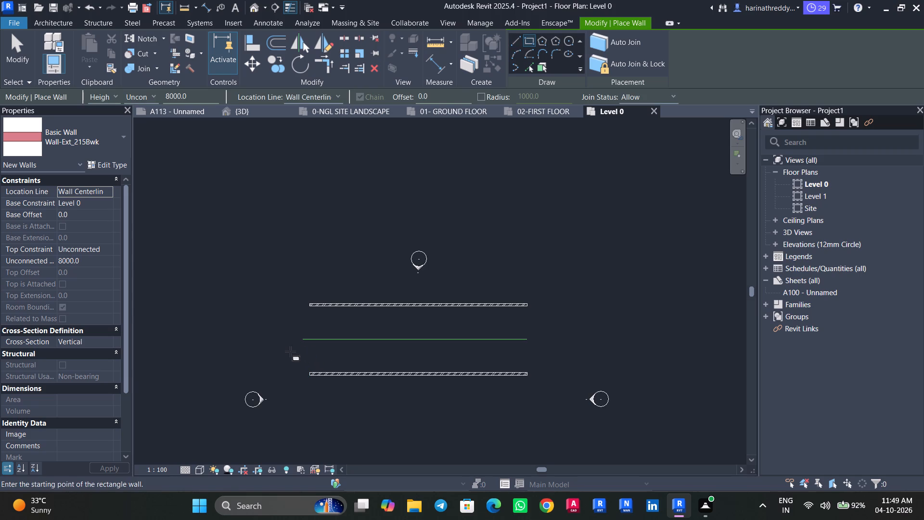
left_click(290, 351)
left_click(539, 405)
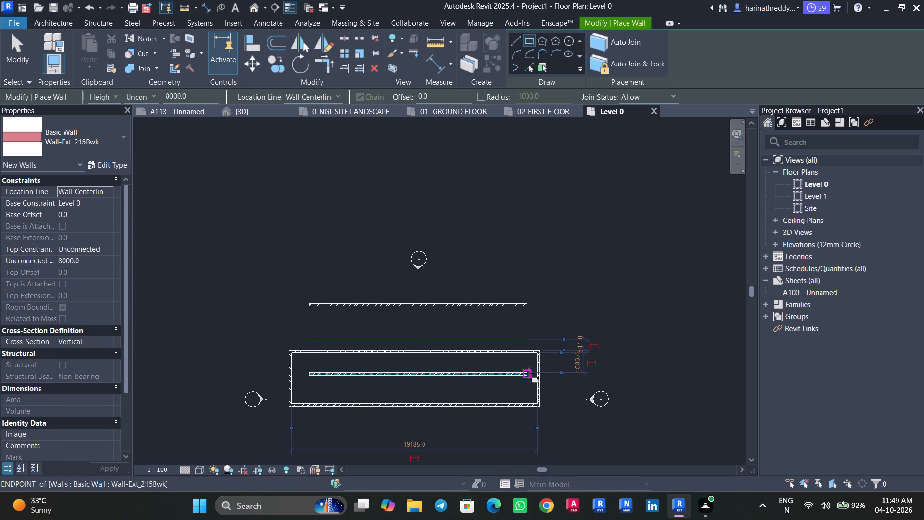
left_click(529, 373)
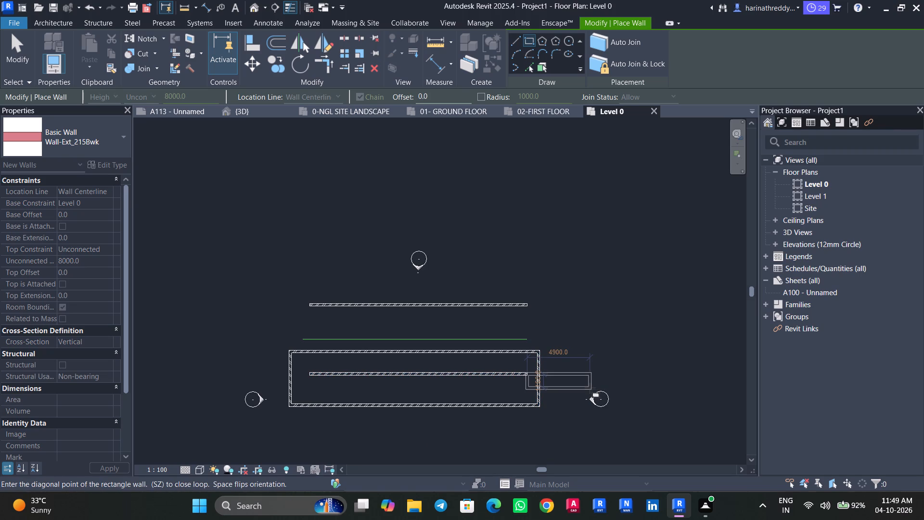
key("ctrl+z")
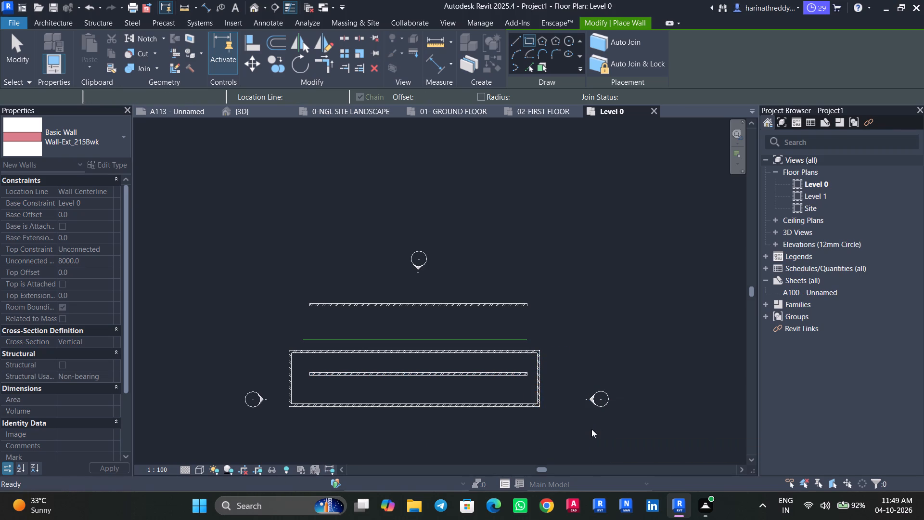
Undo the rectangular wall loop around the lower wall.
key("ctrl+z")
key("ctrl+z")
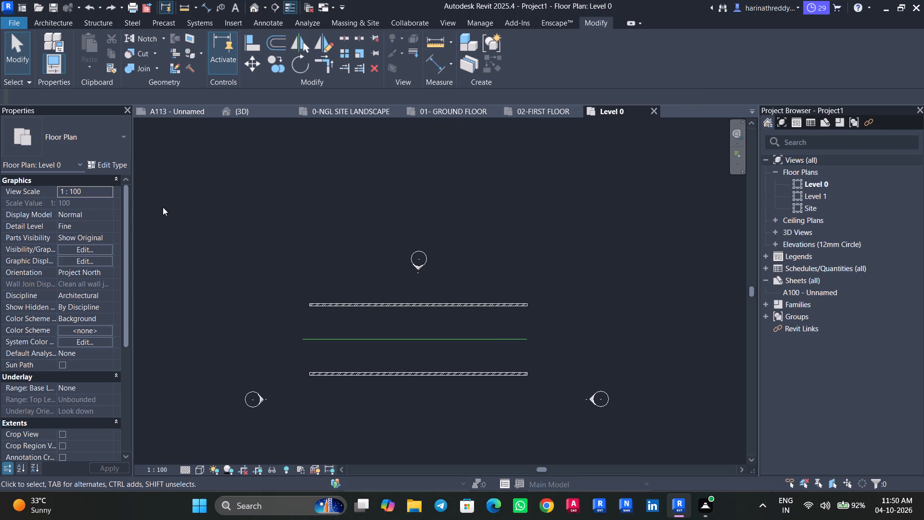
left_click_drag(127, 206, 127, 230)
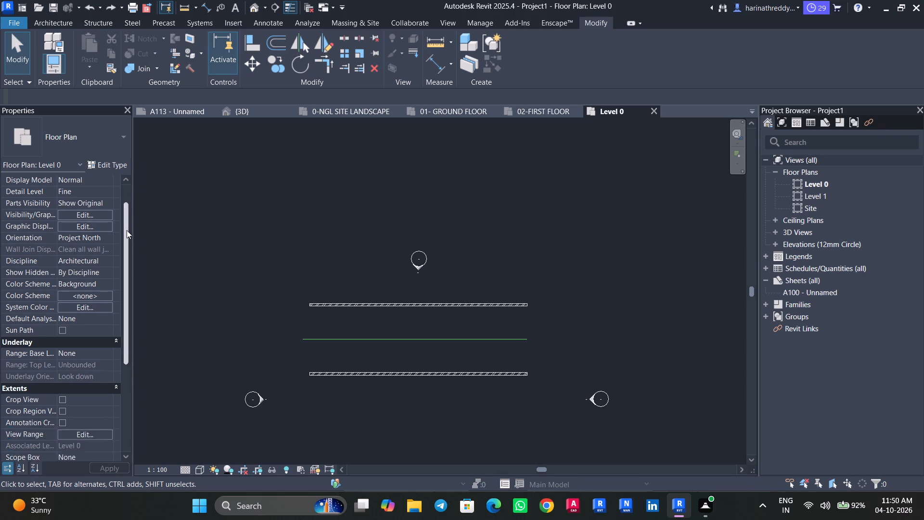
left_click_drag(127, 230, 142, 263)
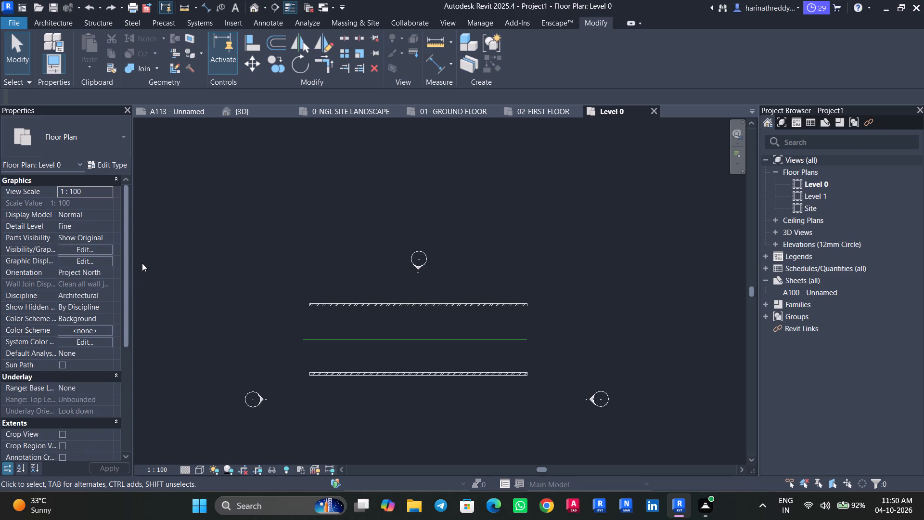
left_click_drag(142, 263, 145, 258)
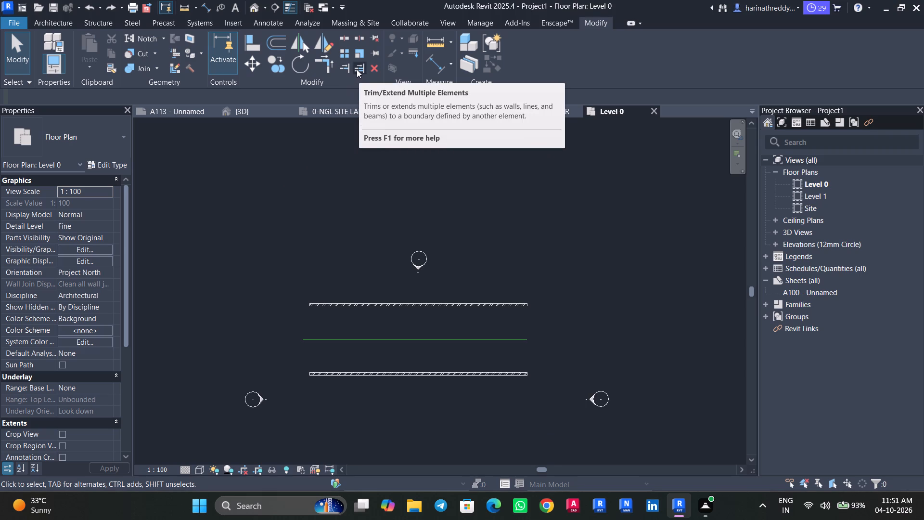
Use Linework with the <Hidden Lines> style to override the upper wall's long edge facing the model line.
left_click(414, 54)
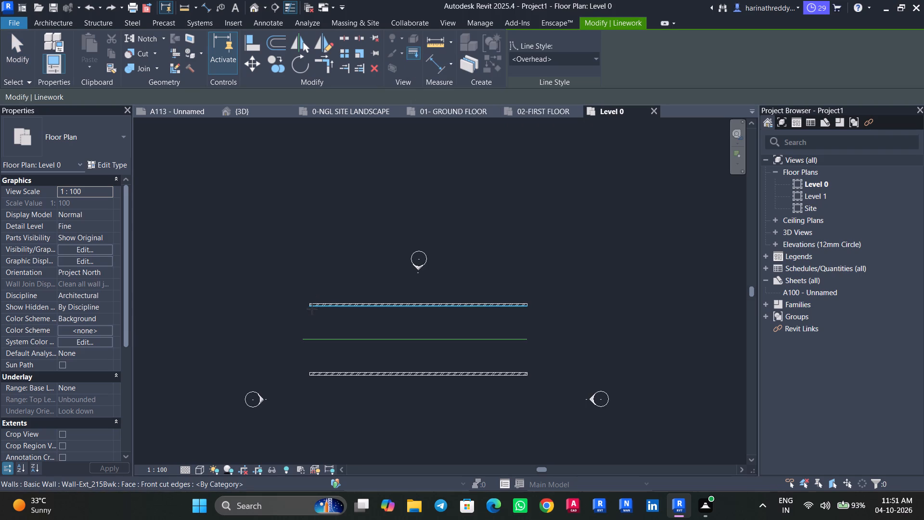
scroll(371, 306, "up", 4)
scroll(365, 301, "down", 1)
scroll(360, 300, "up", 6)
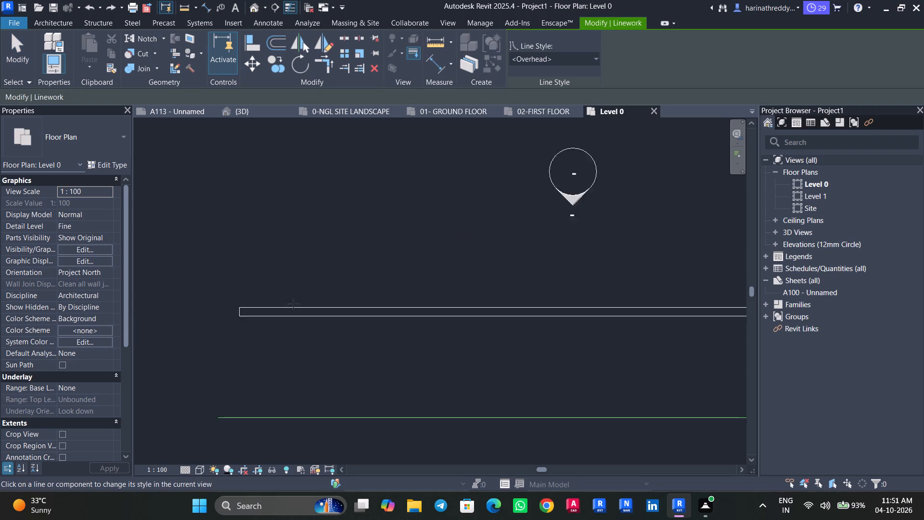
left_click(546, 63)
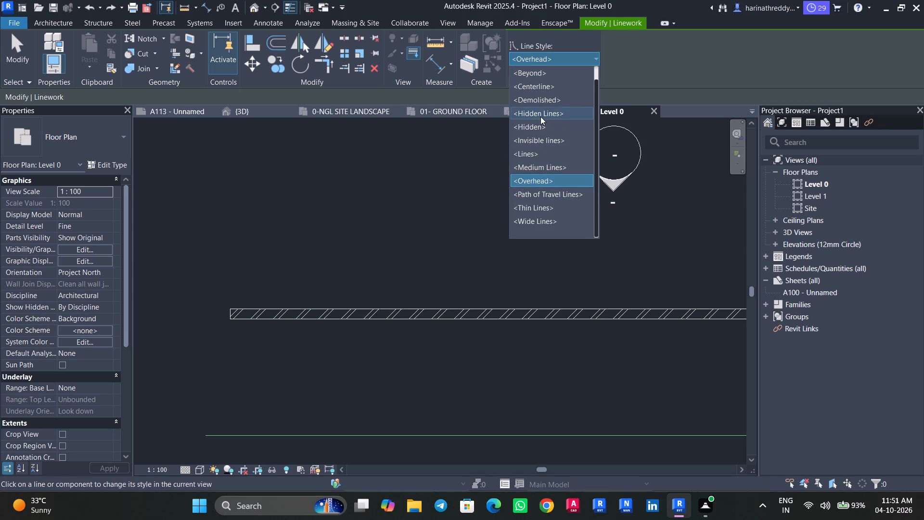
left_click(540, 113)
left_click(401, 321)
scroll(352, 347, "down", 1)
scroll(352, 347, "up", 1)
scroll(351, 346, "down", 1)
scroll(350, 343, "up", 5)
left_click(341, 309)
scroll(327, 364, "down", 3)
middle_click_drag(327, 359, 363, 208)
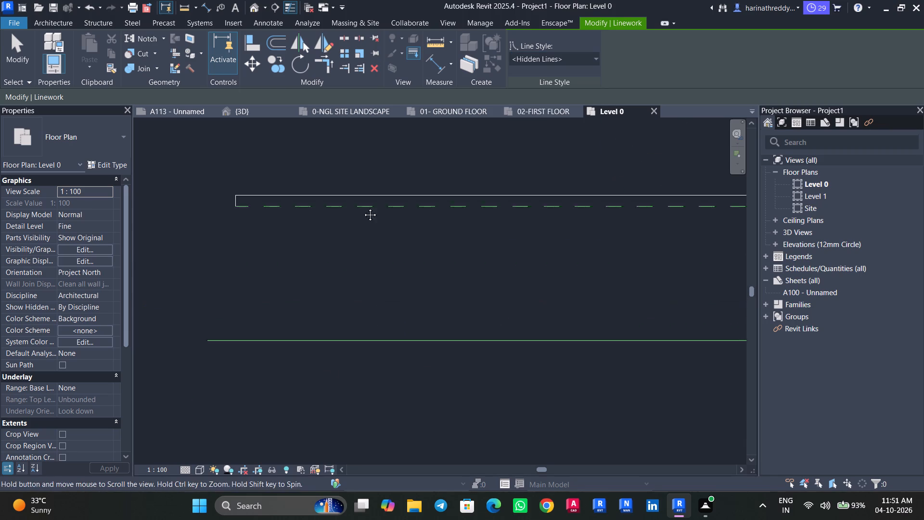
middle_click_drag(363, 208, 363, 206)
Try the <Hidden Lines> override on the model line, and apply it to the upper wall's outer long edge.
left_click(337, 308)
left_click(338, 307)
scroll(338, 307, "down", 4)
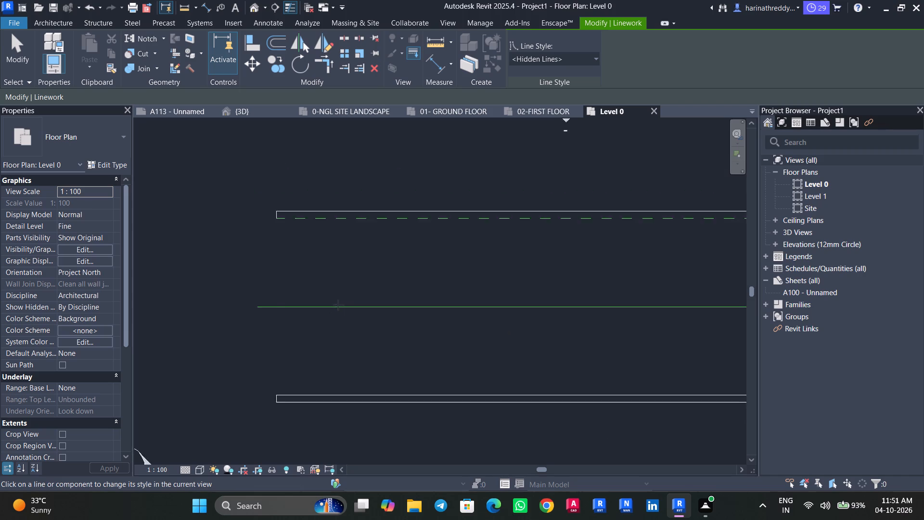
scroll(338, 305, "down", 2)
left_click(393, 241)
scroll(376, 266, "up", 4)
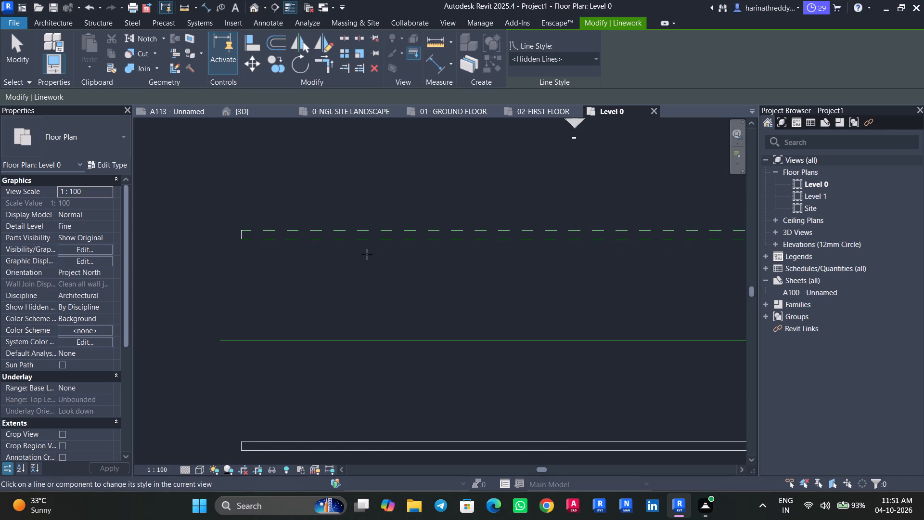
key("Escape")
key("Escape")
key("Escape")
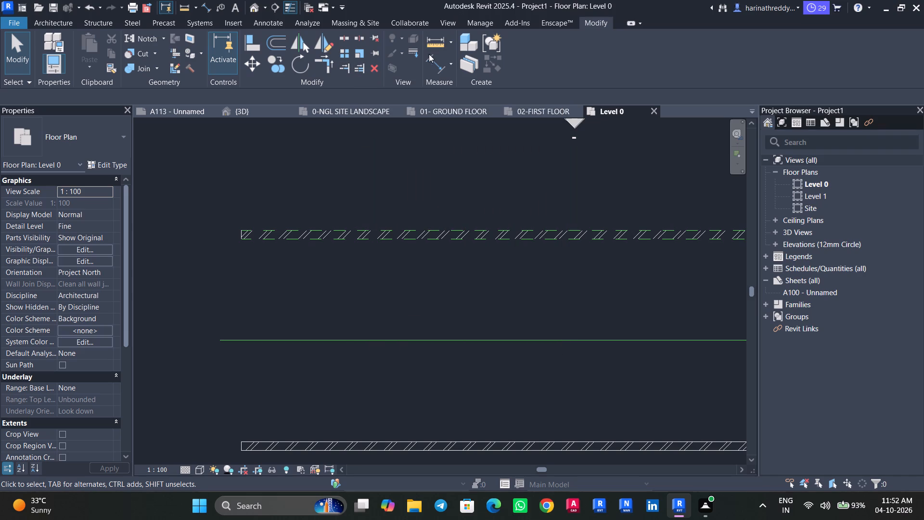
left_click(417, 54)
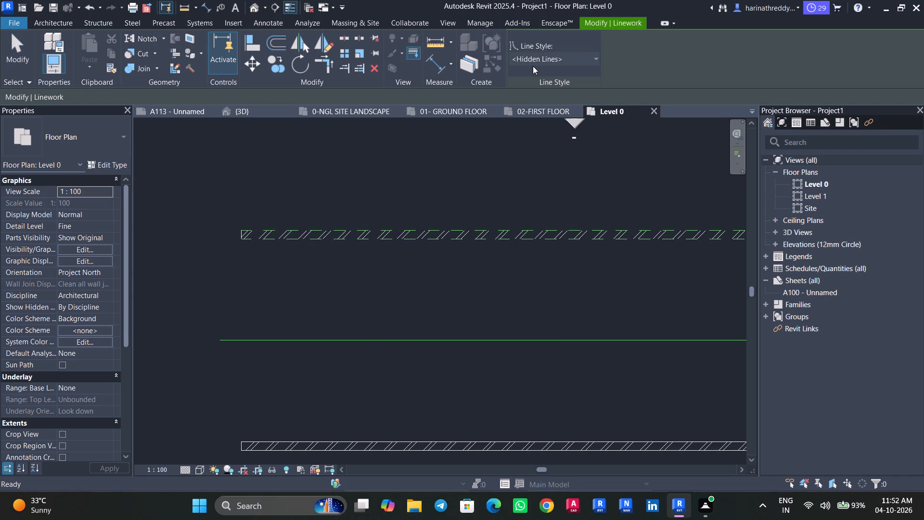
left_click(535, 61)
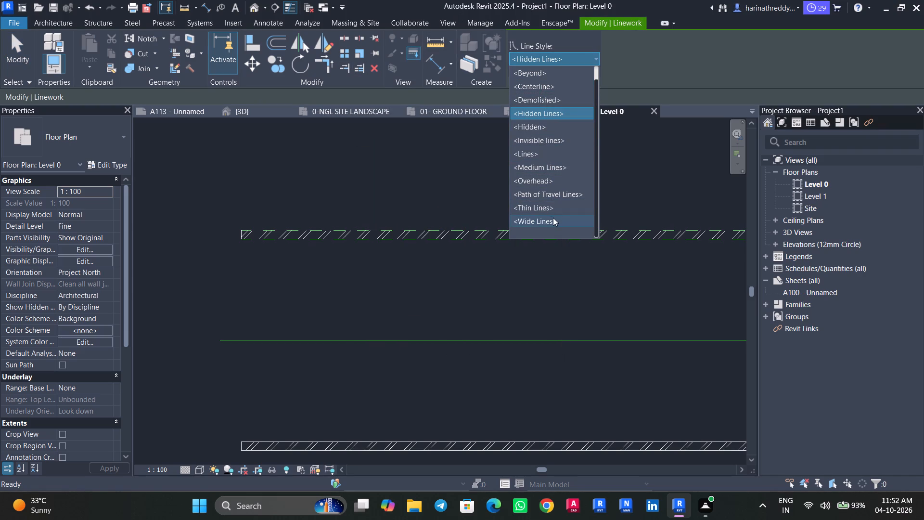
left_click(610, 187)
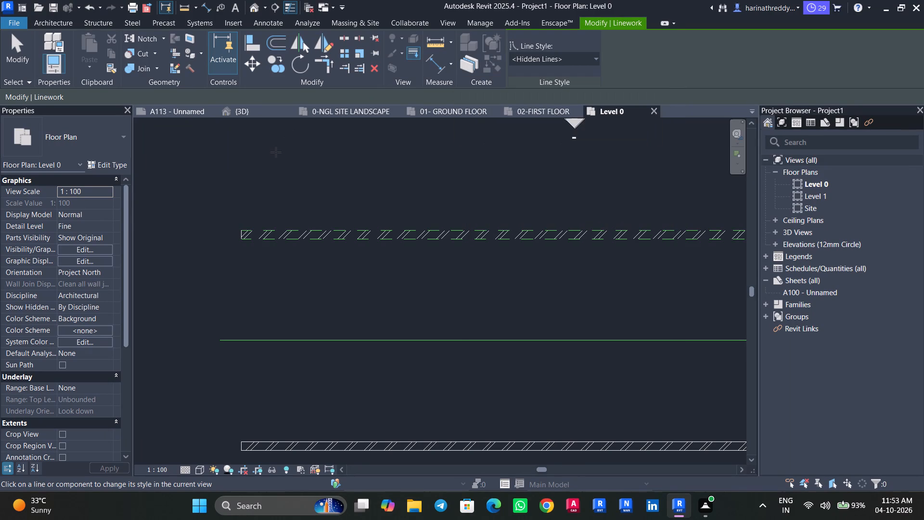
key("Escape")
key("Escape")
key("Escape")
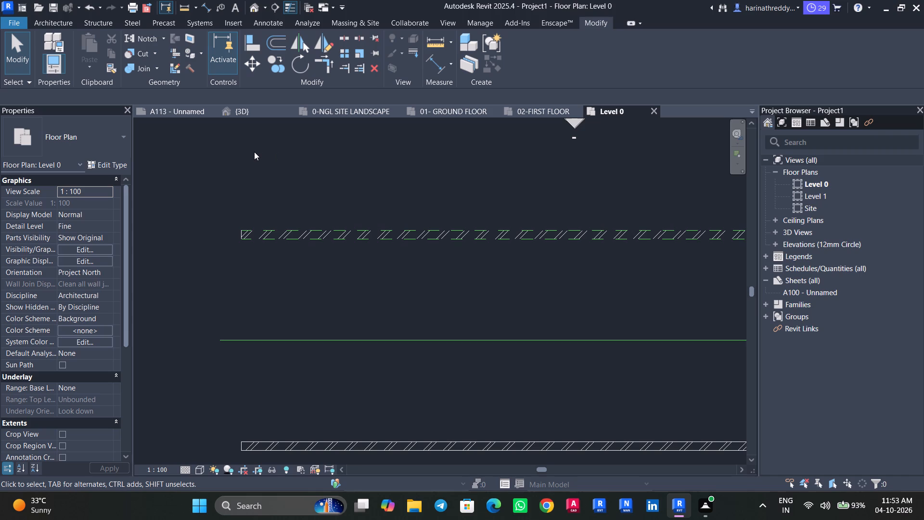
Delete the two parallel walls and the model line between them from the Level 0 plan.
scroll(339, 169, "down", 1)
scroll(339, 169, "up", 1)
scroll(340, 170, "down", 4)
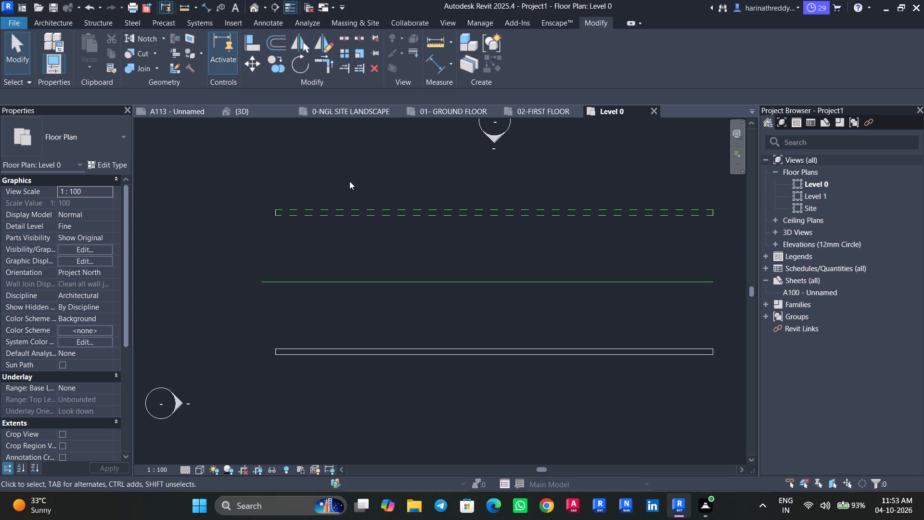
scroll(349, 181, "down", 2)
scroll(349, 182, "up", 1)
scroll(349, 182, "down", 1)
left_click(48, 26)
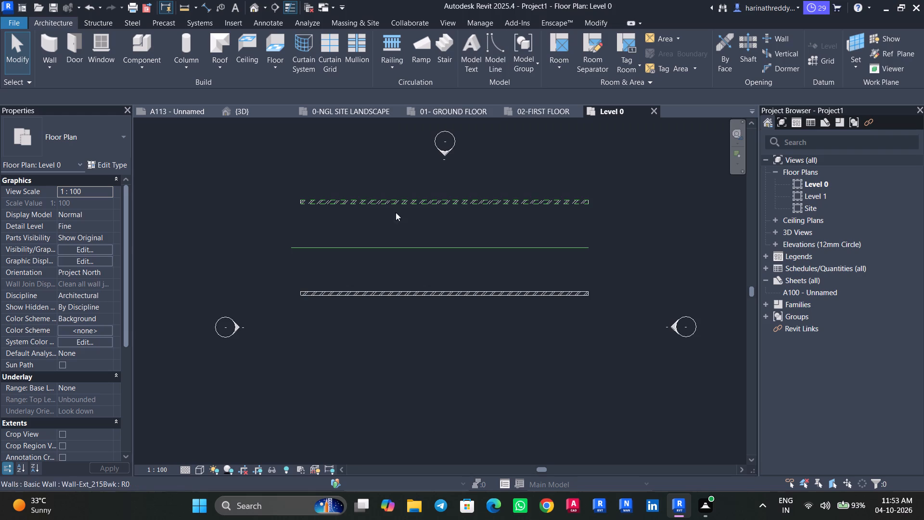
scroll(390, 225, "down", 5)
scroll(444, 238, "up", 2)
left_click_drag(514, 282, 314, 147)
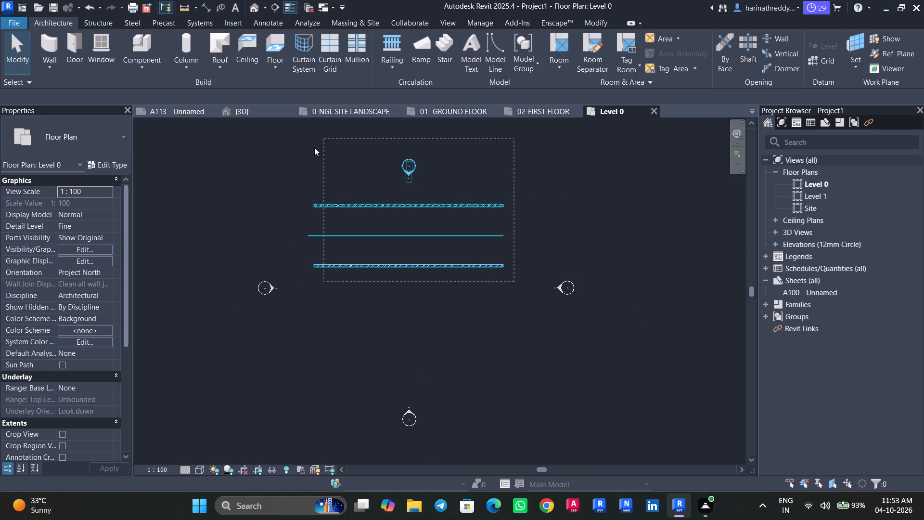
left_click_drag(314, 147, 297, 203)
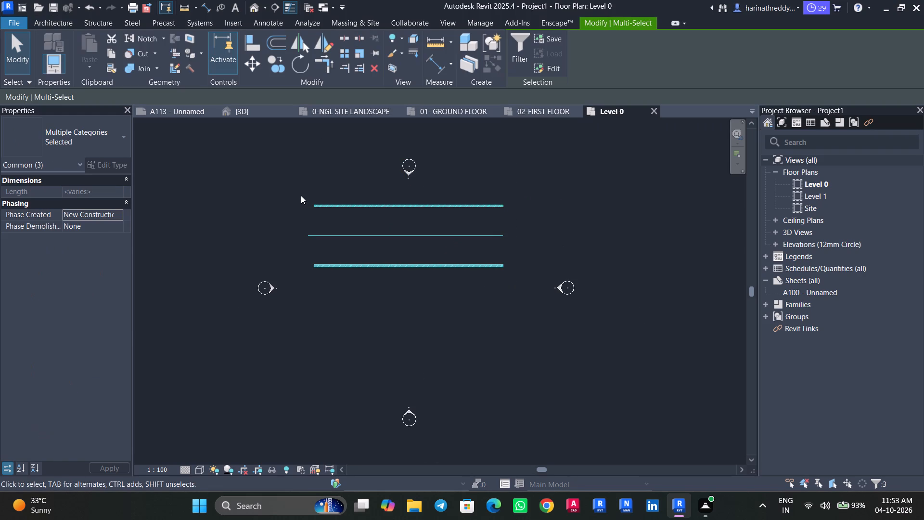
key("Delete")
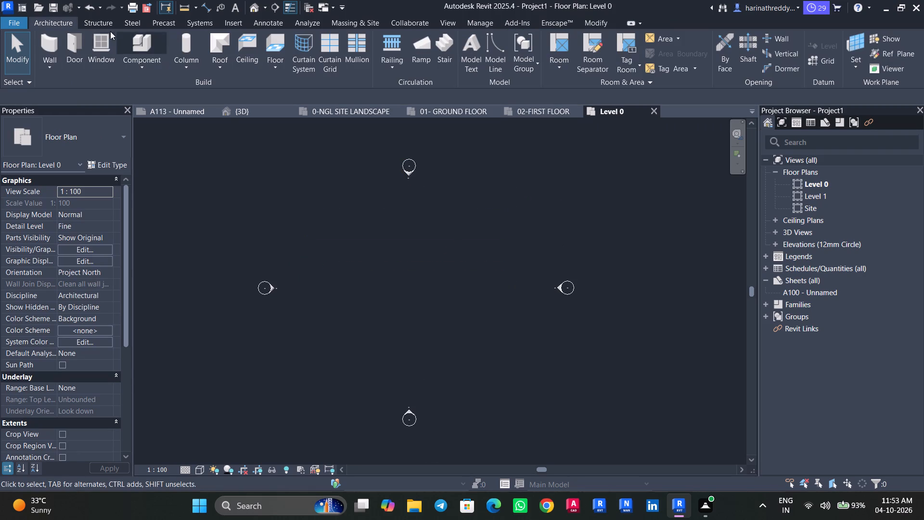
Draw a rectangle of Wall-Ext_215Bwk walls about 10985 by 7585 mm between the four elevation markers.
left_click(49, 46)
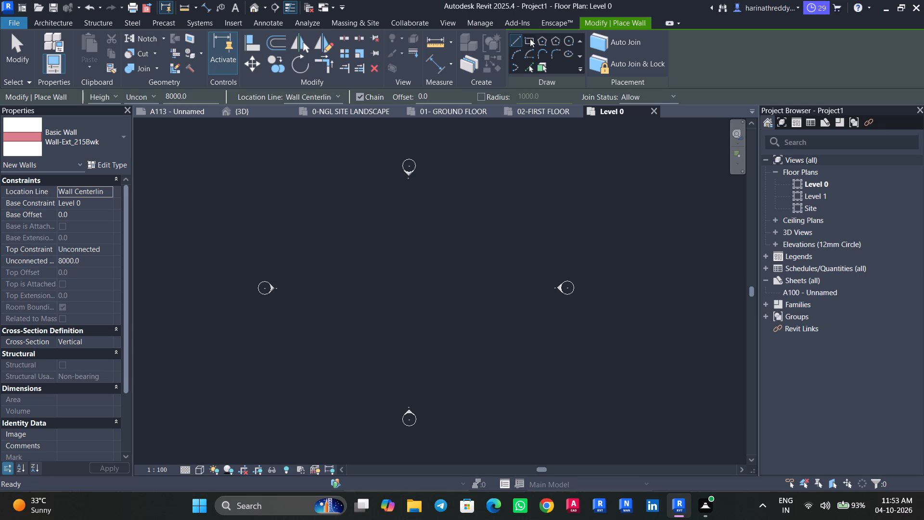
left_click(530, 39)
left_click(349, 231)
left_click(474, 318)
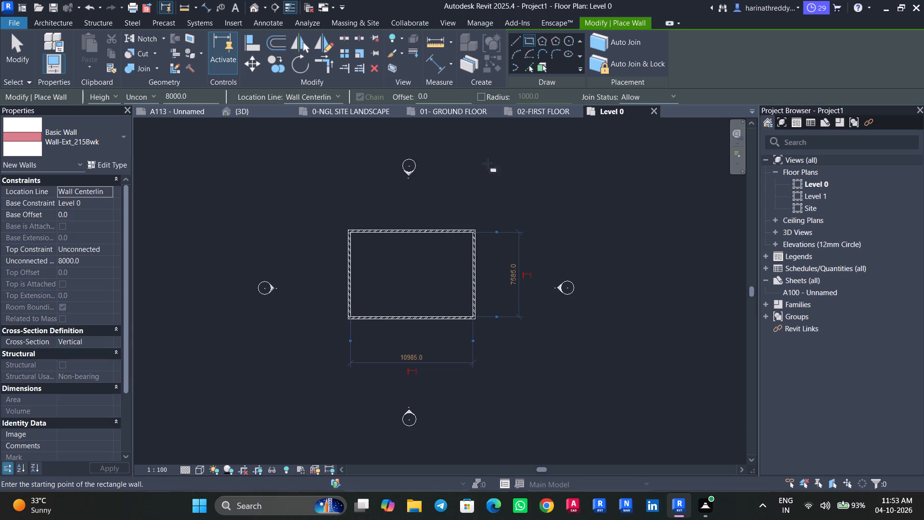
double_click(16, 62)
left_click(13, 59)
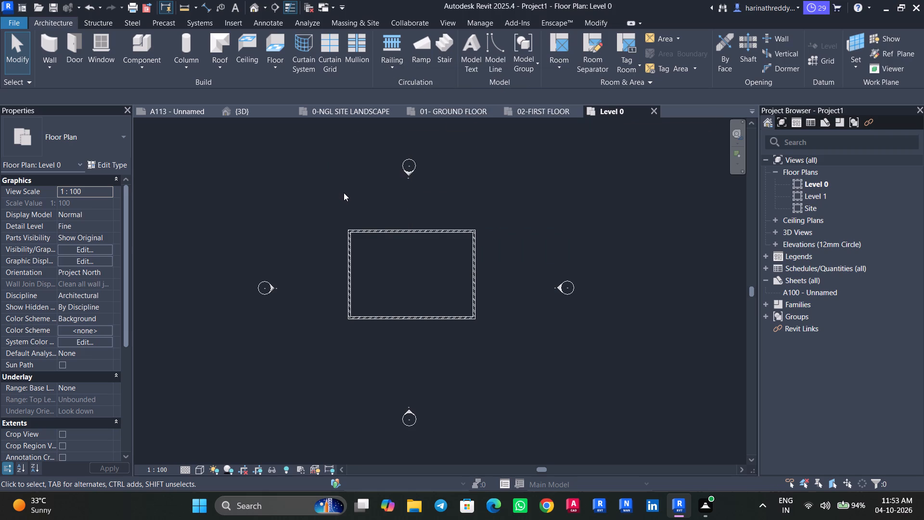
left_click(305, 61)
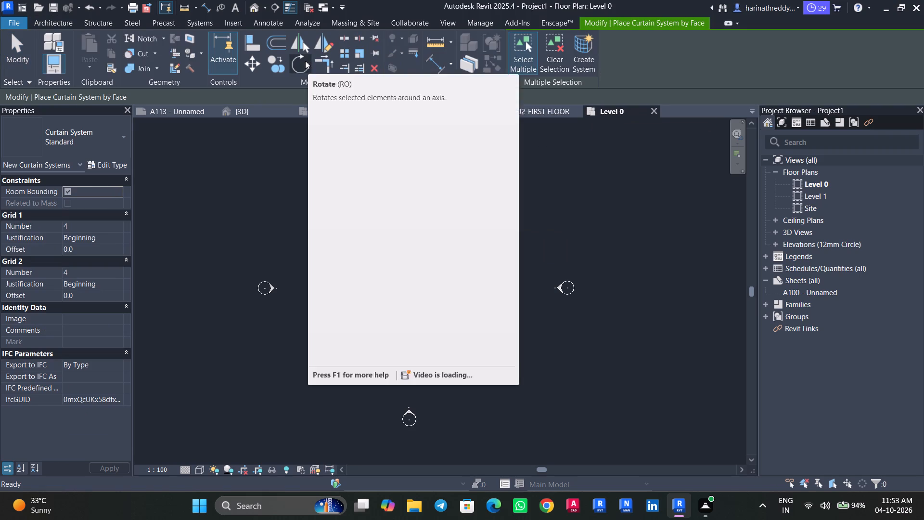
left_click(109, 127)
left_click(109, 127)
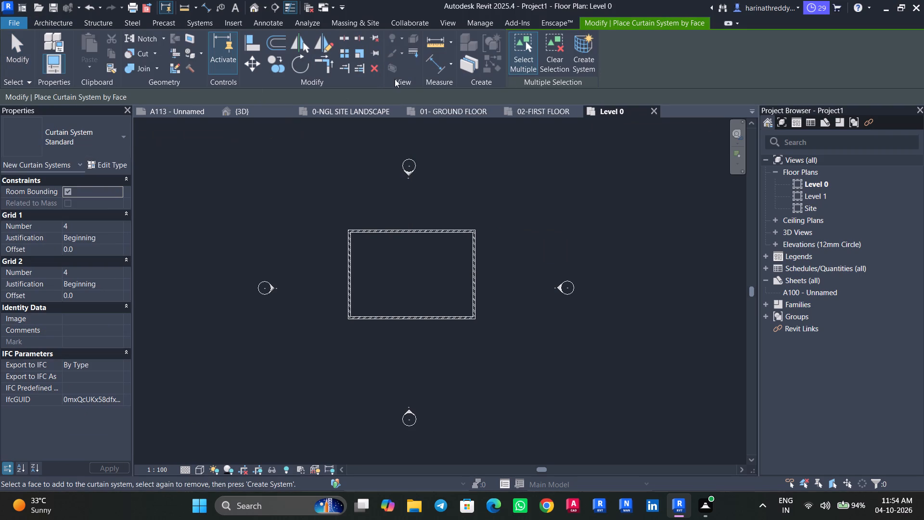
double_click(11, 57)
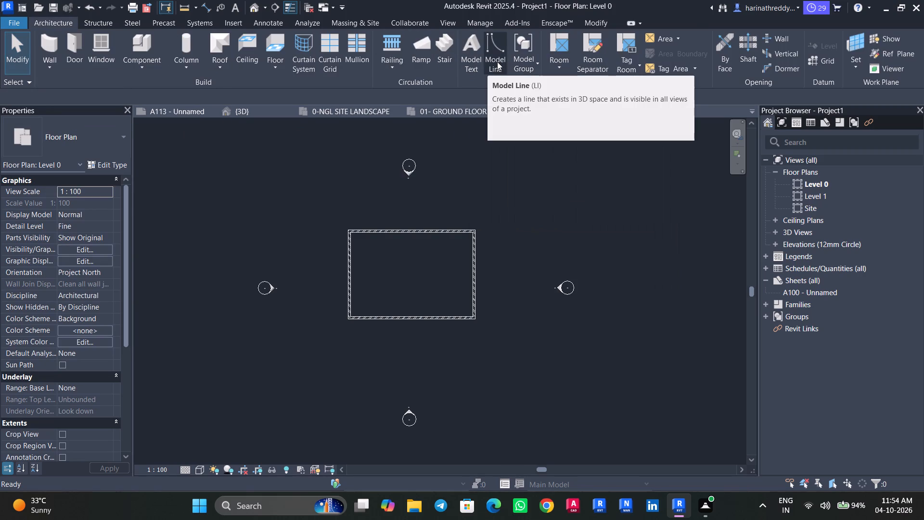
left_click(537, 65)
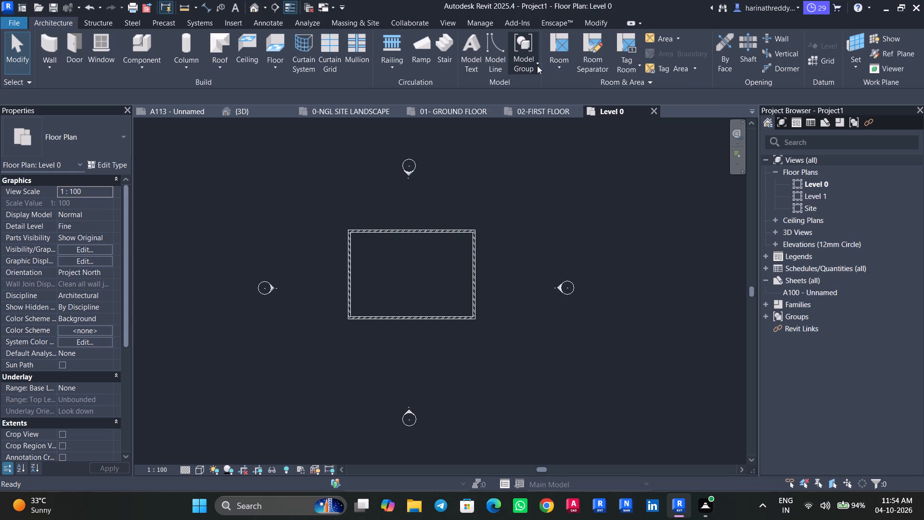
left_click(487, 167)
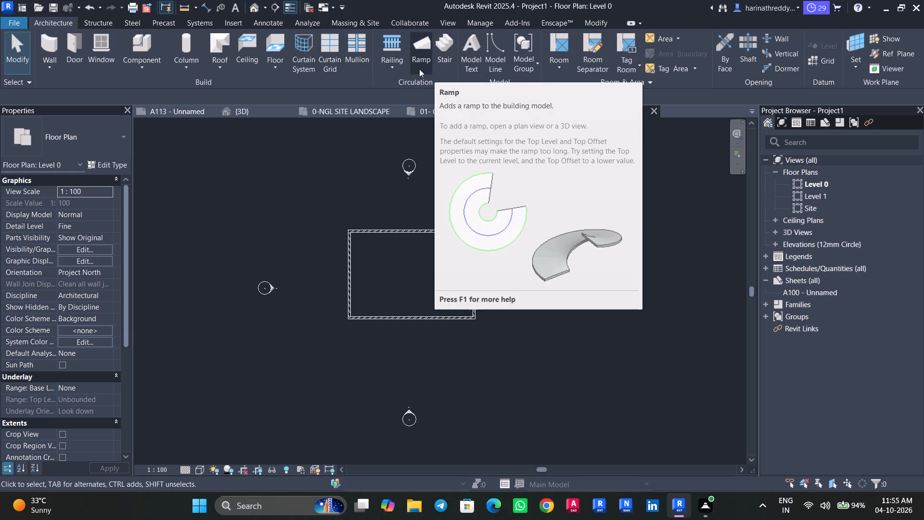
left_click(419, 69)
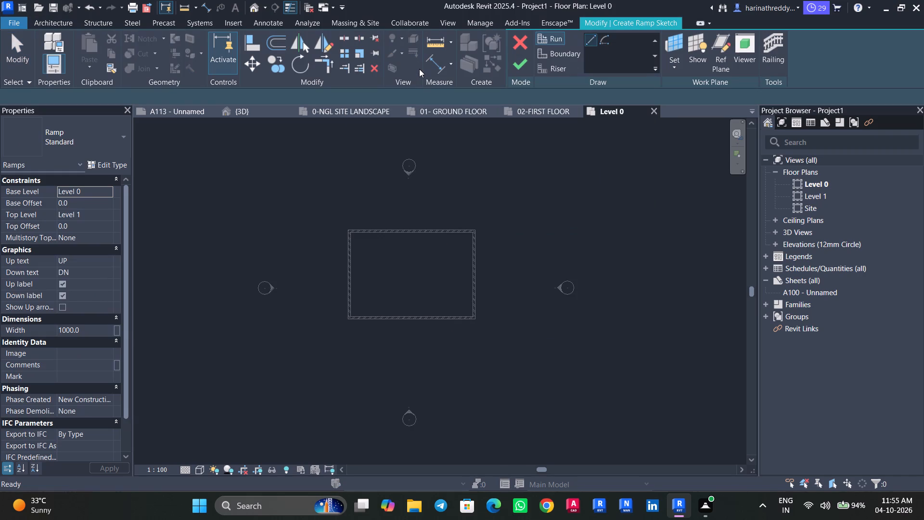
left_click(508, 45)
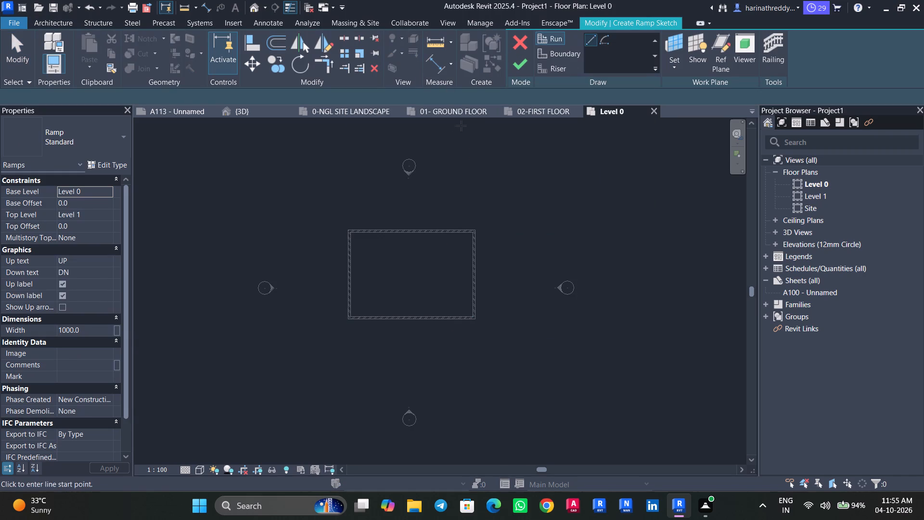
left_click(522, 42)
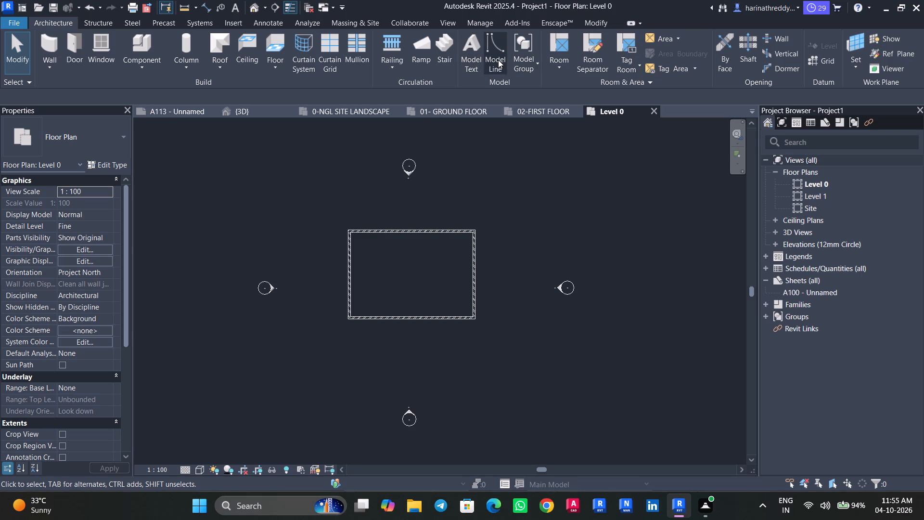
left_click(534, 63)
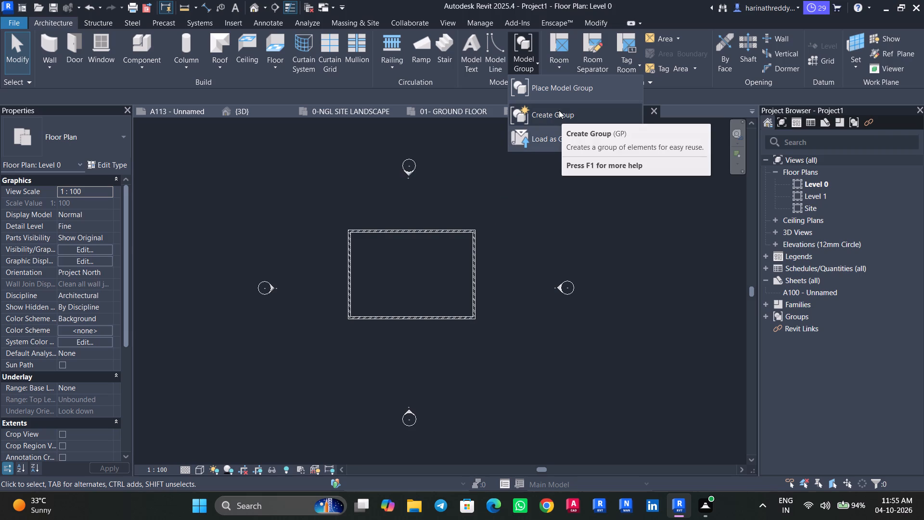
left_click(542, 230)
Place a tagged room in the middle of the rectangular wall enclosure.
left_click(569, 71)
left_click(575, 84)
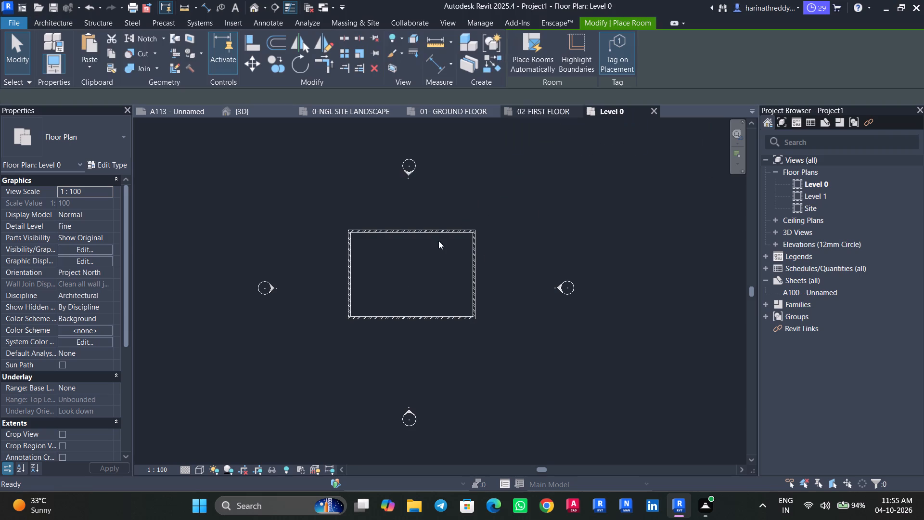
scroll(416, 277, "up", 5)
scroll(416, 277, "down", 2)
scroll(416, 277, "up", 10)
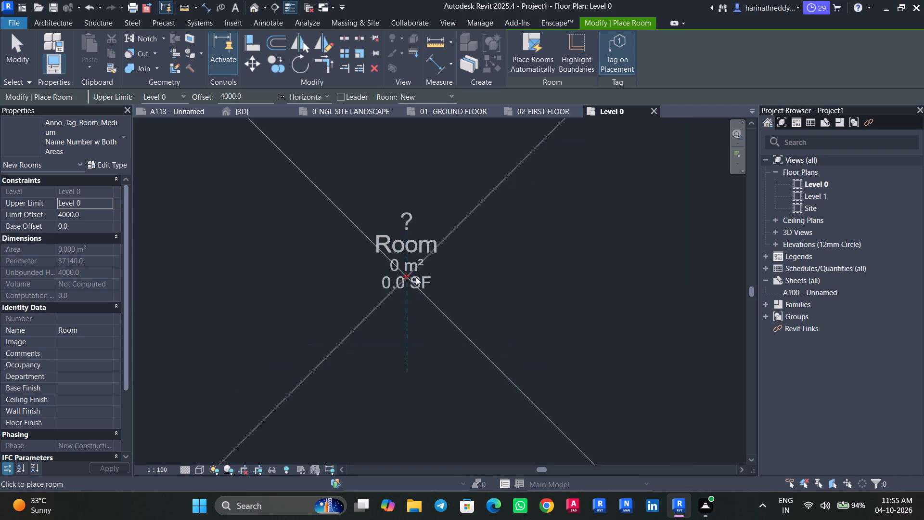
scroll(416, 277, "up", 3)
left_click(416, 277)
scroll(360, 329, "down", 3)
scroll(360, 329, "up", 1)
scroll(360, 330, "down", 1)
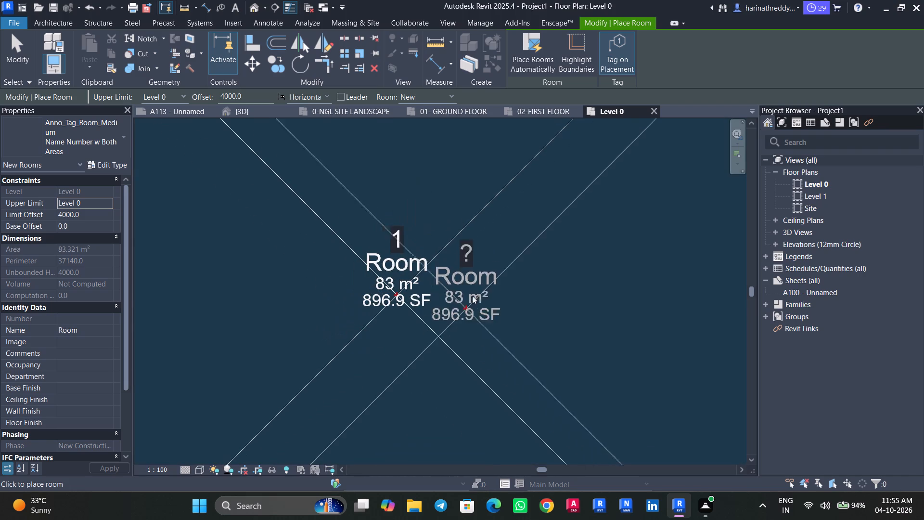
scroll(468, 324, "down", 5)
scroll(466, 320, "up", 2)
scroll(466, 320, "down", 2)
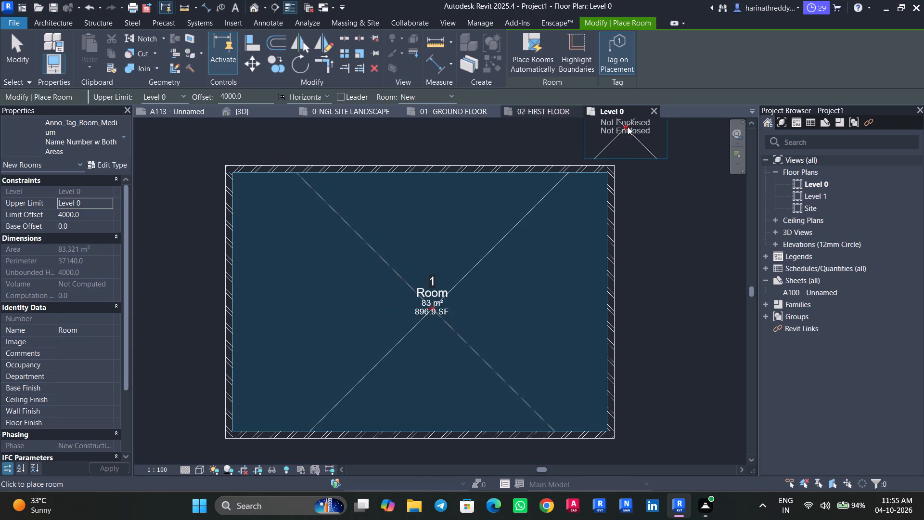
double_click(29, 53)
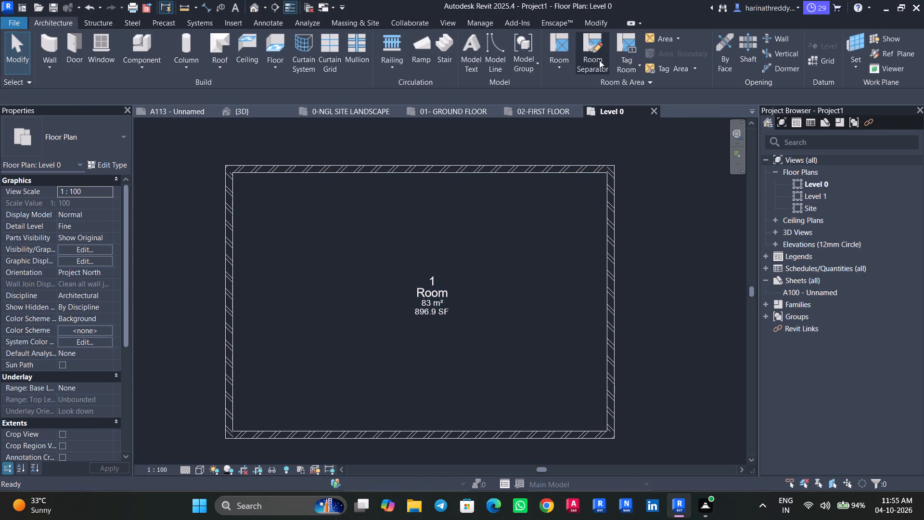
Draw two room separation lines forming an L that closes off the upper-right corner of the walled room.
left_click(599, 58)
left_click(520, 174)
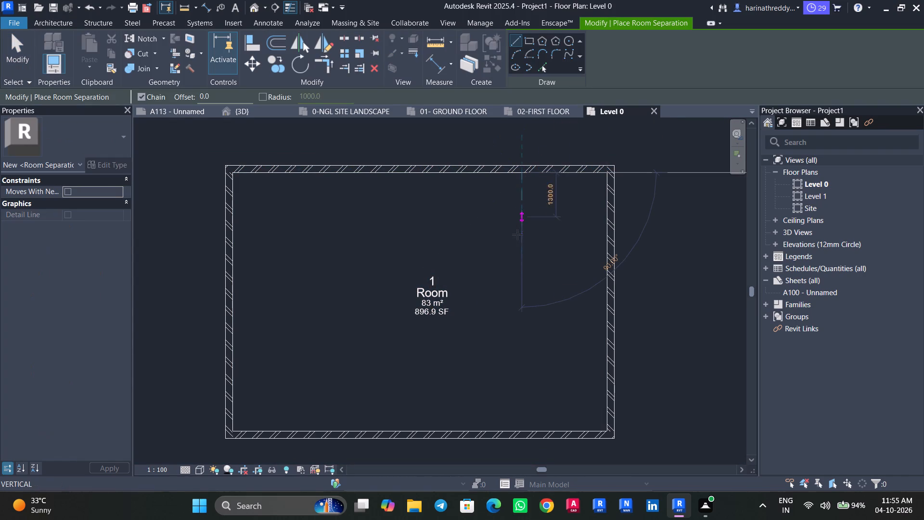
left_click(518, 244)
left_click(604, 248)
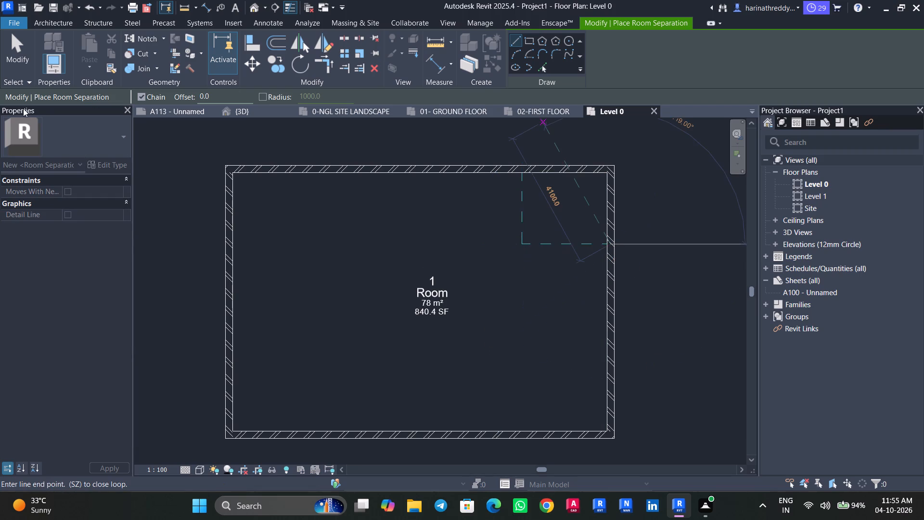
double_click(5, 44)
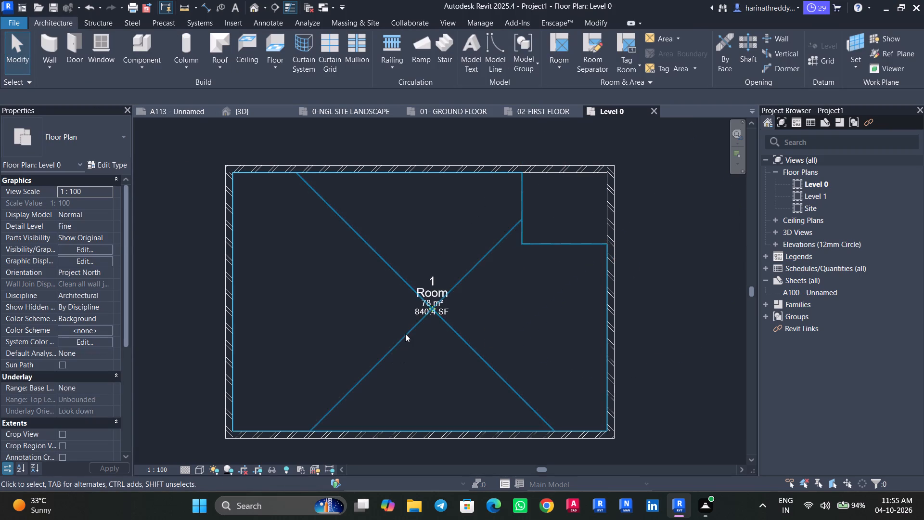
left_click(405, 334)
left_click(654, 272)
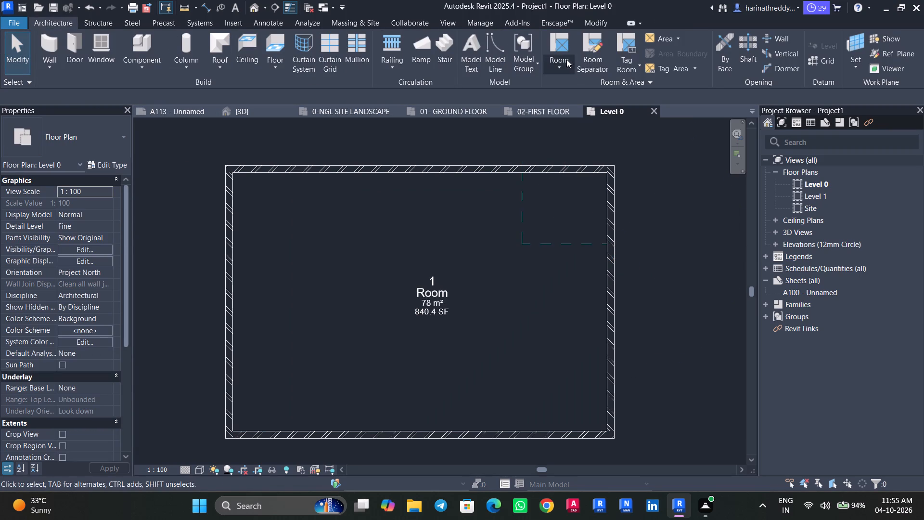
Place a second tagged room in the corner enclosed by the room separation lines.
left_click(555, 52)
left_click(566, 213)
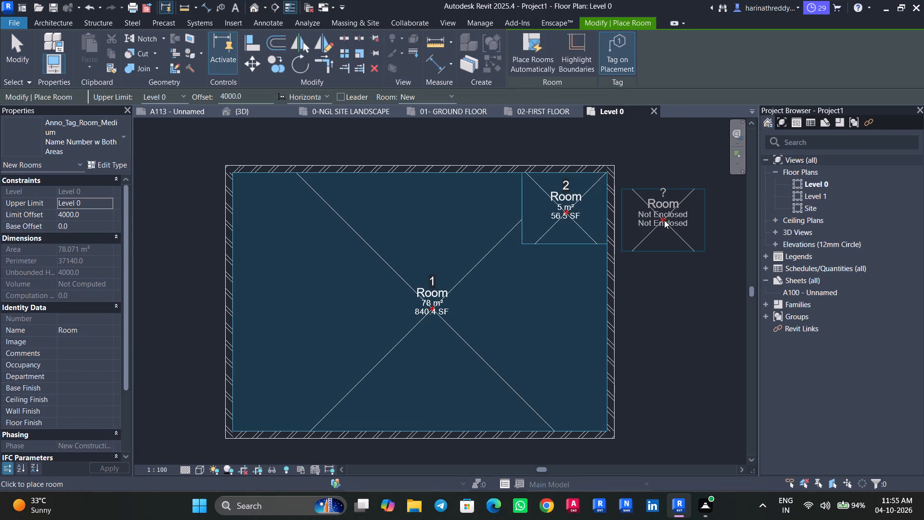
double_click(13, 37)
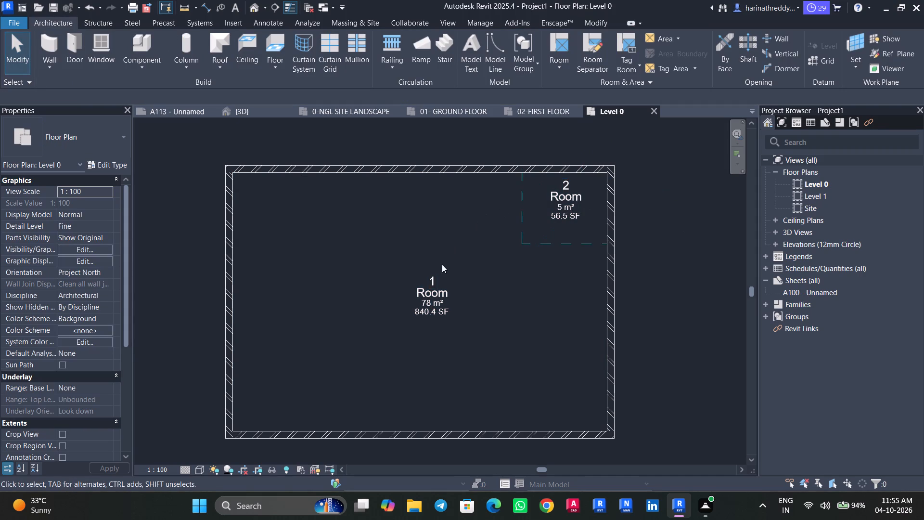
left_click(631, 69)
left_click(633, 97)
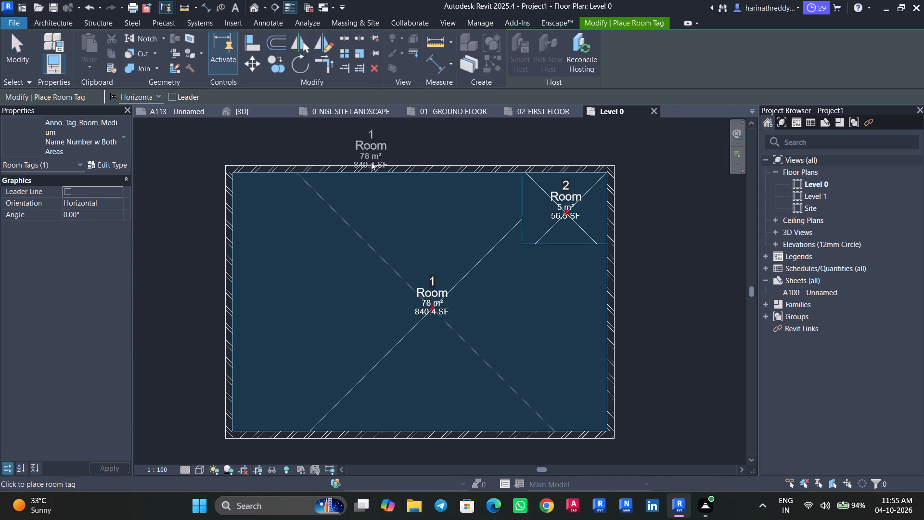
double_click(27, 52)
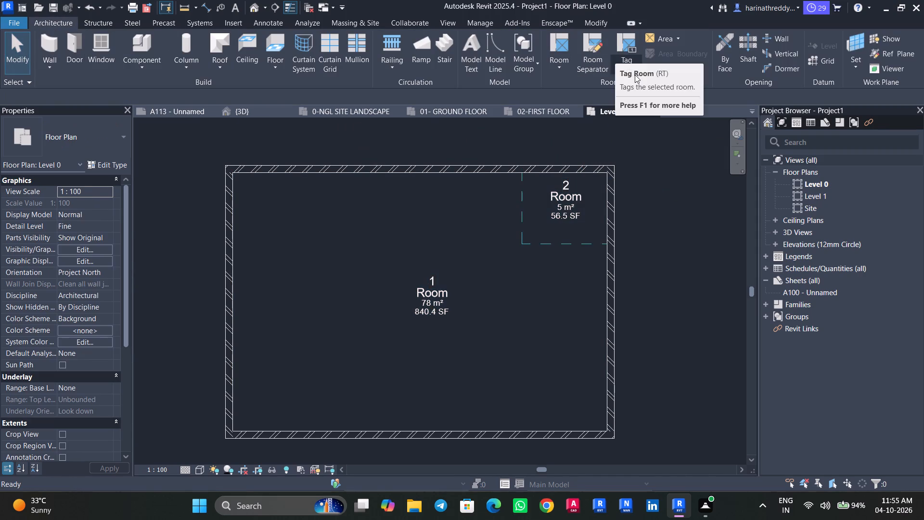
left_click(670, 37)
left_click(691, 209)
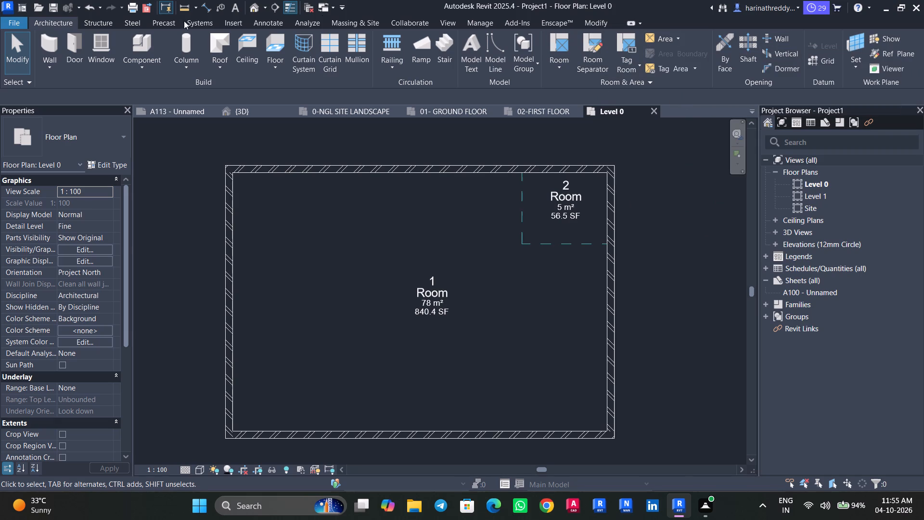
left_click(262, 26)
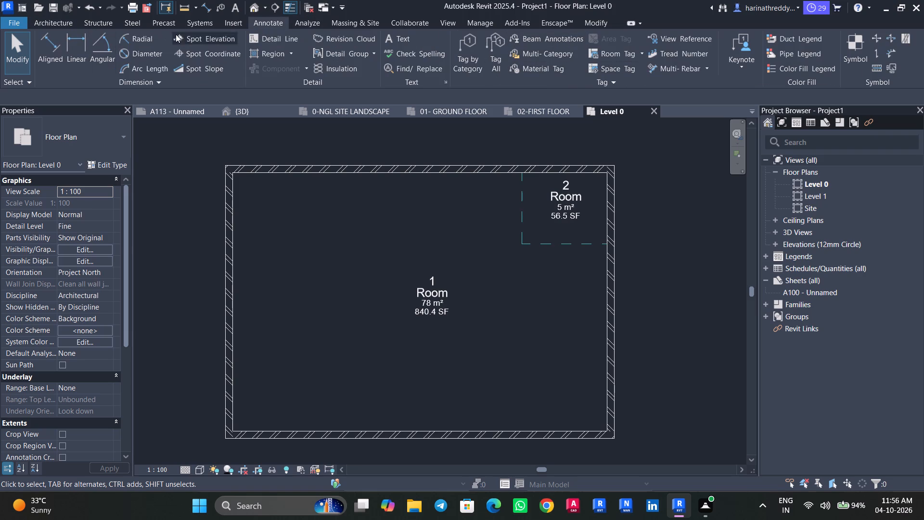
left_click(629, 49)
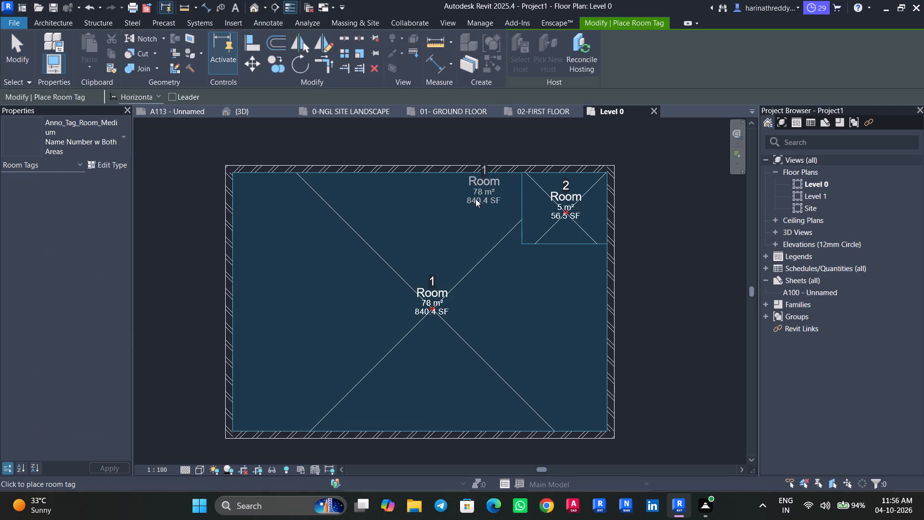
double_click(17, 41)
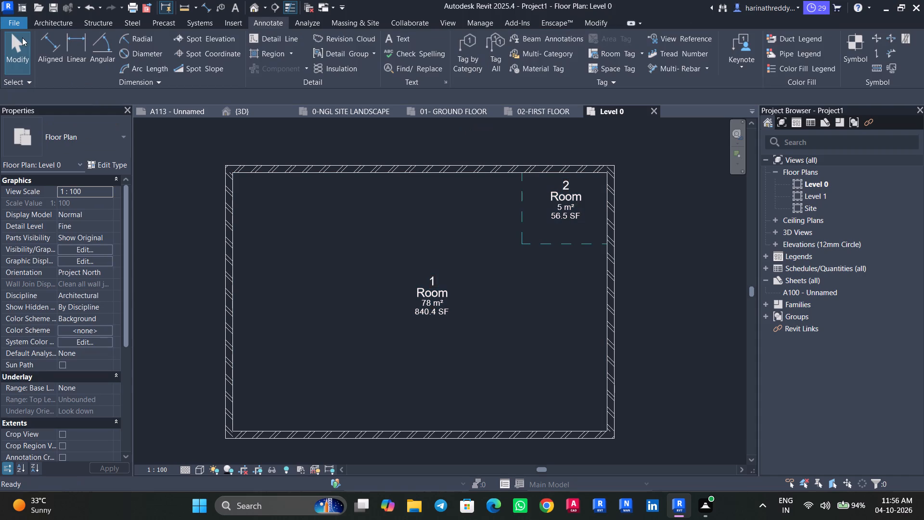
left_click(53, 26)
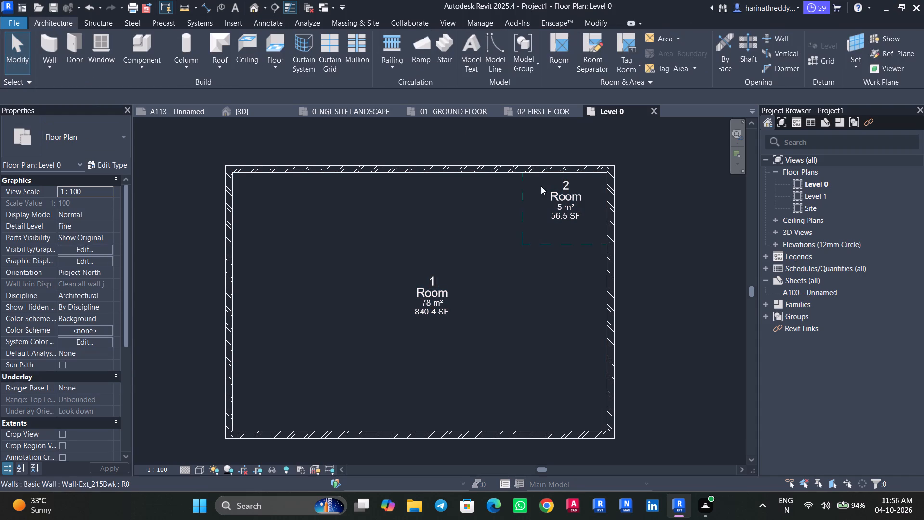
Place a color fill legend beside the walled enclosure, with space type Rooms and color scheme By Room Name.
scroll(446, 221, "down", 3)
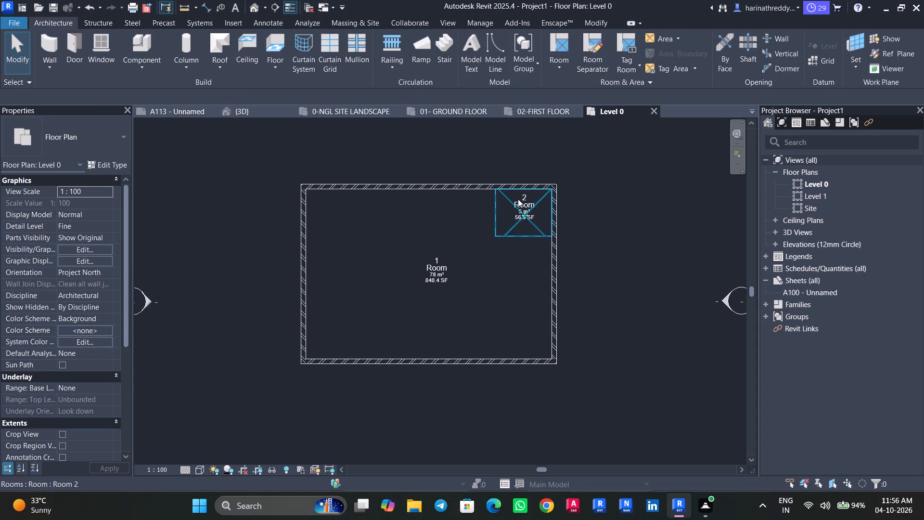
scroll(518, 198, "down", 2)
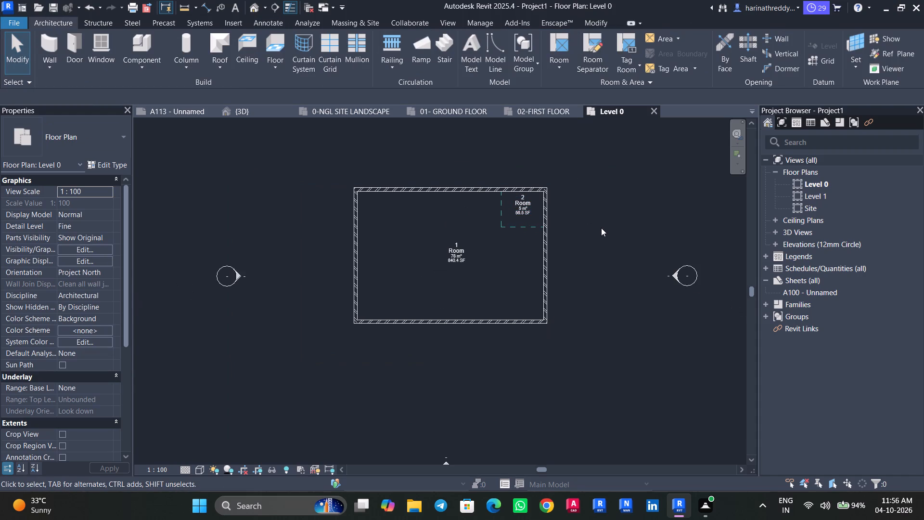
scroll(607, 229, "down", 1)
scroll(609, 232, "up", 1)
scroll(610, 233, "down", 3)
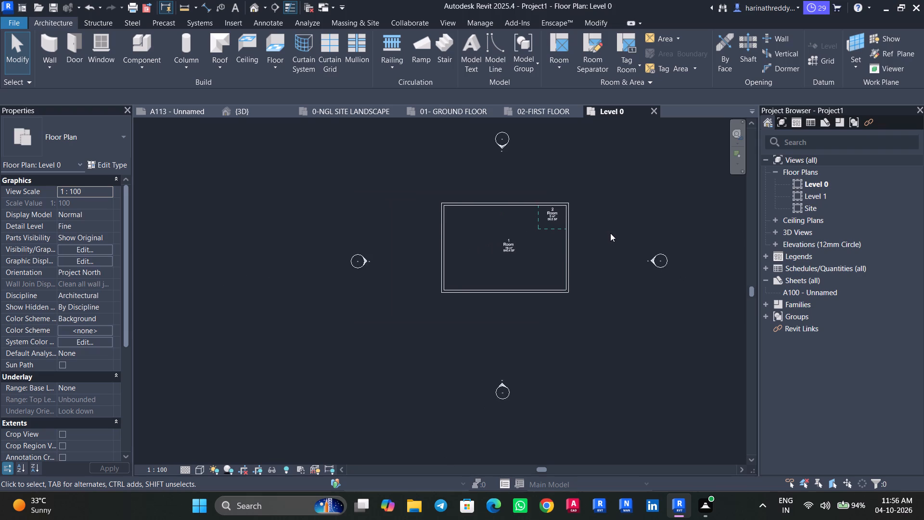
scroll(611, 234, "up", 1)
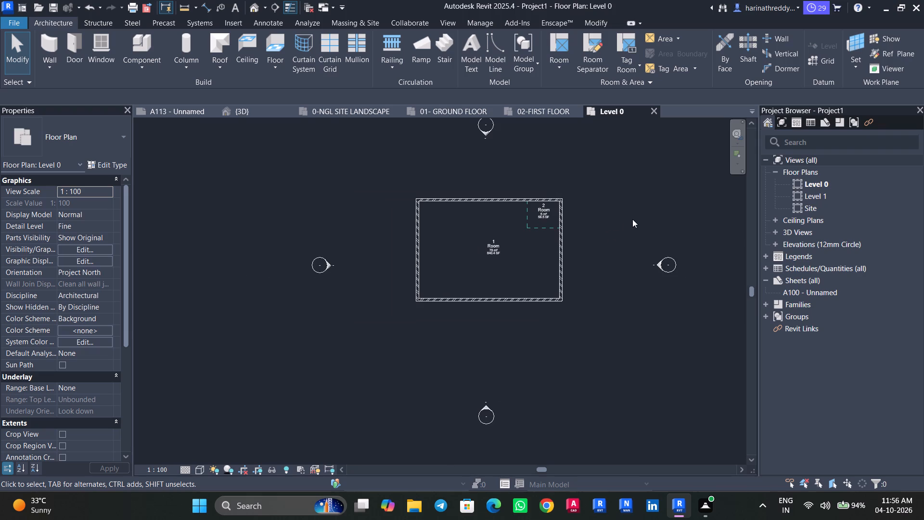
left_click(266, 23)
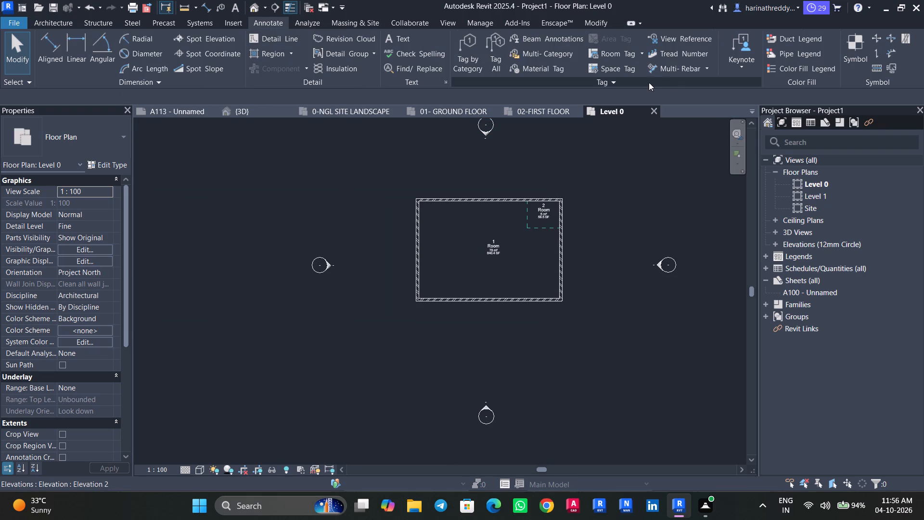
left_click(789, 71)
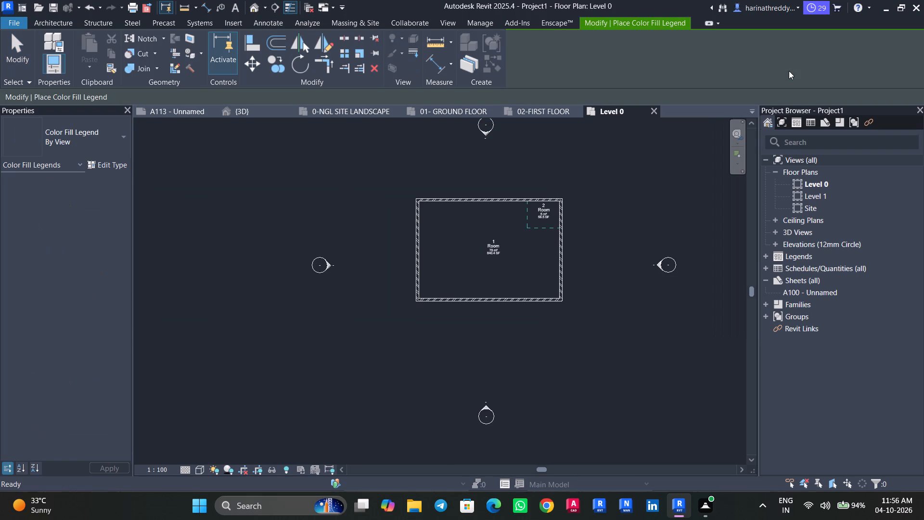
left_click(591, 203)
left_click(446, 245)
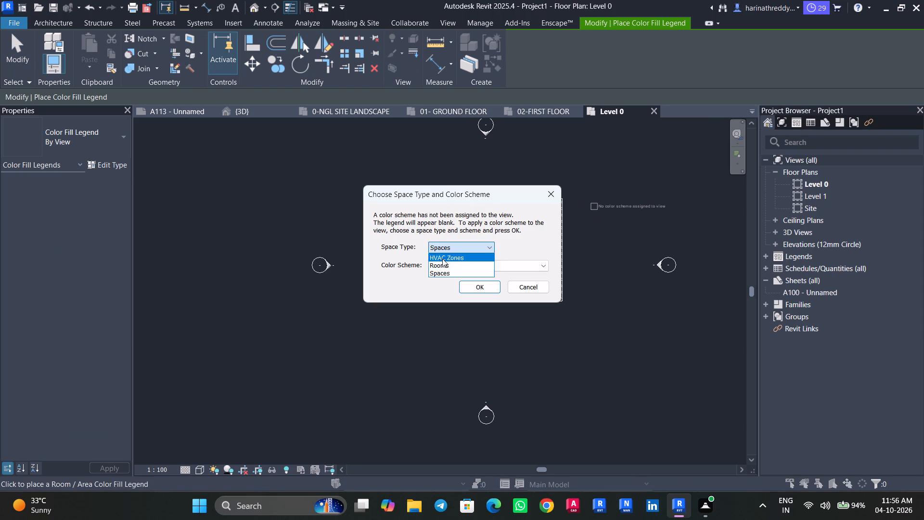
left_click(443, 263)
left_click(454, 266)
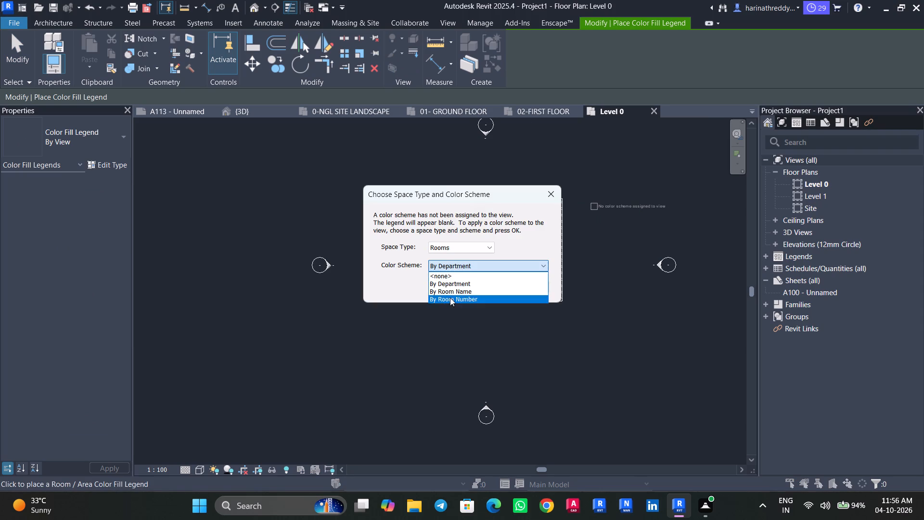
left_click(453, 293)
left_click(480, 287)
scroll(606, 219, "up", 4)
scroll(606, 219, "down", 1)
scroll(466, 213, "up", 4)
left_click(462, 147)
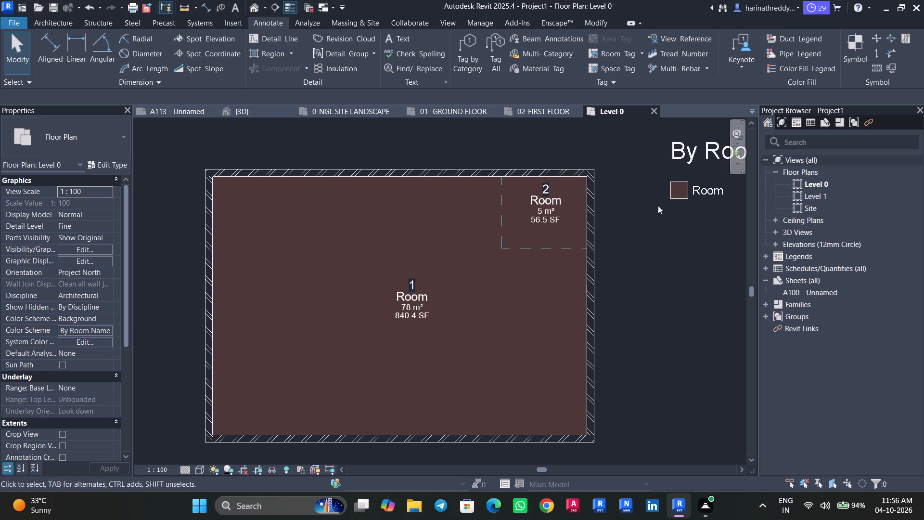
Examine the room color fill in the plan and the legend beside it.
middle_click_drag(662, 206, 550, 206)
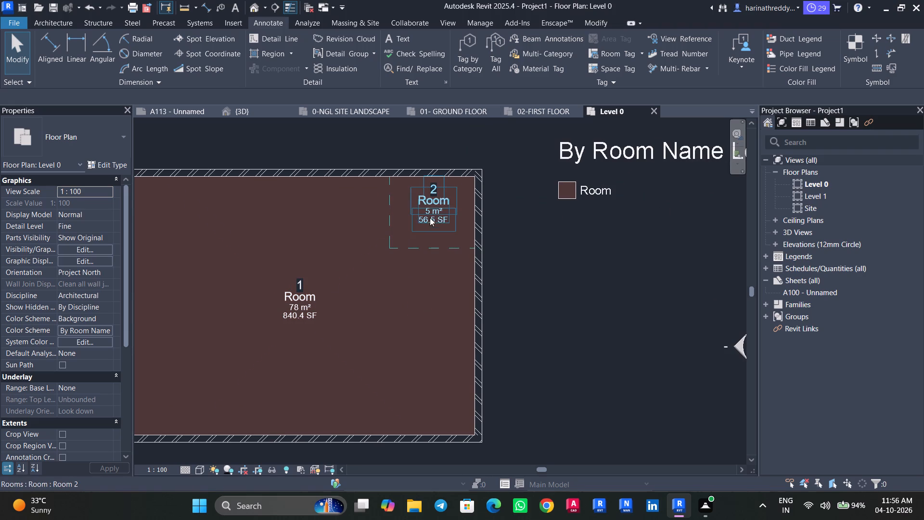
left_click(580, 197)
left_click(566, 253)
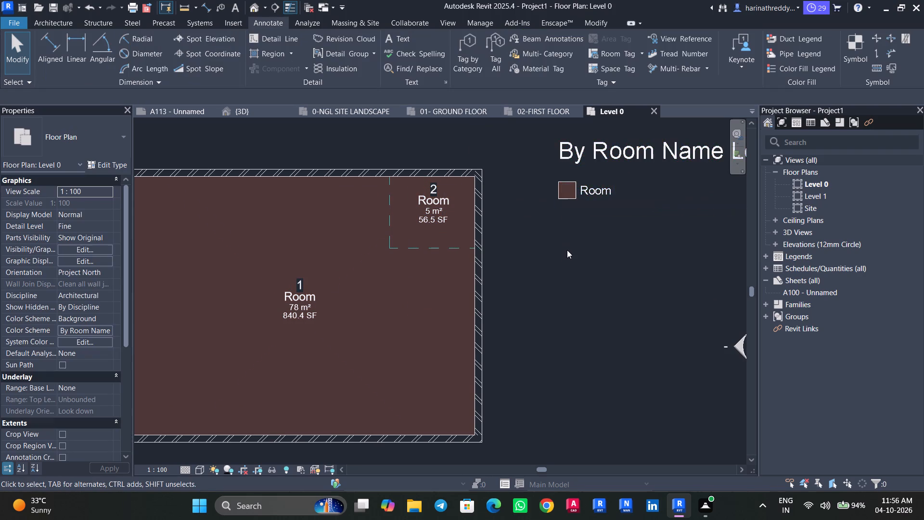
scroll(551, 253, "down", 4)
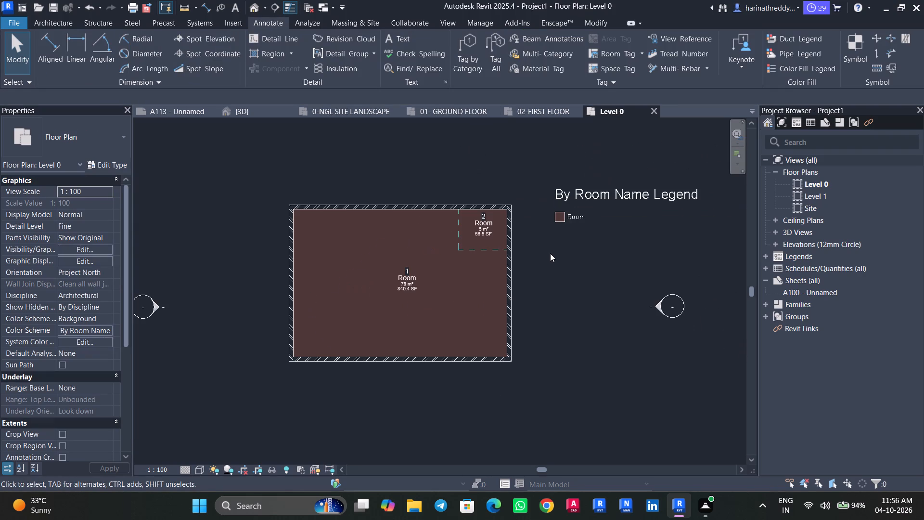
scroll(368, 260, "up", 1)
scroll(376, 256, "down", 1)
scroll(384, 252, "up", 2)
scroll(396, 249, "down", 11)
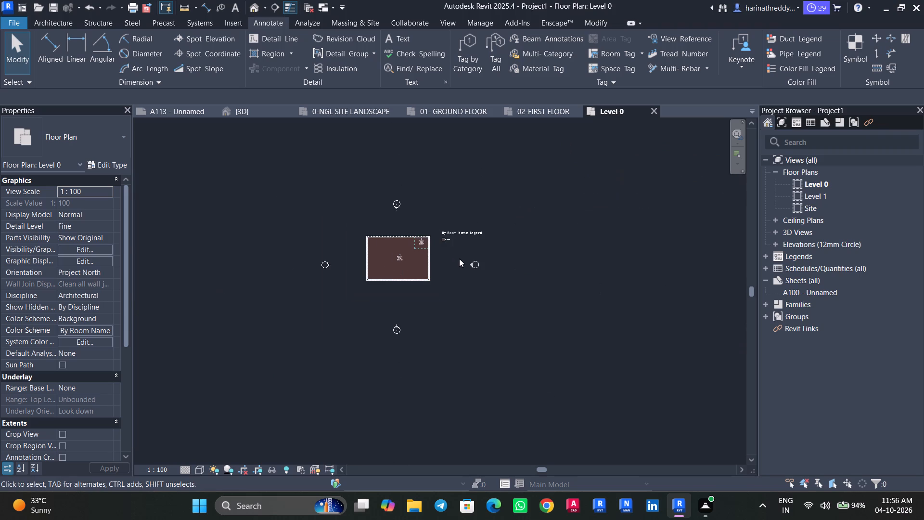
scroll(451, 249, "up", 9)
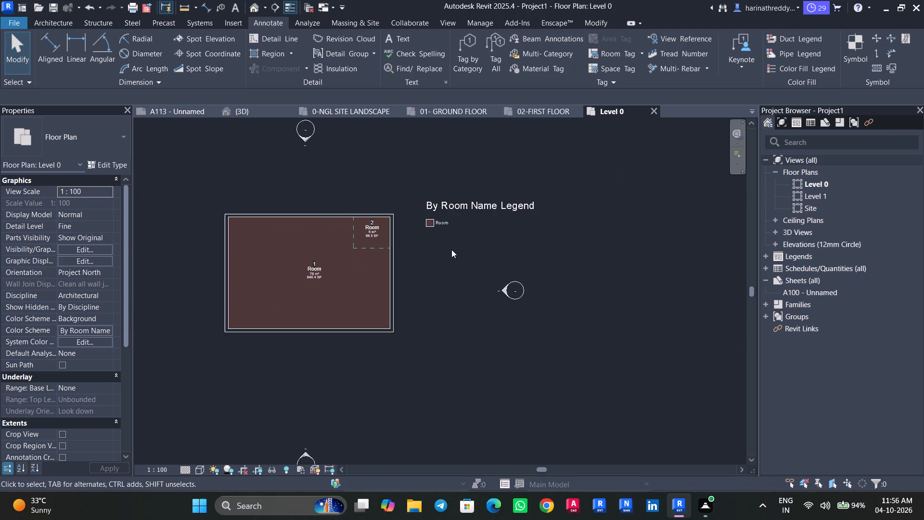
Delete the By Room Name color fill legend.
left_click(465, 197)
key("Delete")
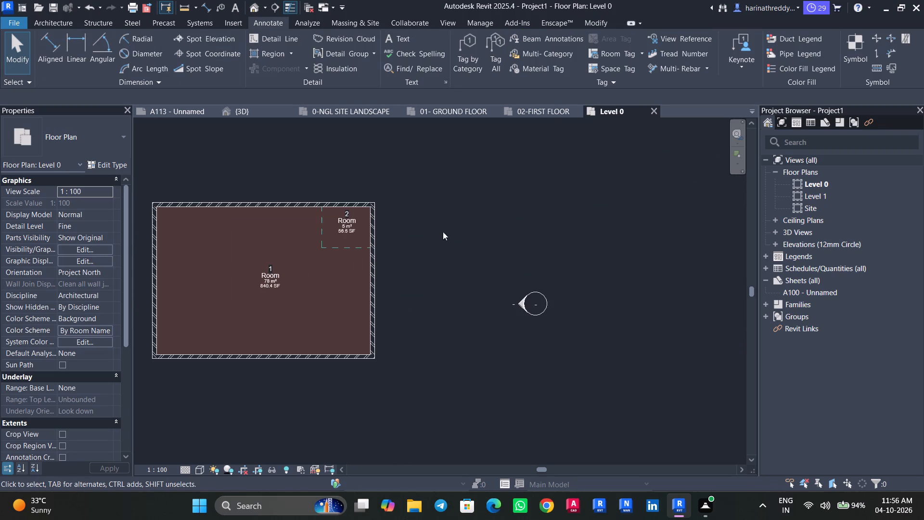
Delete both room tags and both rooms from the walled enclosure, keeping the walls and room separation lines.
left_click(264, 275)
key("Delete")
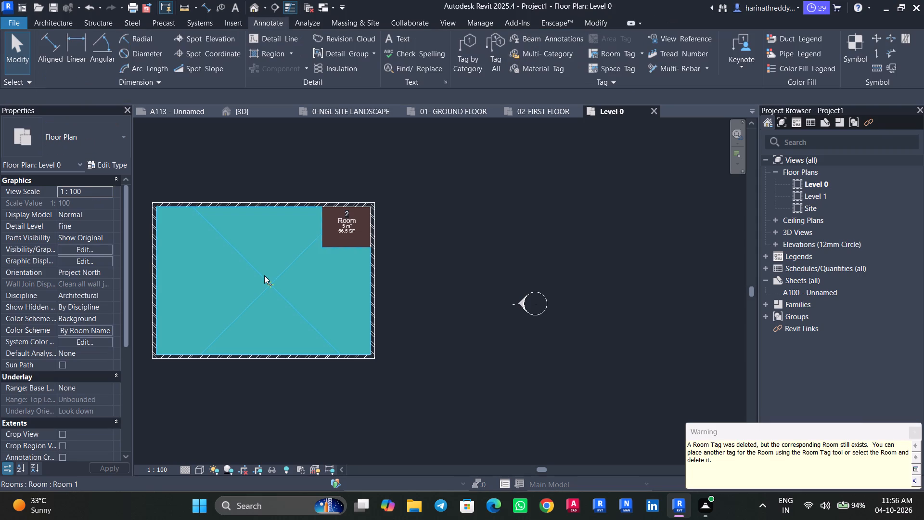
left_click(353, 221)
key("Delete")
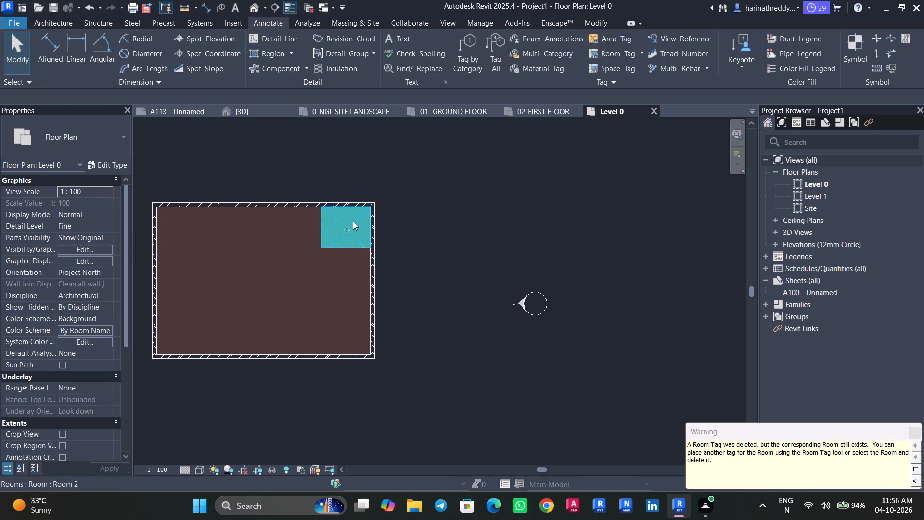
left_click(269, 289)
key("Delete")
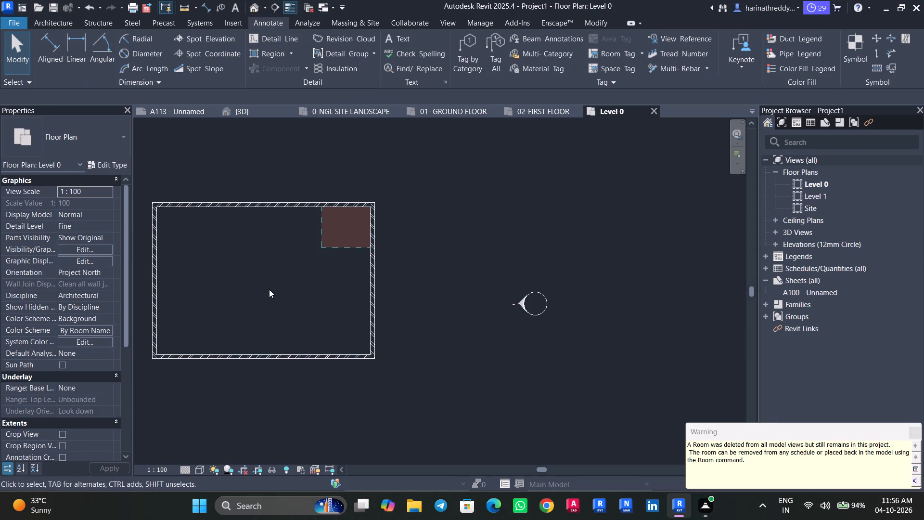
left_click(340, 236)
key("Delete")
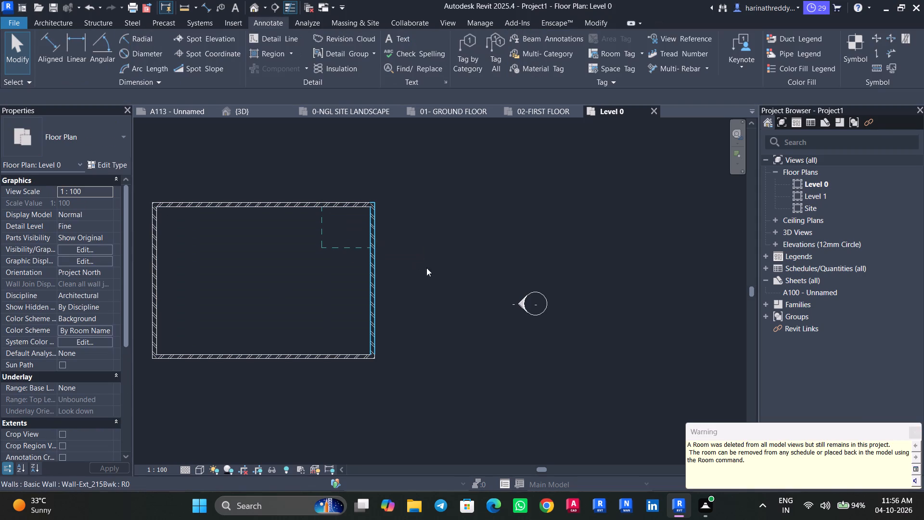
left_click(442, 263)
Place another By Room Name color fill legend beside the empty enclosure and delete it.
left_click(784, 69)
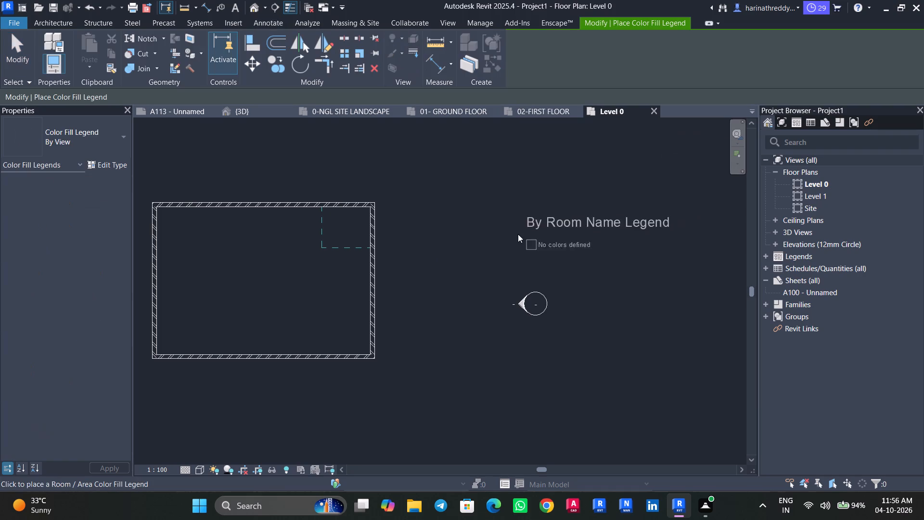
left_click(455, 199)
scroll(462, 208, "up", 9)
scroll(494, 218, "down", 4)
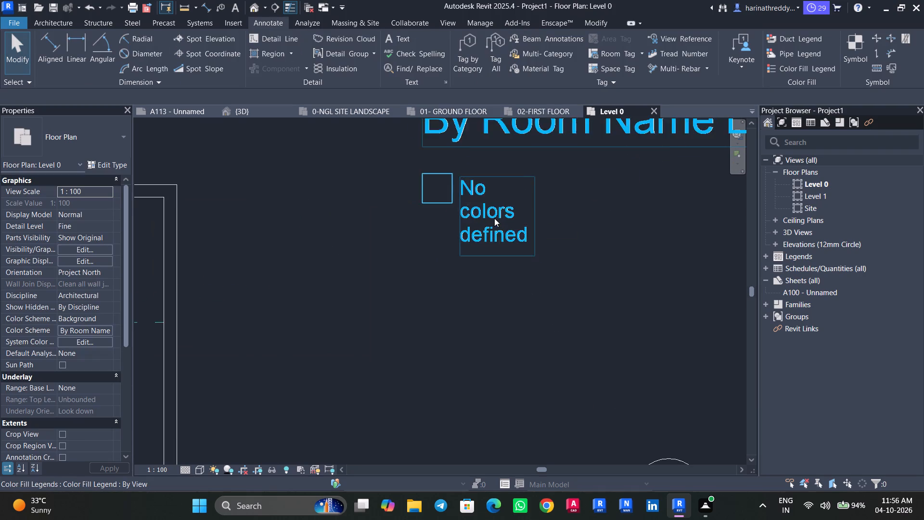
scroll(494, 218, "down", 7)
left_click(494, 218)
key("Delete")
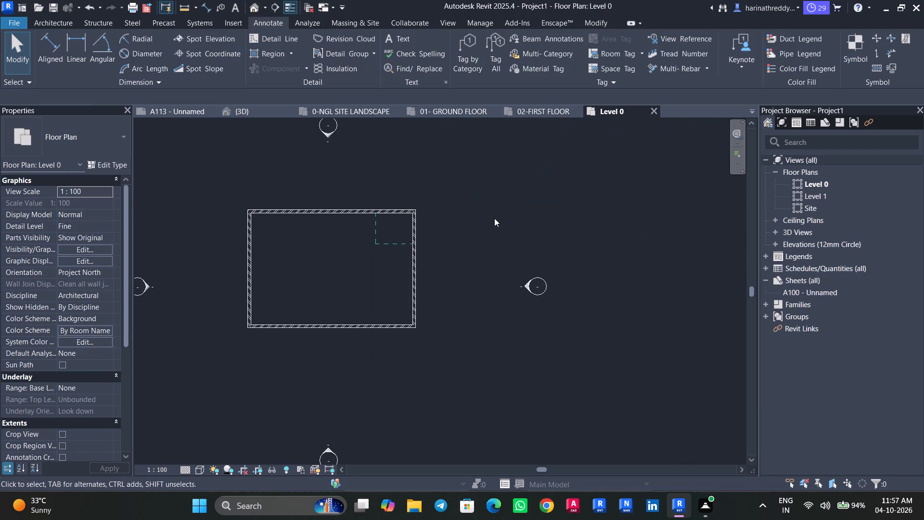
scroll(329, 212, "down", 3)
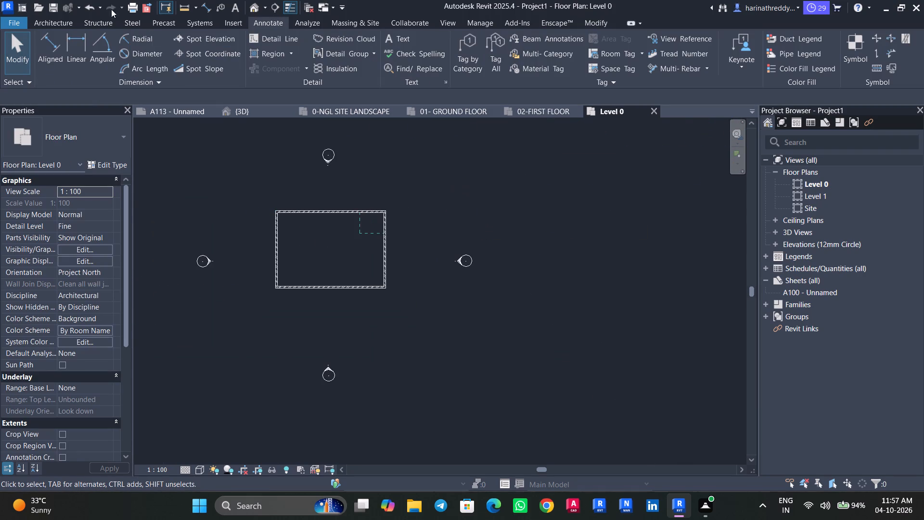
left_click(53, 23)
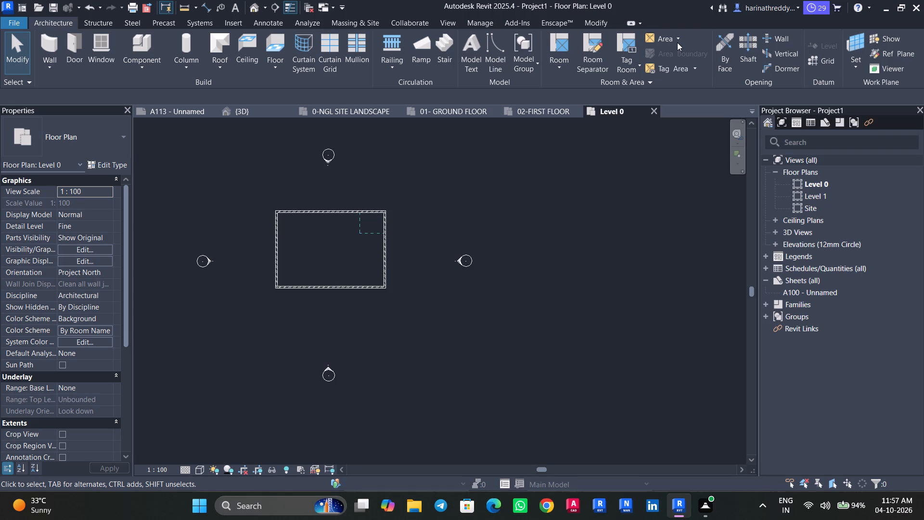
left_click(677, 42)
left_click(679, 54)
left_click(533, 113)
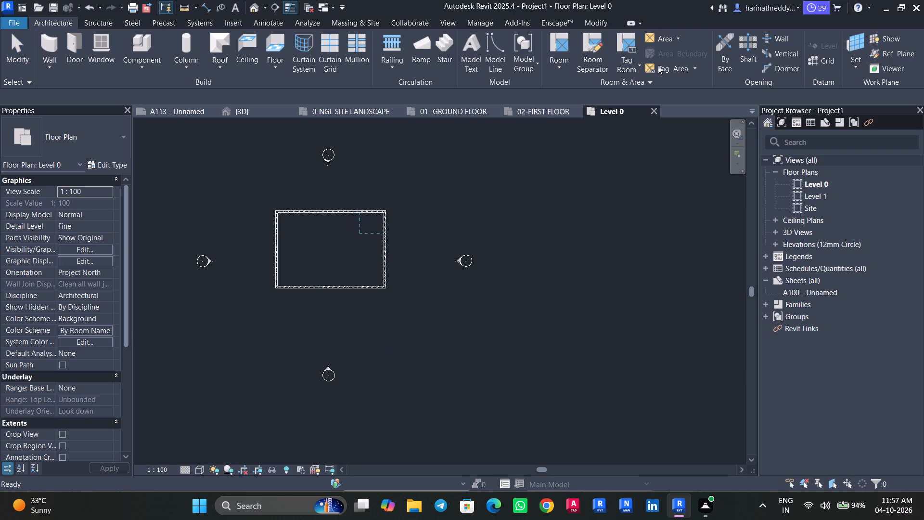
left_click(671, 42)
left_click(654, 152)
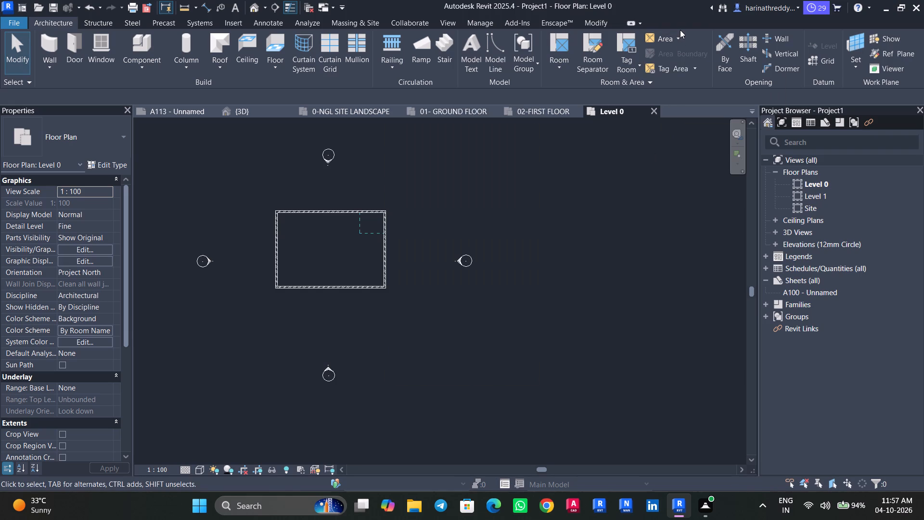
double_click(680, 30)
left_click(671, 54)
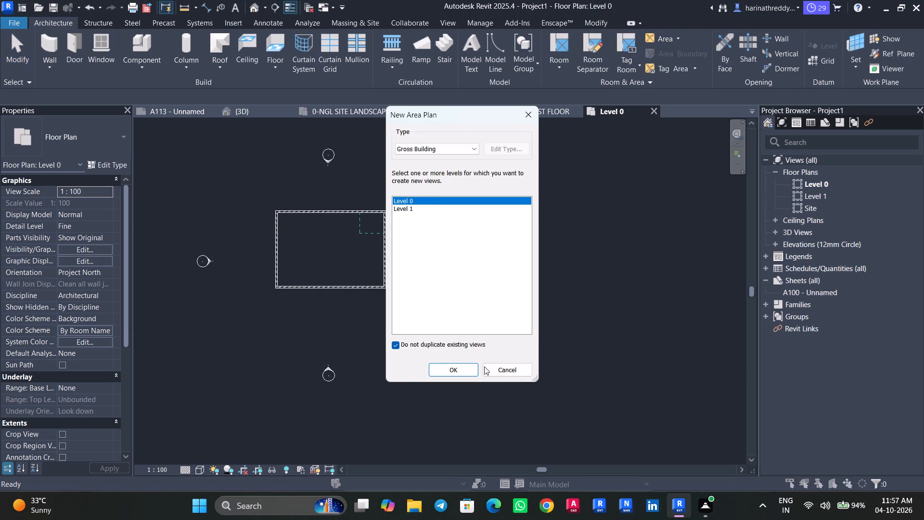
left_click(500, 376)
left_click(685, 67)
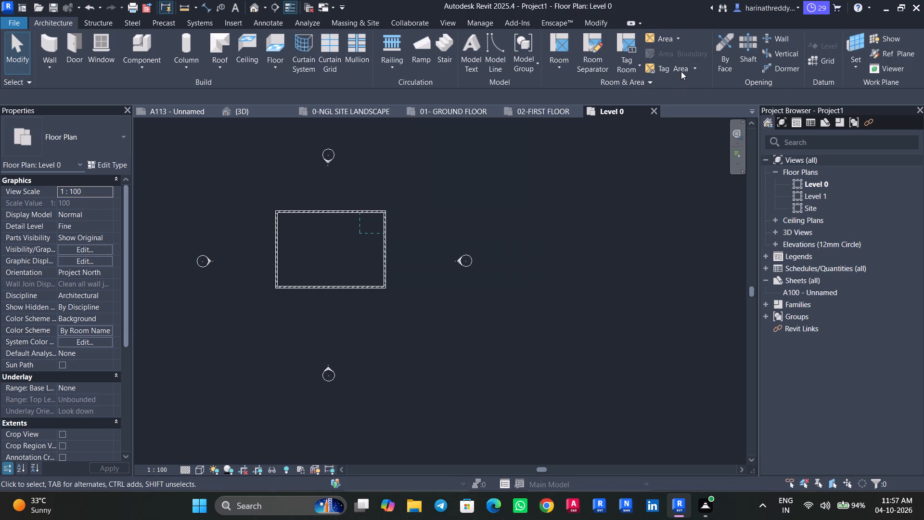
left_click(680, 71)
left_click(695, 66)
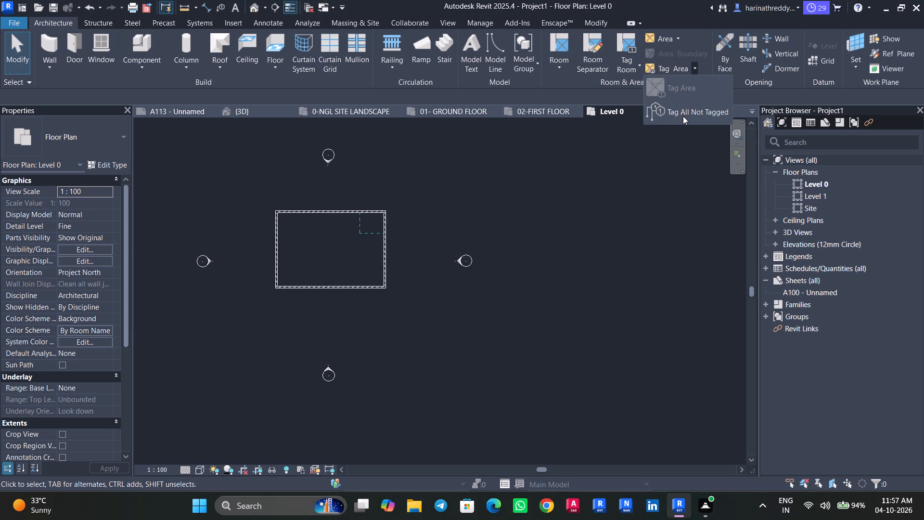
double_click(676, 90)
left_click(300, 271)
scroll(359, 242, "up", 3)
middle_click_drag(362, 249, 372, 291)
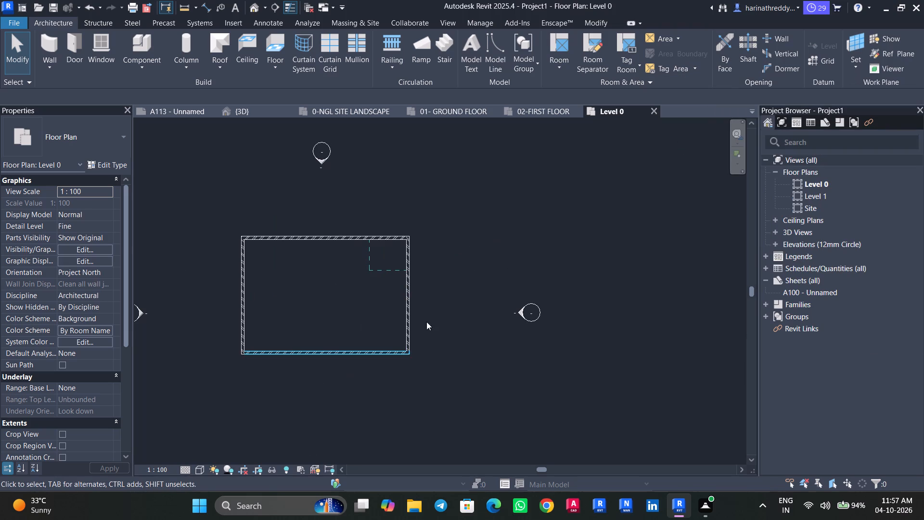
Open the default 3D view of the walled enclosure.
left_click(254, 6)
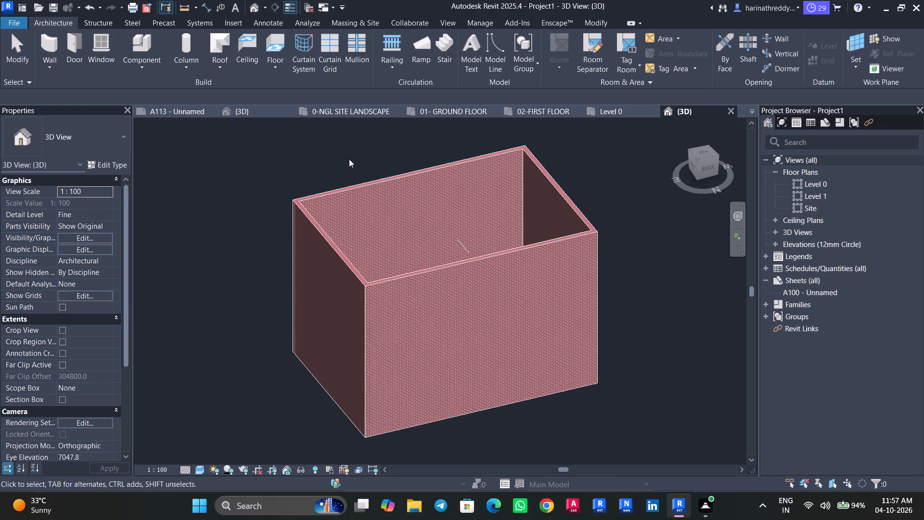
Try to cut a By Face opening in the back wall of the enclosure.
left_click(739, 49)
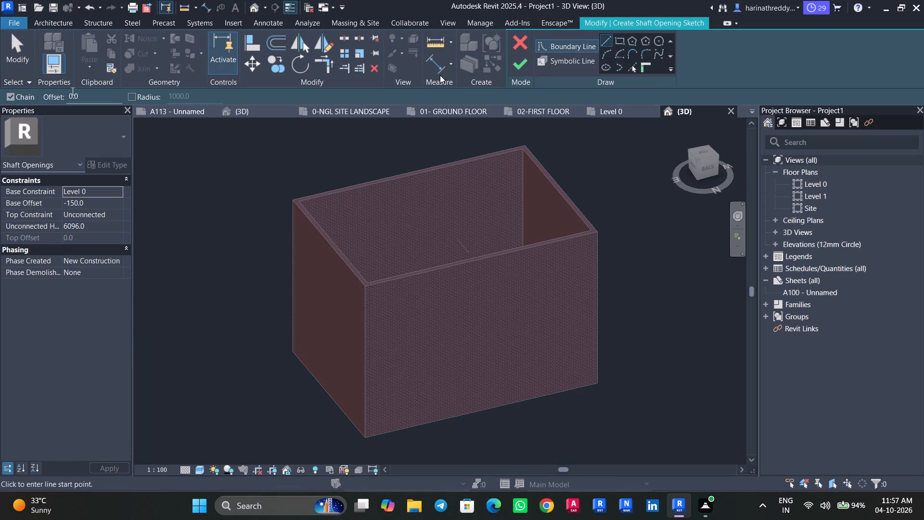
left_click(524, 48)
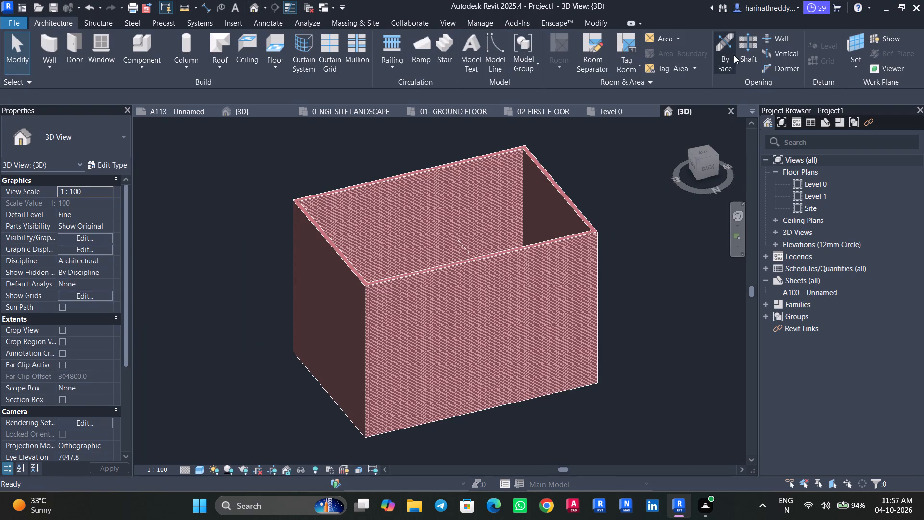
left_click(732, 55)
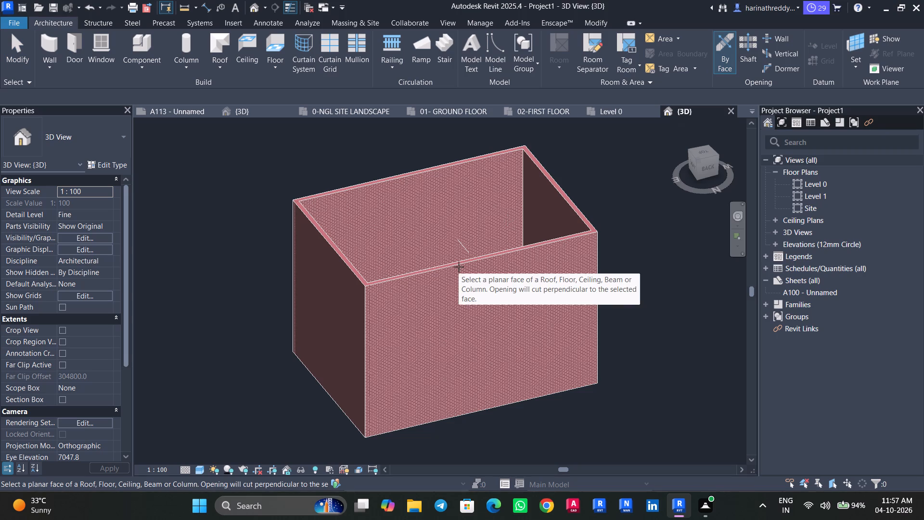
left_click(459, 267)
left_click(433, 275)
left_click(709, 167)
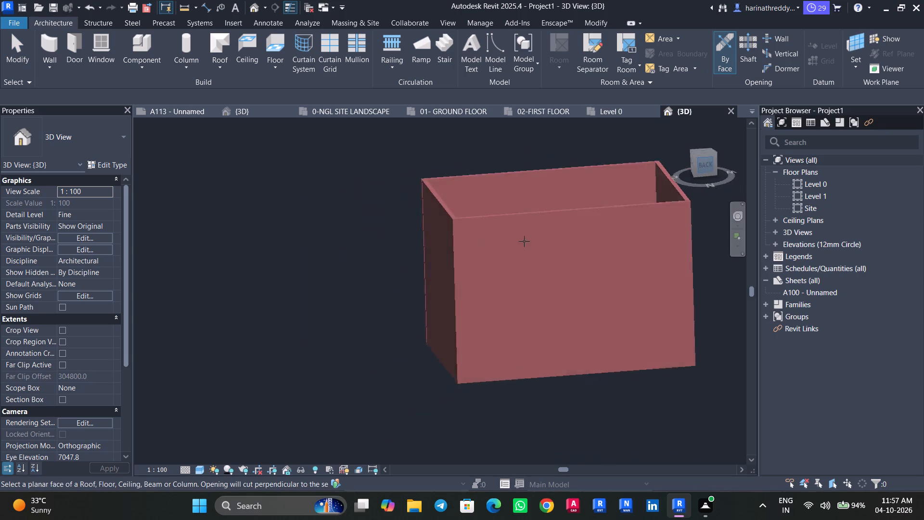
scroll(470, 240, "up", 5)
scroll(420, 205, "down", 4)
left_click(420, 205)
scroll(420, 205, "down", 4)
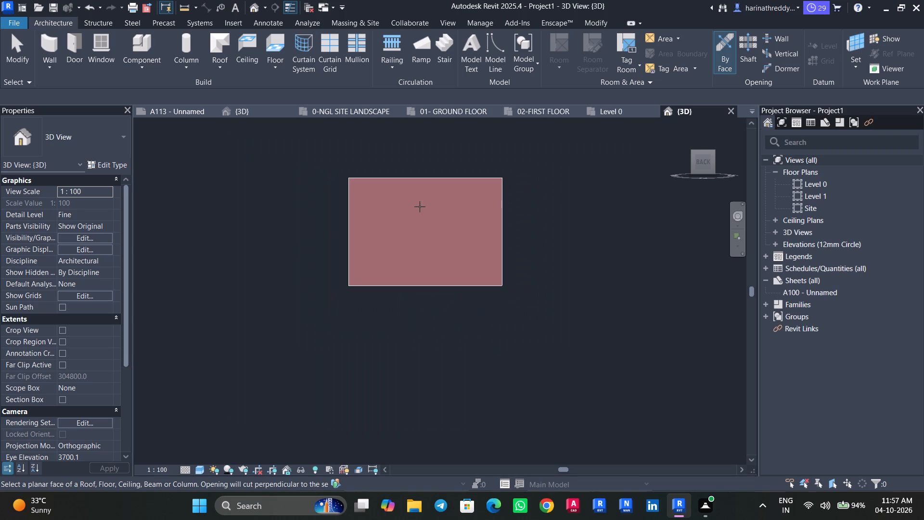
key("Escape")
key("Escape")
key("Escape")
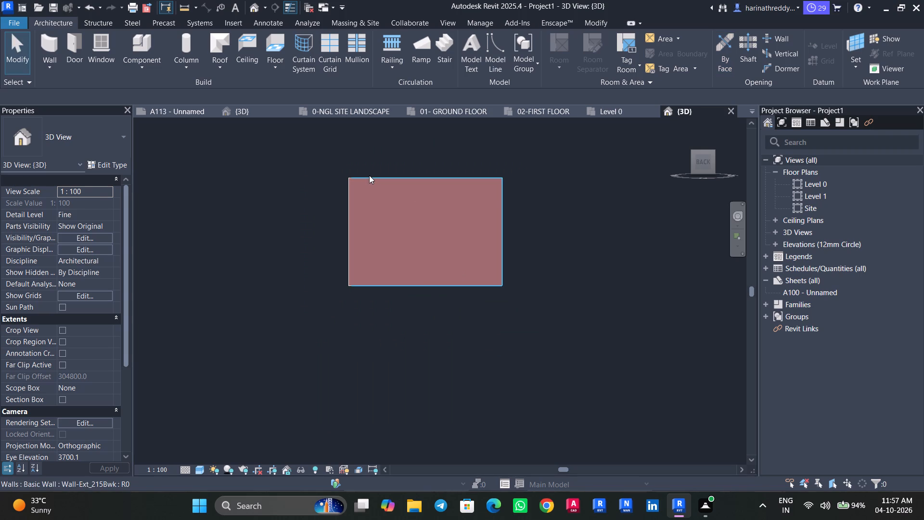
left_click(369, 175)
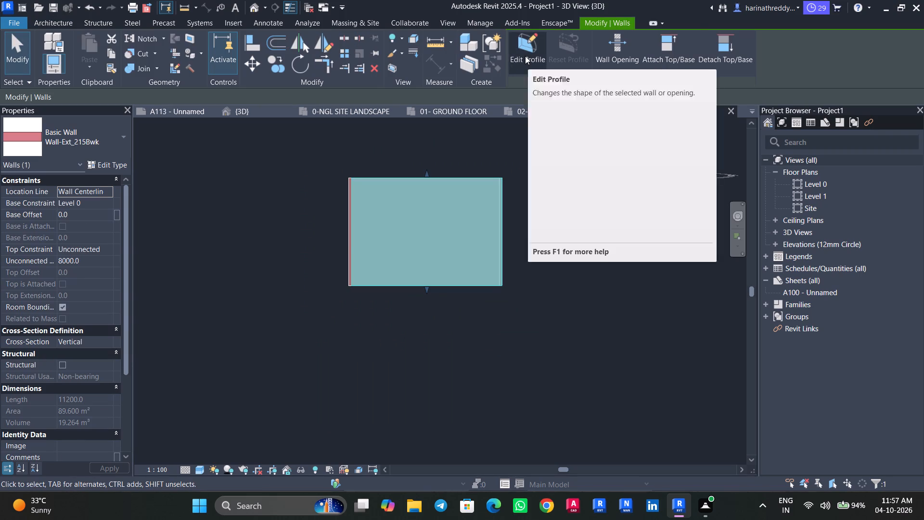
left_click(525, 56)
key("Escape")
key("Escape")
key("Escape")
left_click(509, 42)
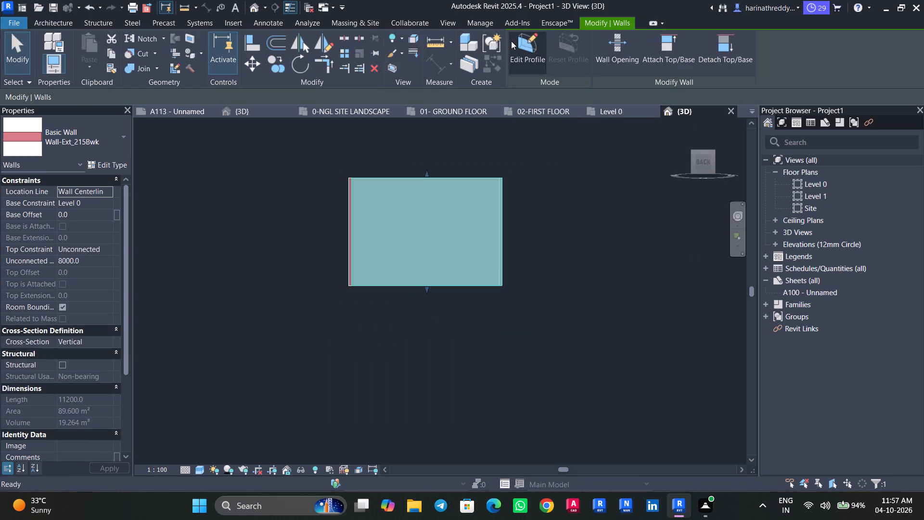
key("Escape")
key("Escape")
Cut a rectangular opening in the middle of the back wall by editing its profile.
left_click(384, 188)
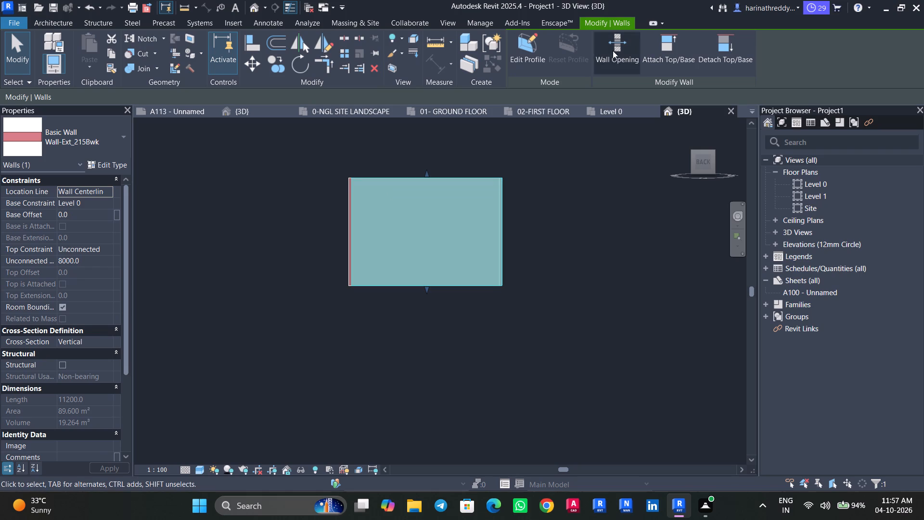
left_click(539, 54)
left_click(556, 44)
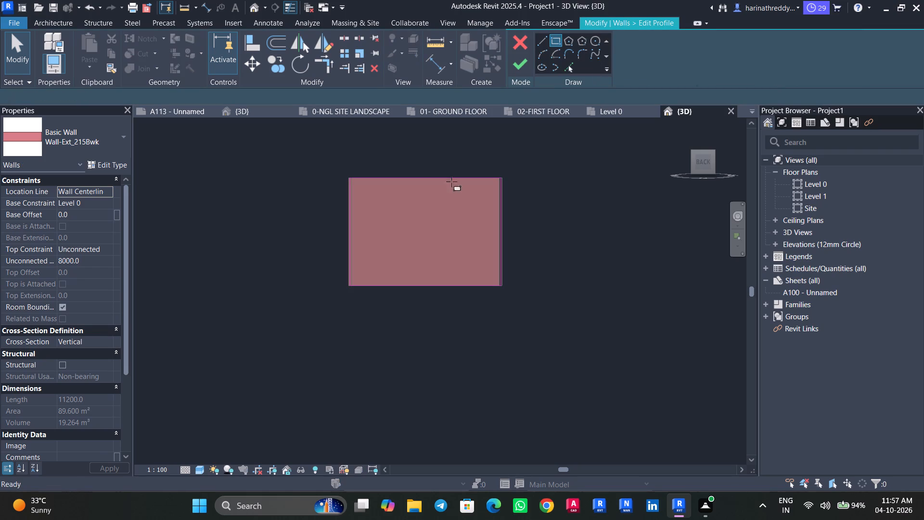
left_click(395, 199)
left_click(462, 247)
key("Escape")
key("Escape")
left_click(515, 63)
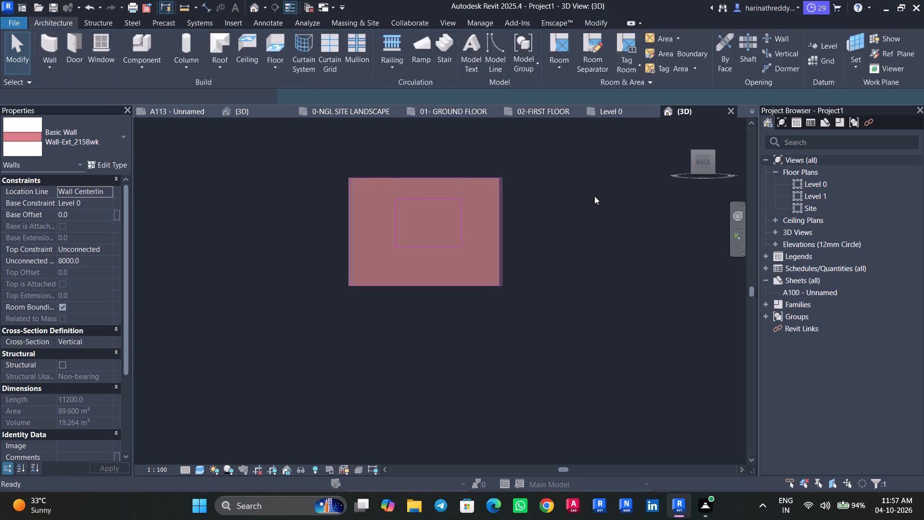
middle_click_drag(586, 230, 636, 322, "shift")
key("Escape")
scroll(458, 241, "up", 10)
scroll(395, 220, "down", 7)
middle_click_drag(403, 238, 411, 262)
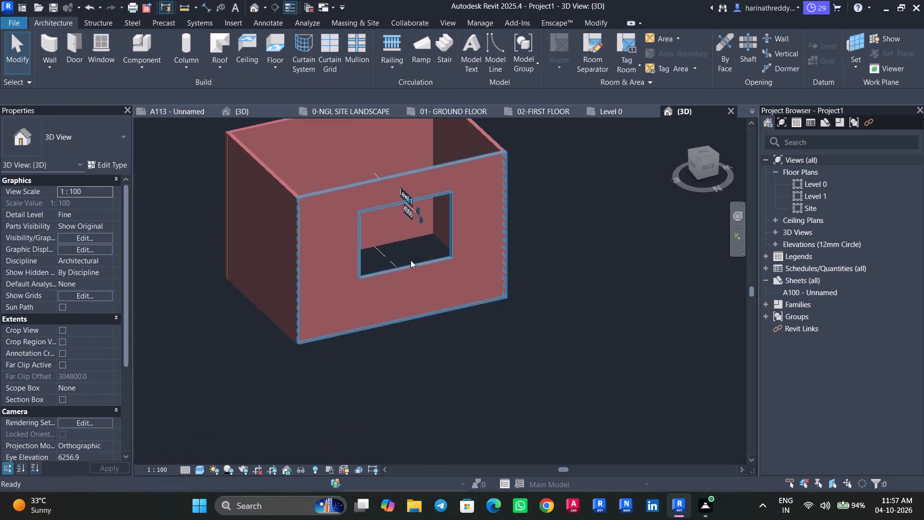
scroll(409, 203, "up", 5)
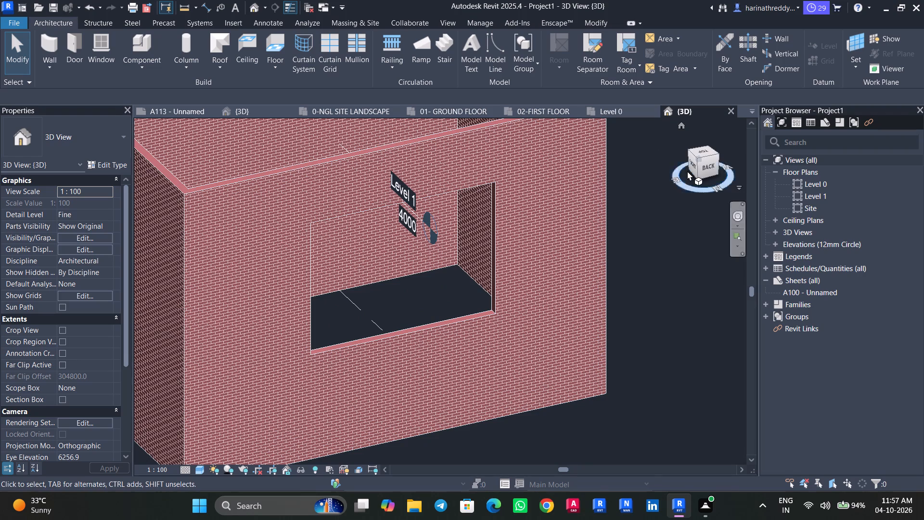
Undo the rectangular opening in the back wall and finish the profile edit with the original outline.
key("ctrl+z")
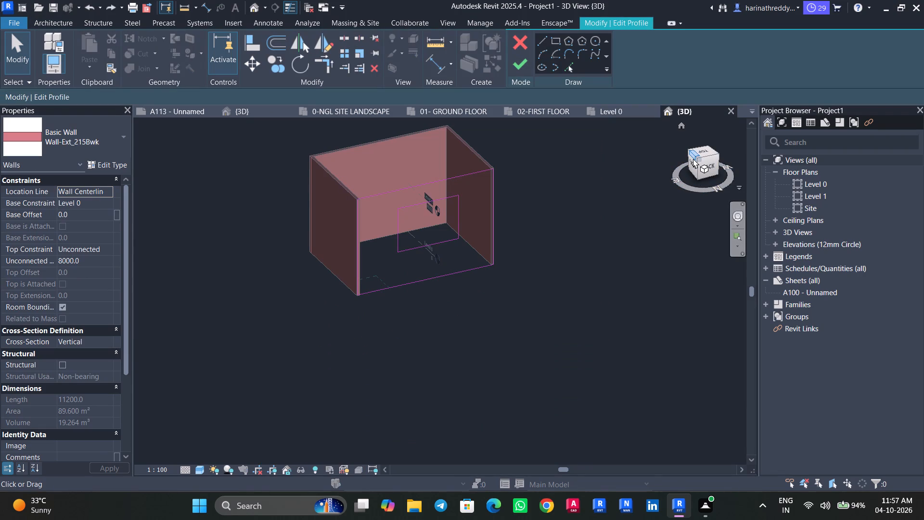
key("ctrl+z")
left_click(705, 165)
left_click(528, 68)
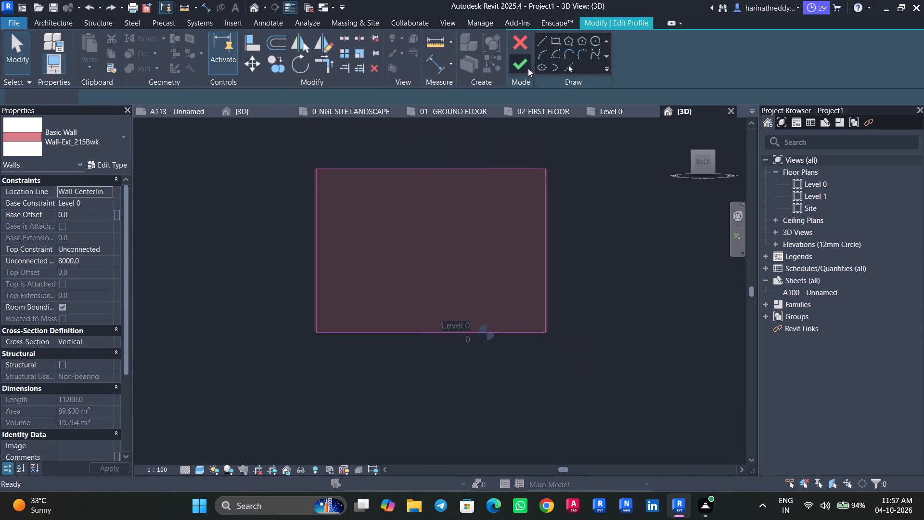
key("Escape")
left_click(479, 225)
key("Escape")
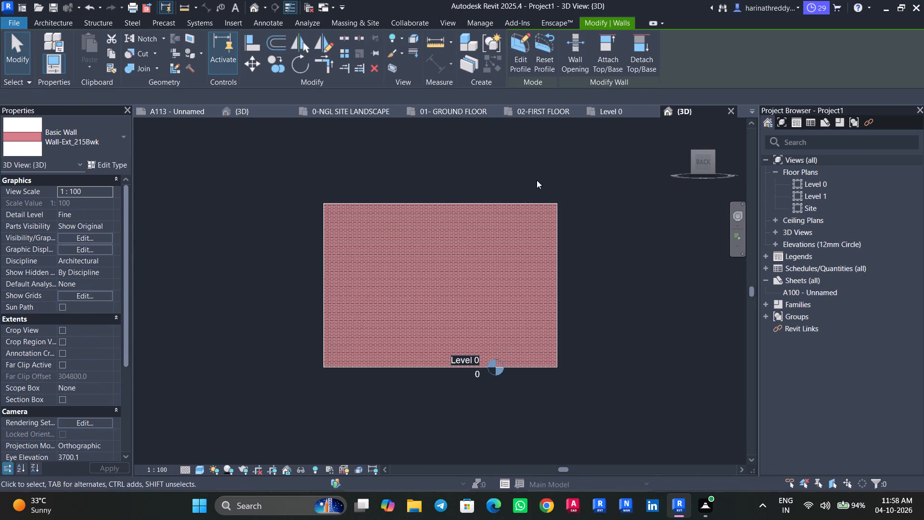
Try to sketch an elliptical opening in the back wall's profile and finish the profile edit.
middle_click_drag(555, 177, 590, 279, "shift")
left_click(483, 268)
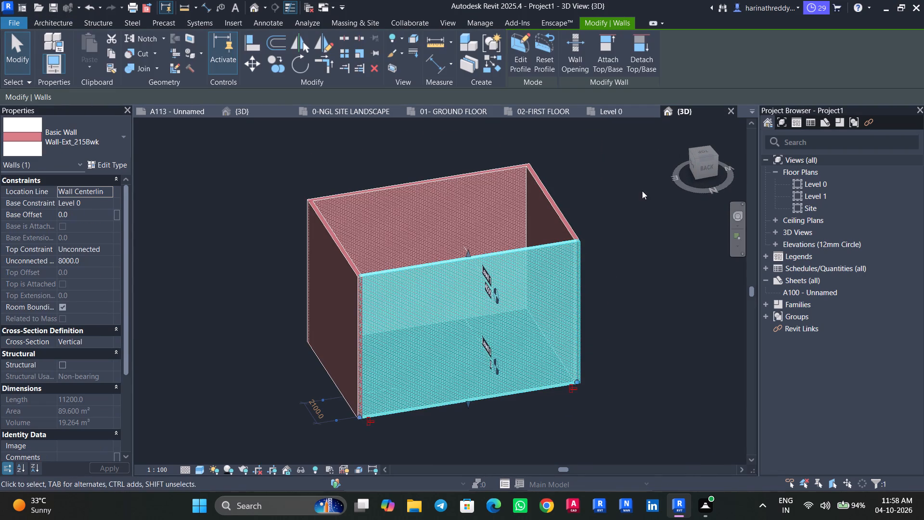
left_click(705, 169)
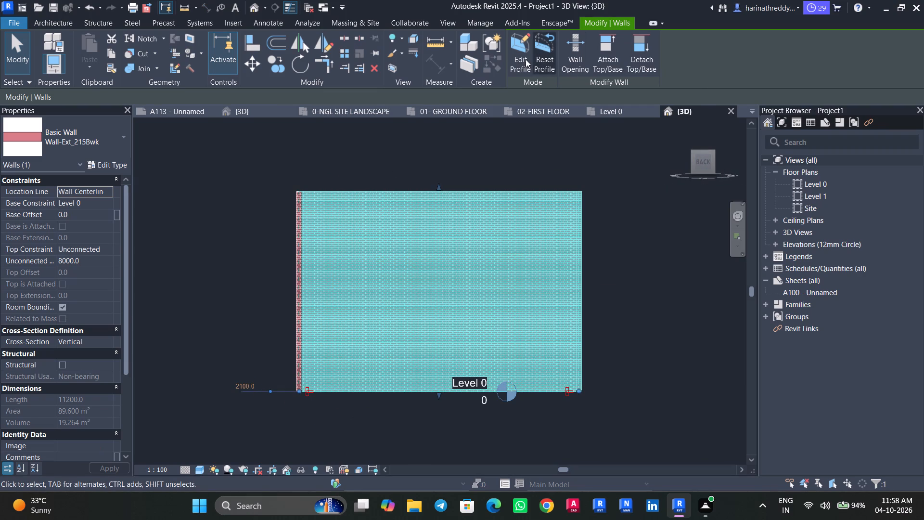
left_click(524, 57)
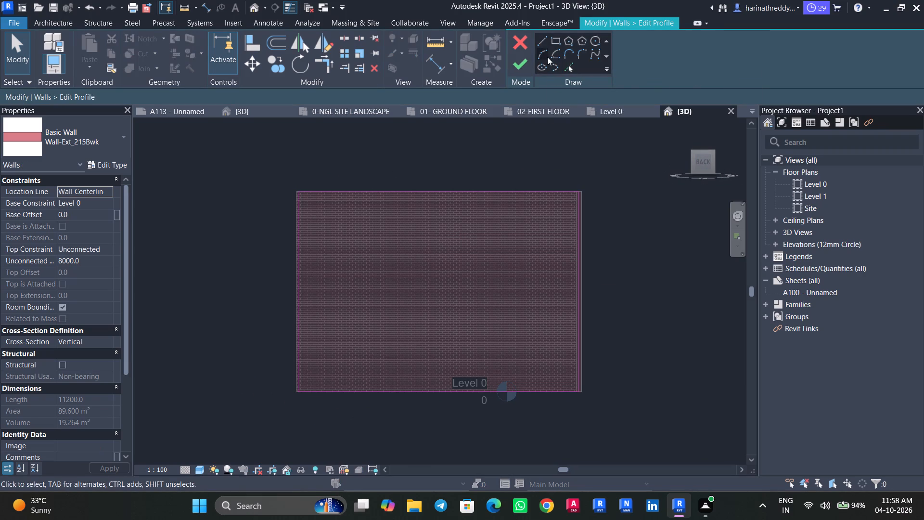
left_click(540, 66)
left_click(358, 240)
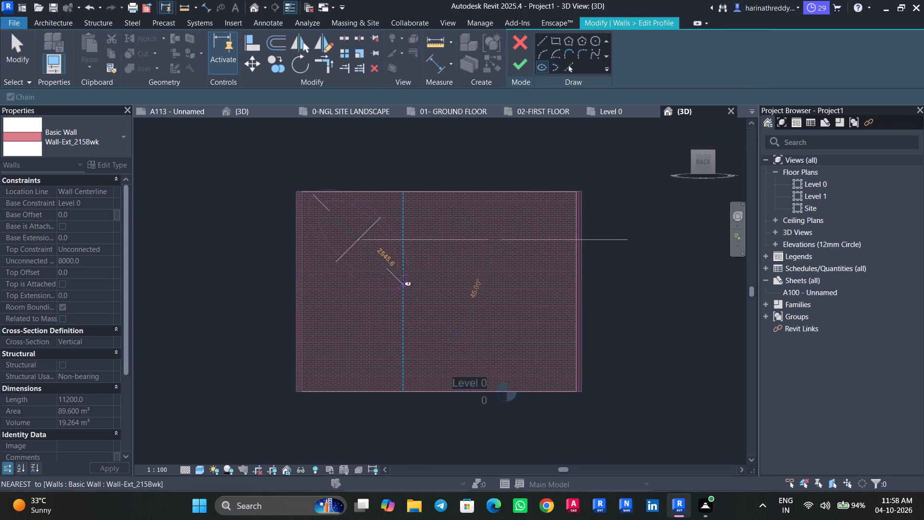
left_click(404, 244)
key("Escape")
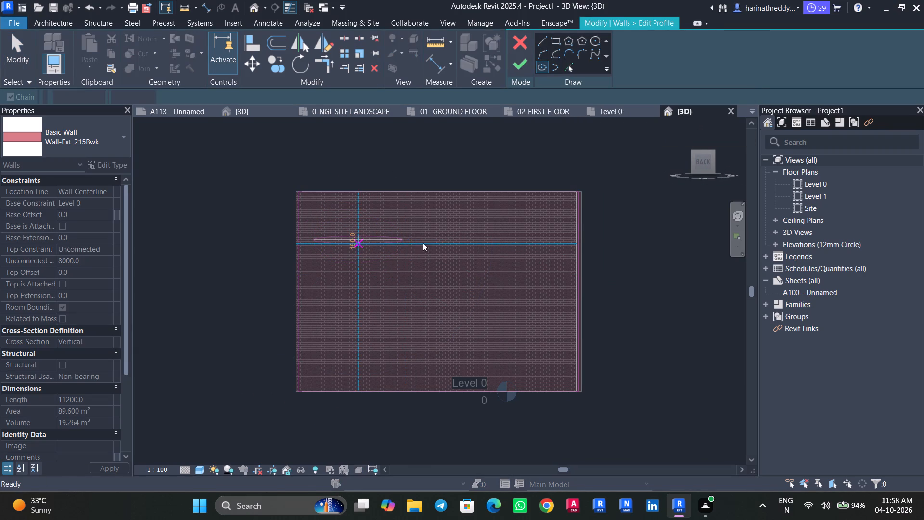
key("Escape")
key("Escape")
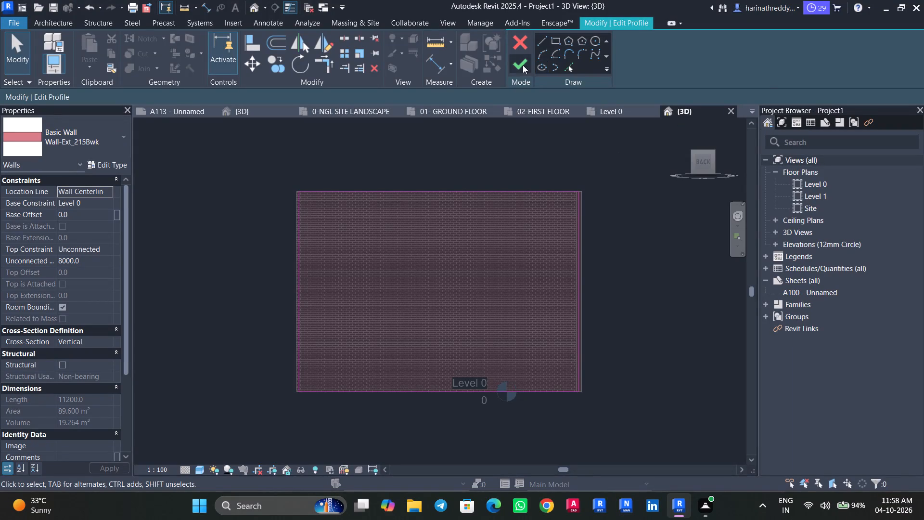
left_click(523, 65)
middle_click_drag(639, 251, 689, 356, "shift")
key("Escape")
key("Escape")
Edit the back wall's profile and sketch a seven-point, nearly closed spline about 5734 mm long inside it.
left_click(430, 259)
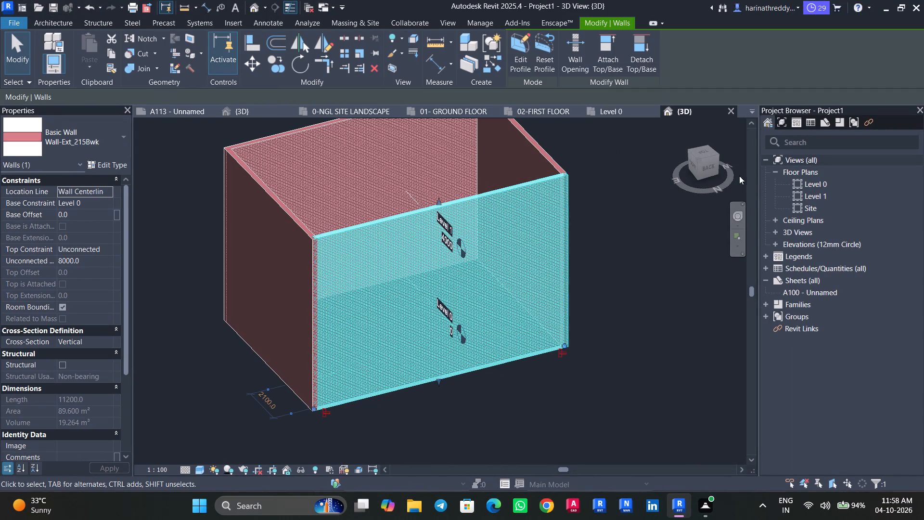
left_click(713, 168)
left_click(519, 56)
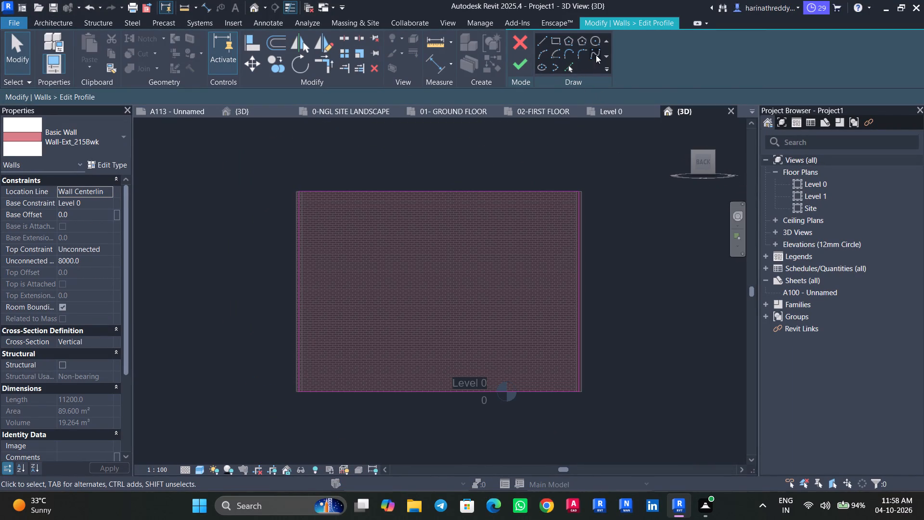
left_click(596, 55)
left_click(379, 274)
left_click(401, 242)
left_click(421, 273)
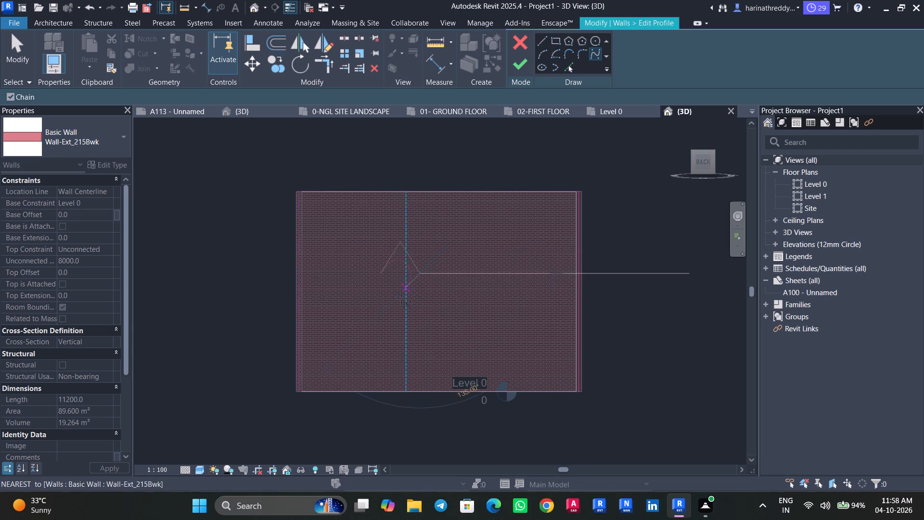
left_click(398, 299)
left_click(371, 296)
left_click(357, 280)
left_click(381, 271)
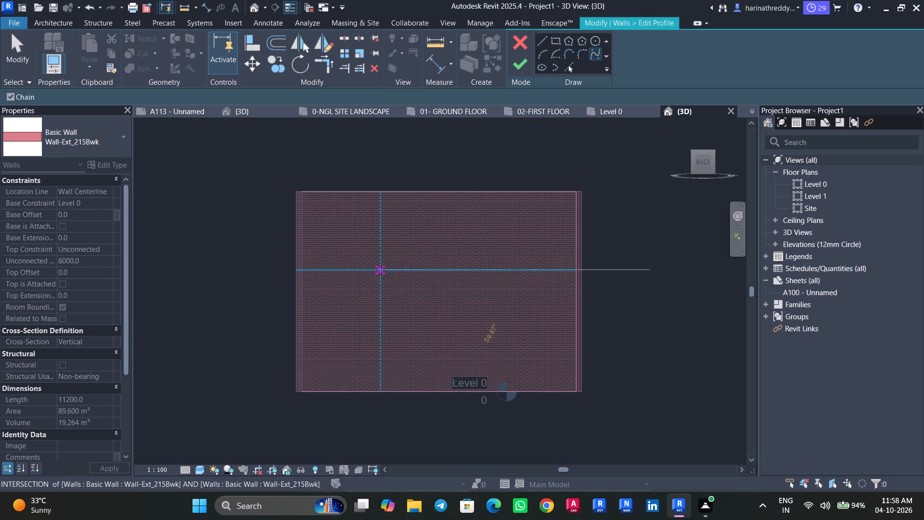
key("Escape")
scroll(383, 274, "up", 9)
key("Escape")
key("Escape")
Move the spline's end point next to its start point, reshaping the spline into a smaller loop.
left_click(370, 259)
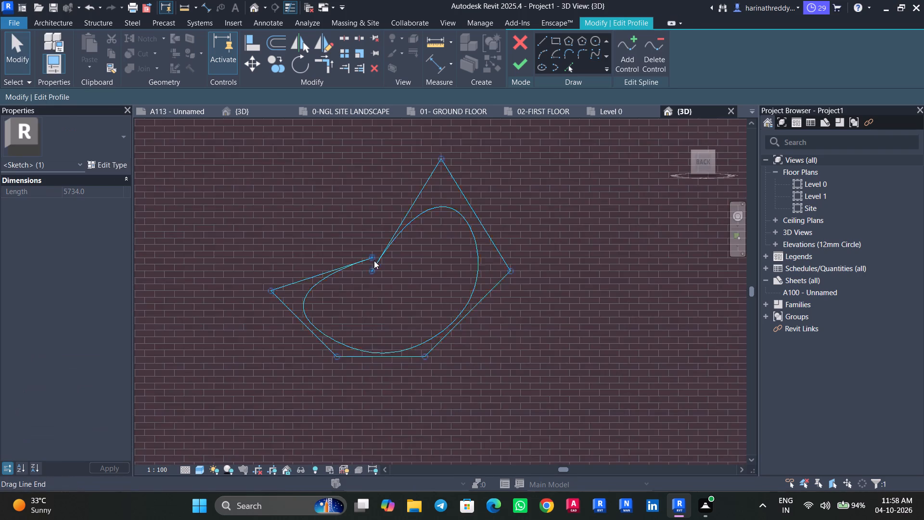
scroll(374, 260, "up", 5)
left_click_drag(372, 257, 372, 280)
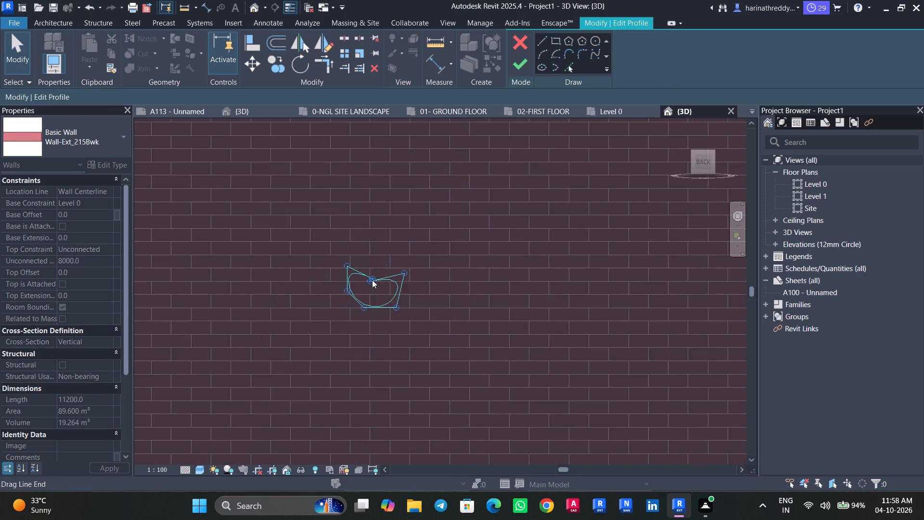
key("Escape")
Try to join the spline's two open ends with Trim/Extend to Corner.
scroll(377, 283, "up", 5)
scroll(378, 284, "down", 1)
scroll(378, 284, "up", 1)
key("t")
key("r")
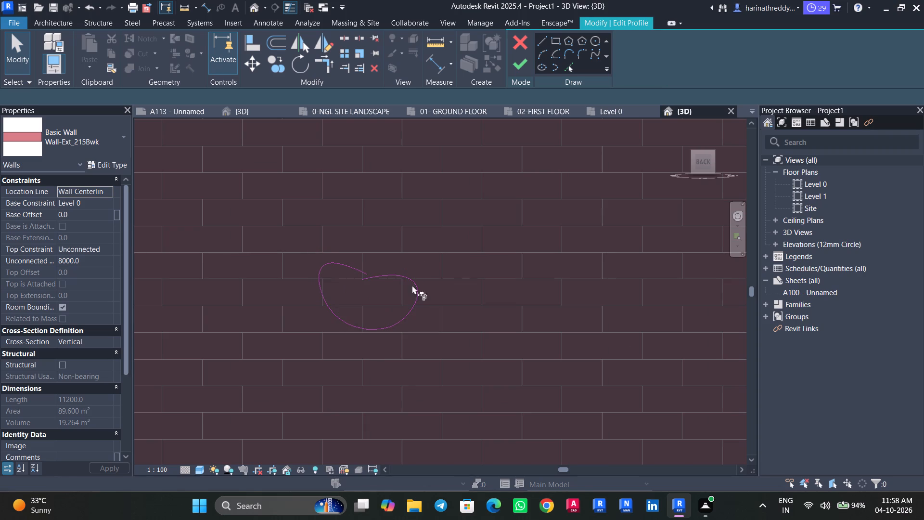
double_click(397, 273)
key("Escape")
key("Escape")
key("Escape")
Move the whole spline loop a short distance up and sideways within the back wall's profile.
left_click(377, 275)
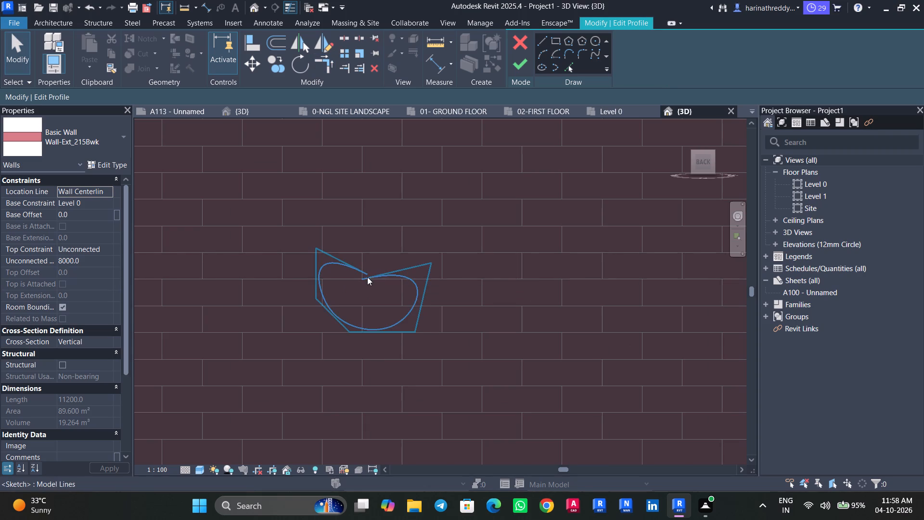
left_click_drag(367, 277, 437, 251)
key("Escape")
Close the gap between the spline's ends with a short straight line and finish the wall profile.
left_click(541, 38)
scroll(459, 258, "up", 2)
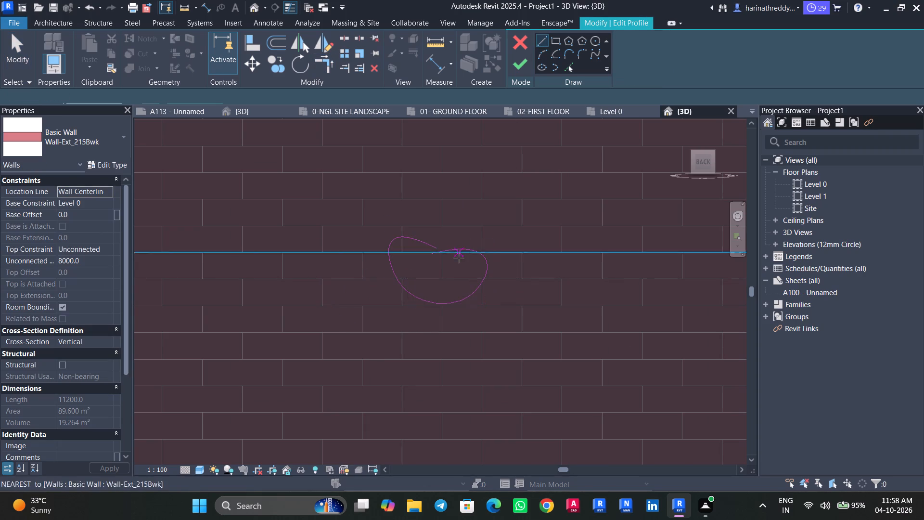
scroll(459, 258, "up", 7)
left_click(401, 237)
left_click(423, 220)
key("Escape")
key("Escape")
scroll(425, 269, "down", 4)
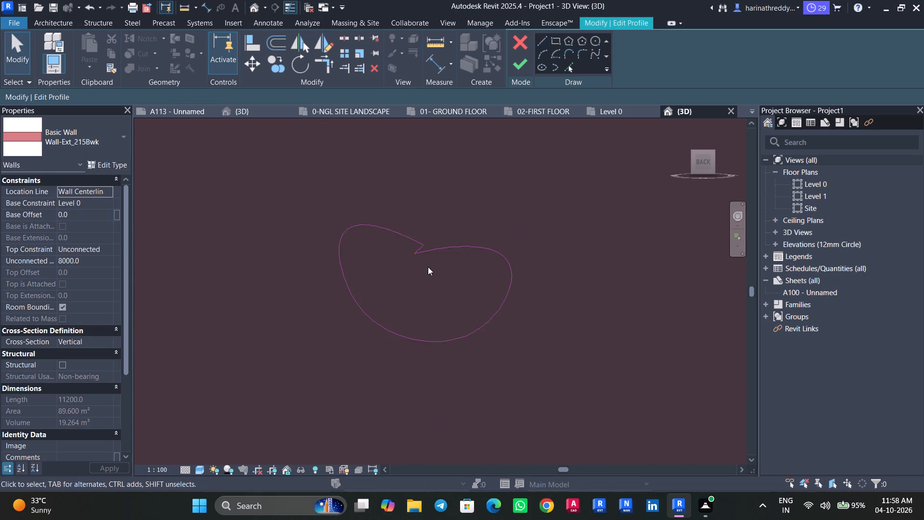
scroll(428, 267, "down", 7)
left_click(520, 67)
scroll(551, 247, "down", 3)
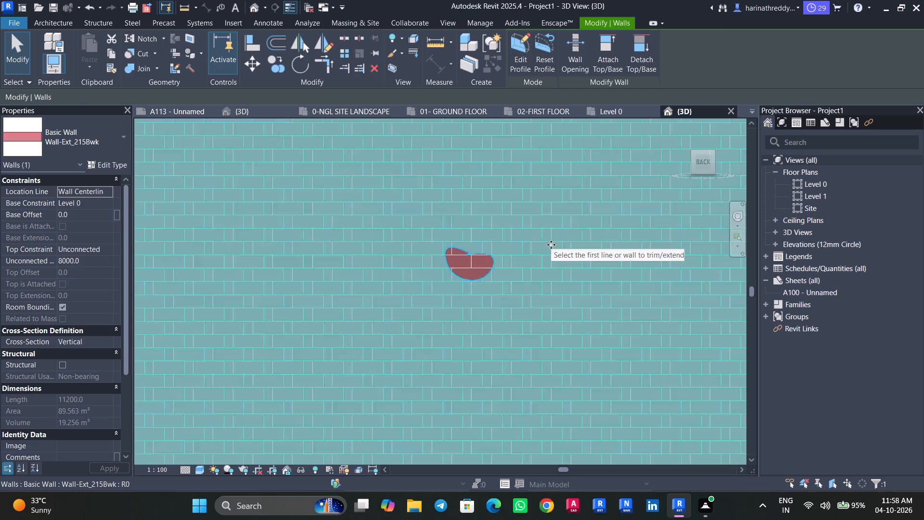
key("Escape")
key("Escape")
Examine the spline-shaped opening in the back wall from an angled 3D view.
middle_click_drag(535, 293, 605, 398, "shift")
scroll(524, 408, "up", 13)
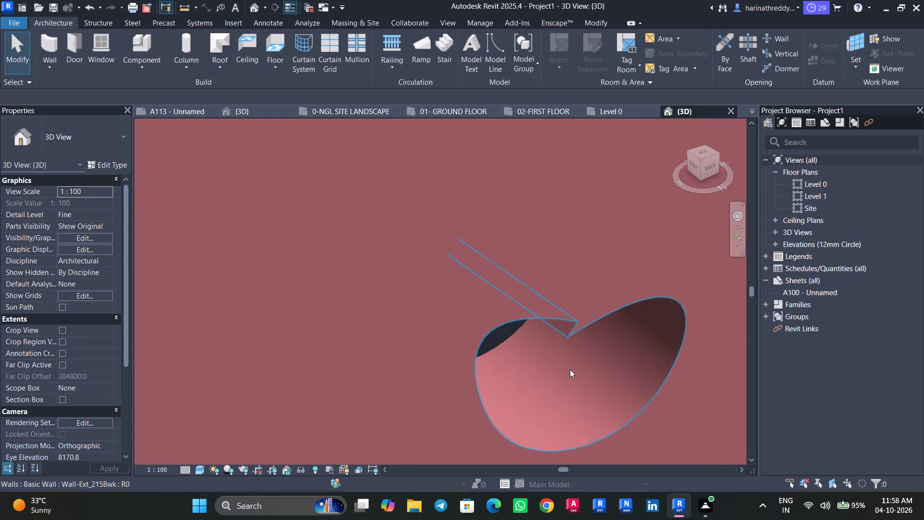
scroll(570, 369, "up", 2)
scroll(569, 354, "down", 20)
scroll(569, 354, "down", 6)
left_click(584, 347)
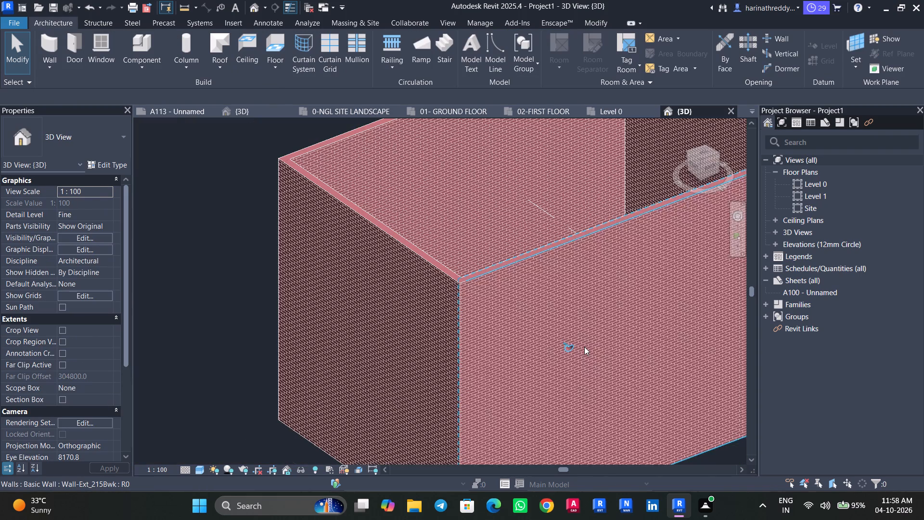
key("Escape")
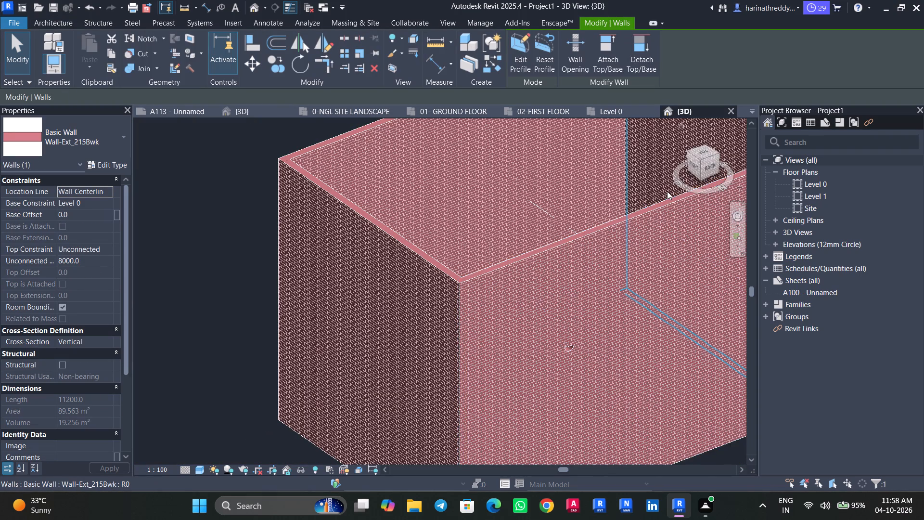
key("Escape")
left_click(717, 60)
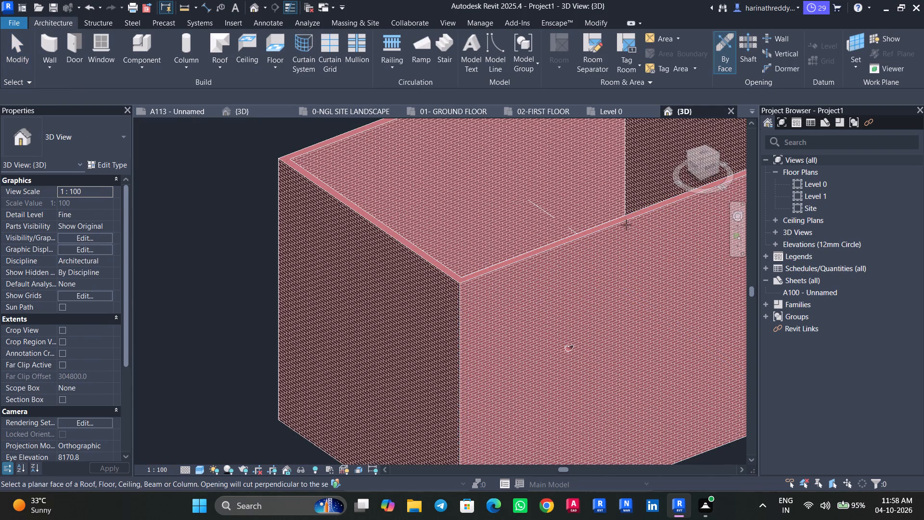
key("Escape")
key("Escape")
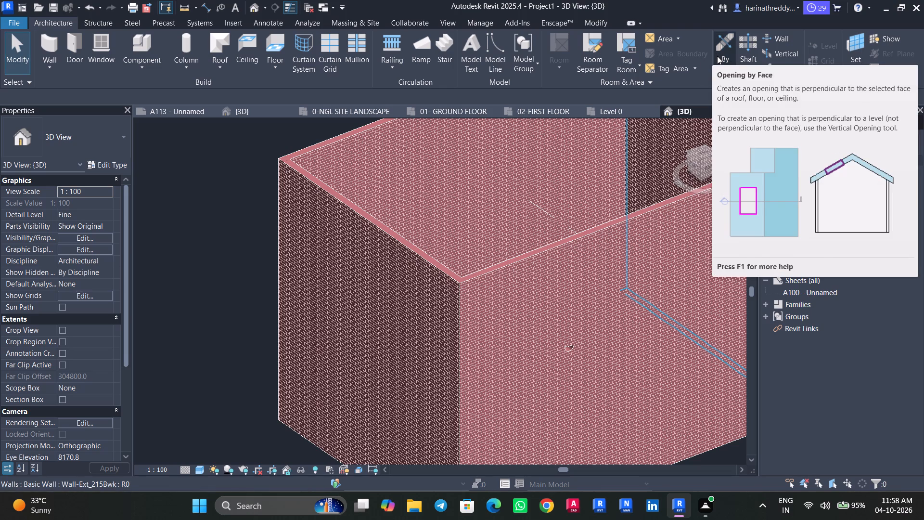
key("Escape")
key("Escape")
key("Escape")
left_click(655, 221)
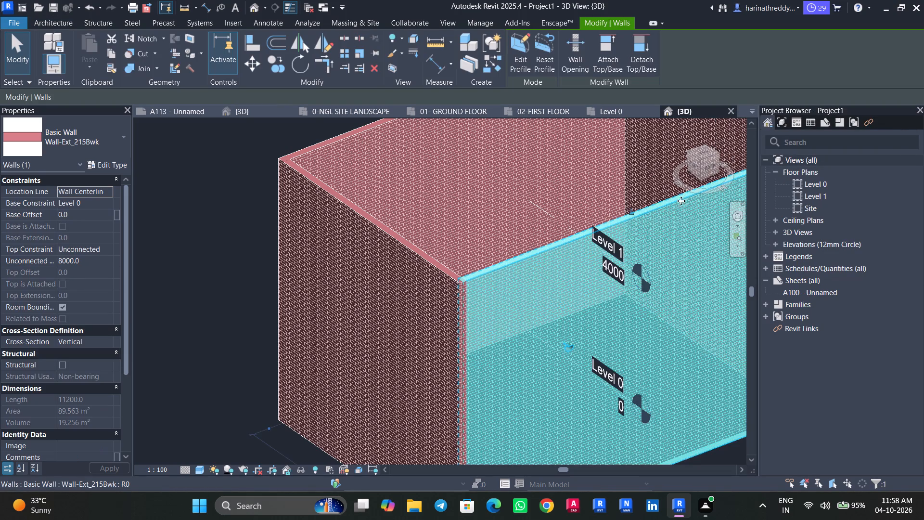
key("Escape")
Cut a roughly square wall opening in the upper middle of the back wall, just above and beside the small spline-shaped opening.
left_click(712, 166)
left_click(770, 42)
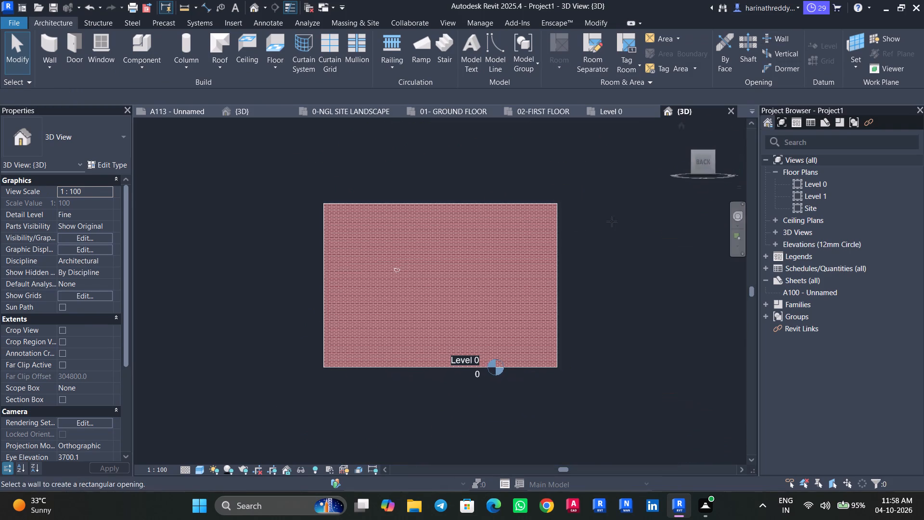
left_click(420, 231)
left_click_drag(418, 232, 450, 264)
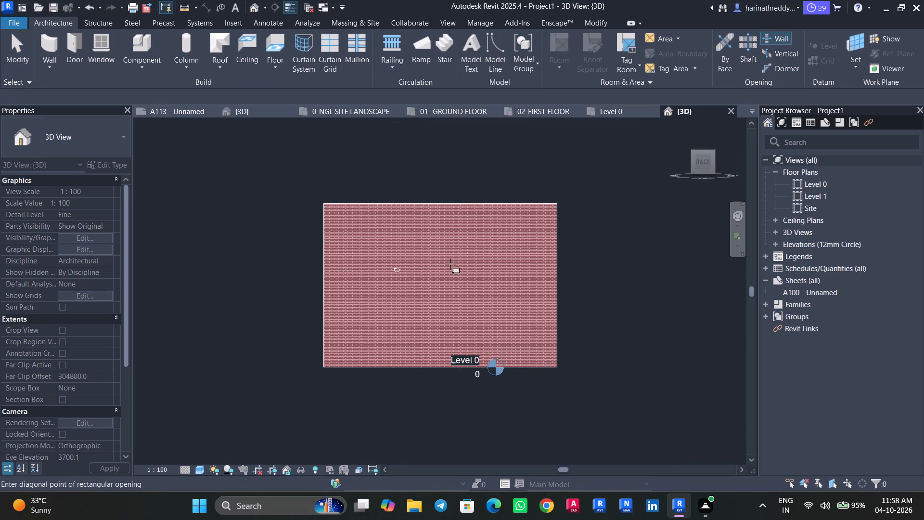
left_click_drag(450, 264, 455, 268)
key("Escape")
middle_click_drag(501, 305, 554, 381, "shift")
scroll(452, 291, "up", 1)
scroll(454, 291, "down", 1)
scroll(456, 293, "up", 5)
scroll(470, 297, "down", 1)
scroll(470, 297, "up", 2)
key("Escape")
key("Escape")
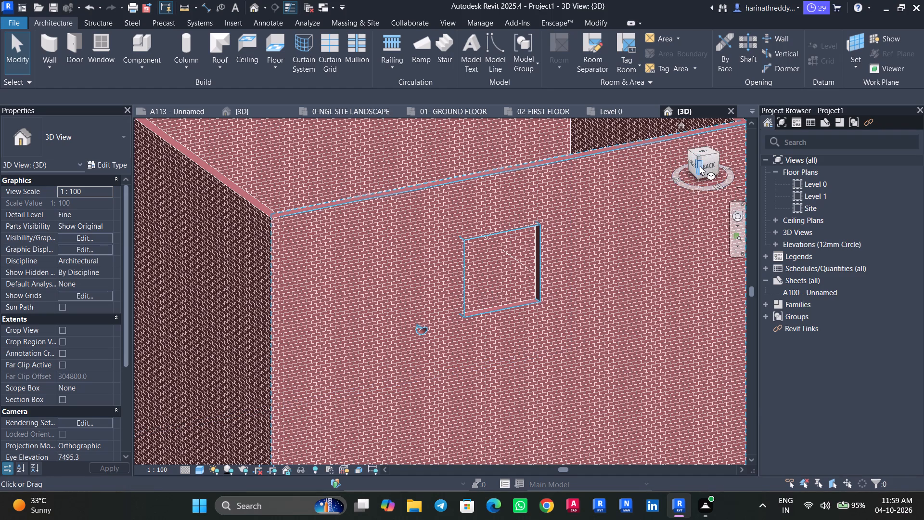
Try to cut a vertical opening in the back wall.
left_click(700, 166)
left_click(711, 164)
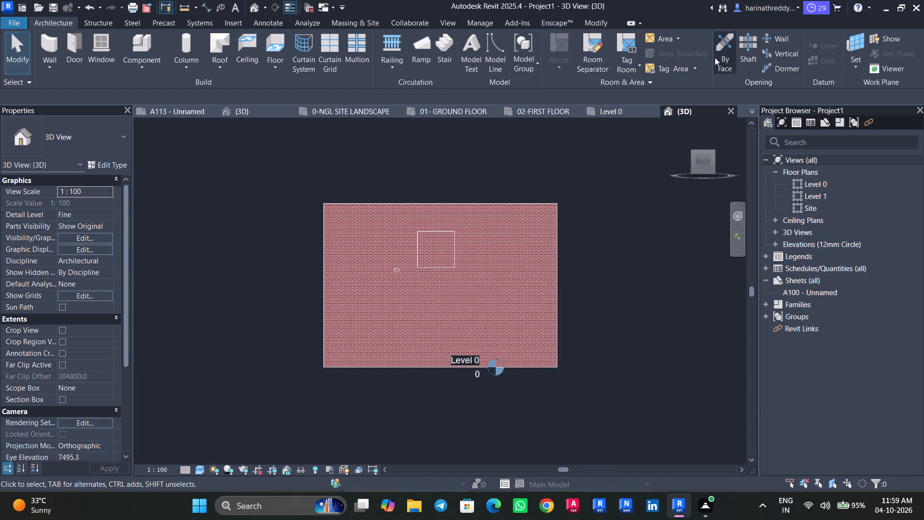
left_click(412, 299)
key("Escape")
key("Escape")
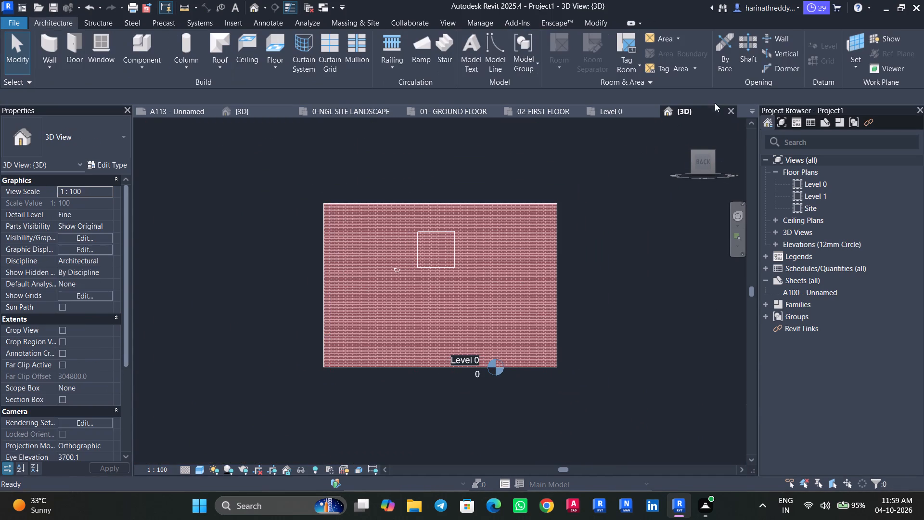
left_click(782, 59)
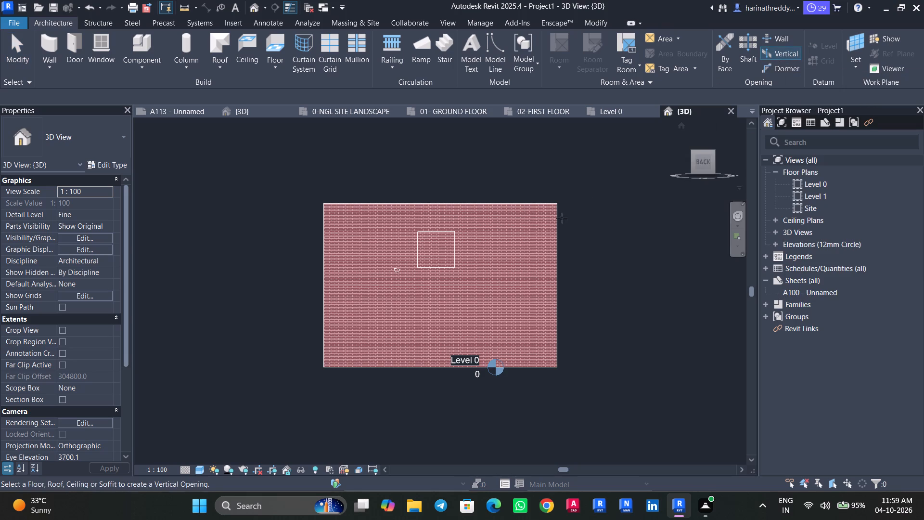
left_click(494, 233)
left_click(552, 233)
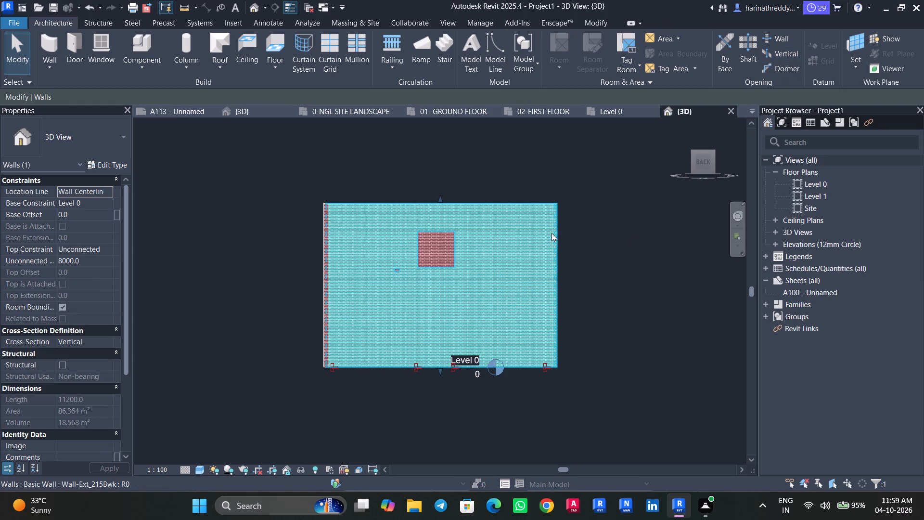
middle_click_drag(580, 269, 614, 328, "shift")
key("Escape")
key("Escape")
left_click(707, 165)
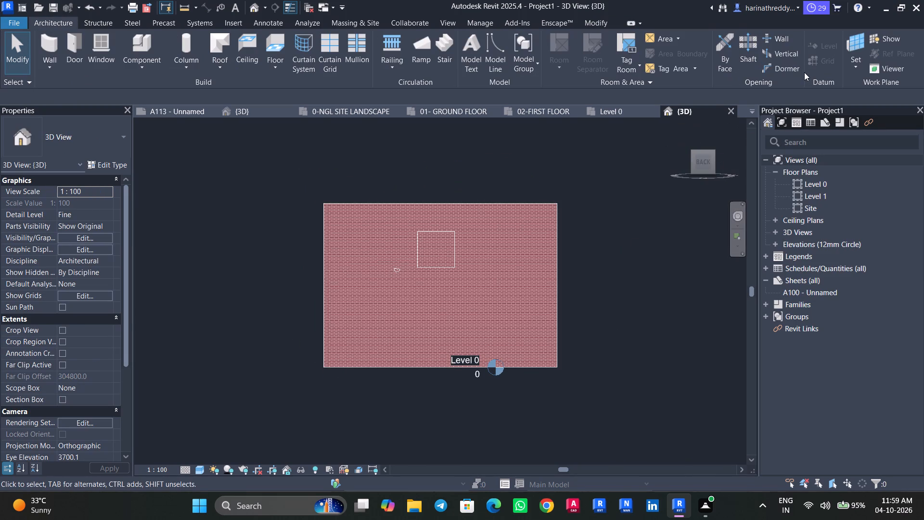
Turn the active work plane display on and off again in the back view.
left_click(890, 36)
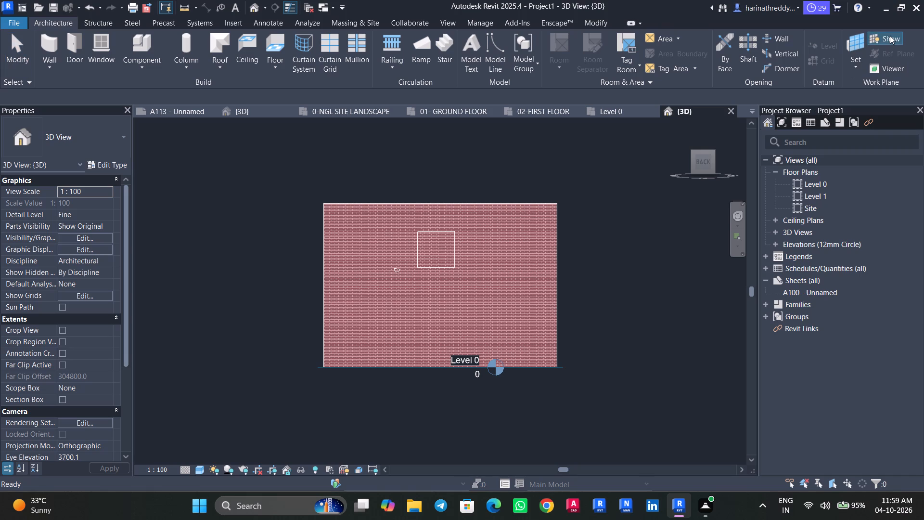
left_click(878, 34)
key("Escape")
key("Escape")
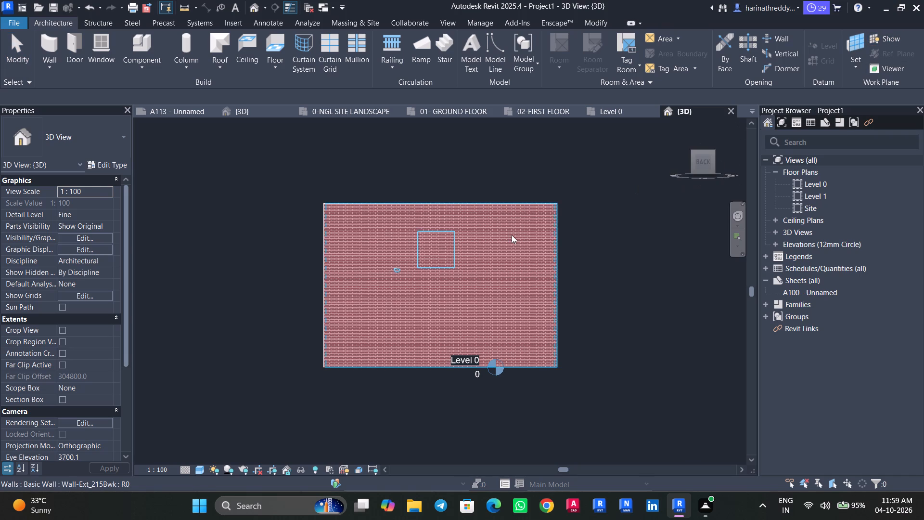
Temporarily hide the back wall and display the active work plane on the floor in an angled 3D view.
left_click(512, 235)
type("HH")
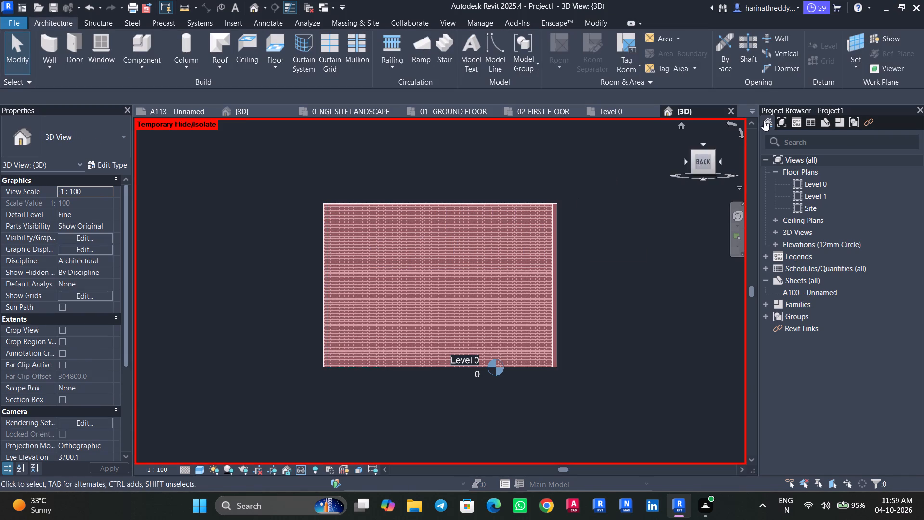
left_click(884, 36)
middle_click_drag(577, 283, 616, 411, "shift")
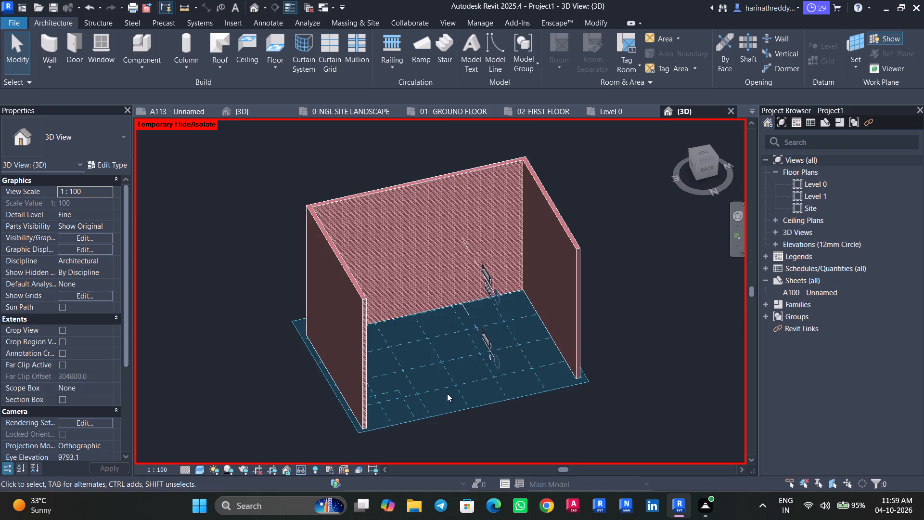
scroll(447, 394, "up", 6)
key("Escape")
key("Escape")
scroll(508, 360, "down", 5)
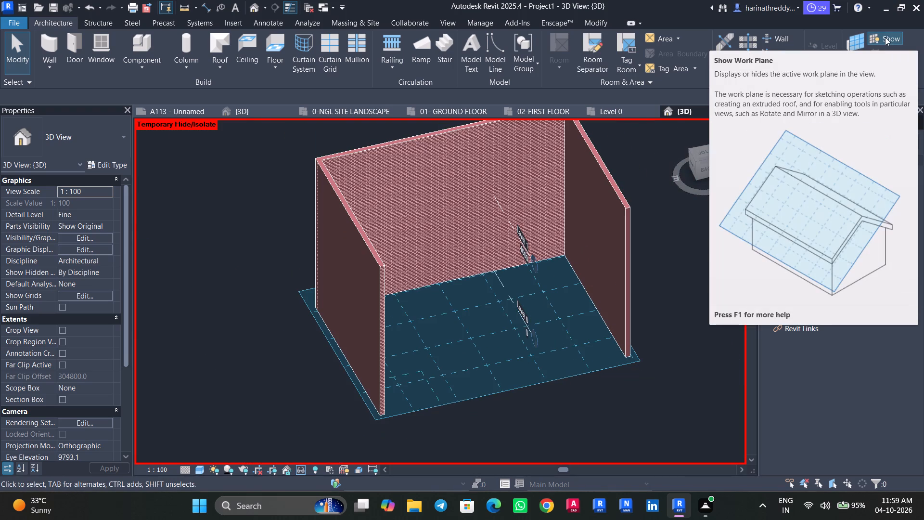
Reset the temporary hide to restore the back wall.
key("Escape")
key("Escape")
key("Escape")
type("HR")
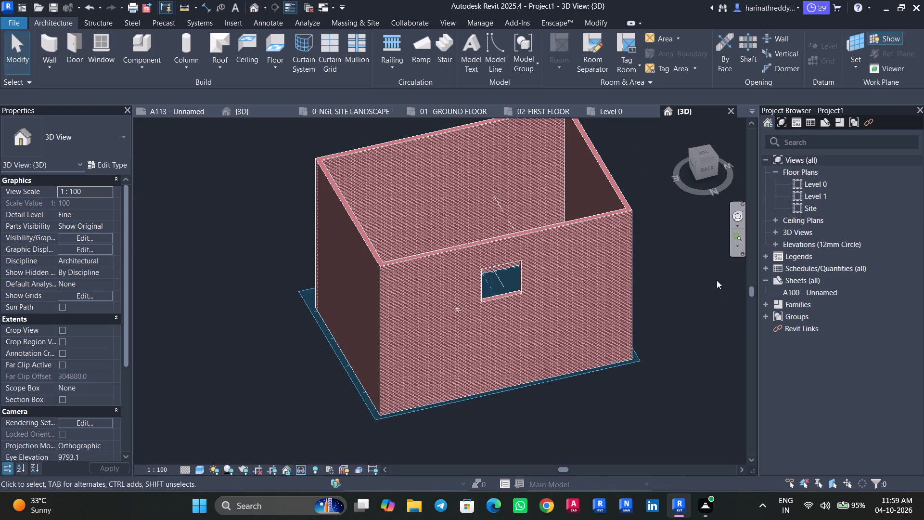
Examine the walls and the active work plane's grid in the Workplane Viewer and close the viewer.
left_click(882, 72)
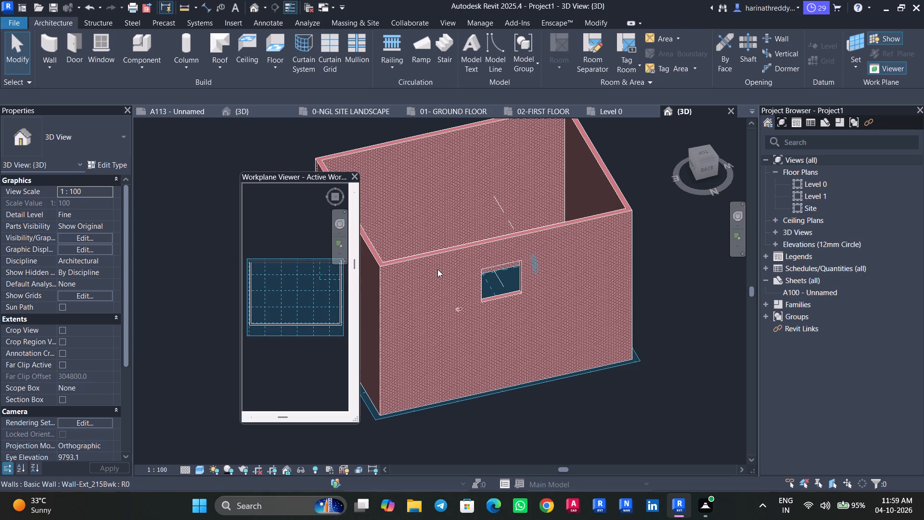
scroll(293, 296, "up", 4)
scroll(293, 295, "down", 5)
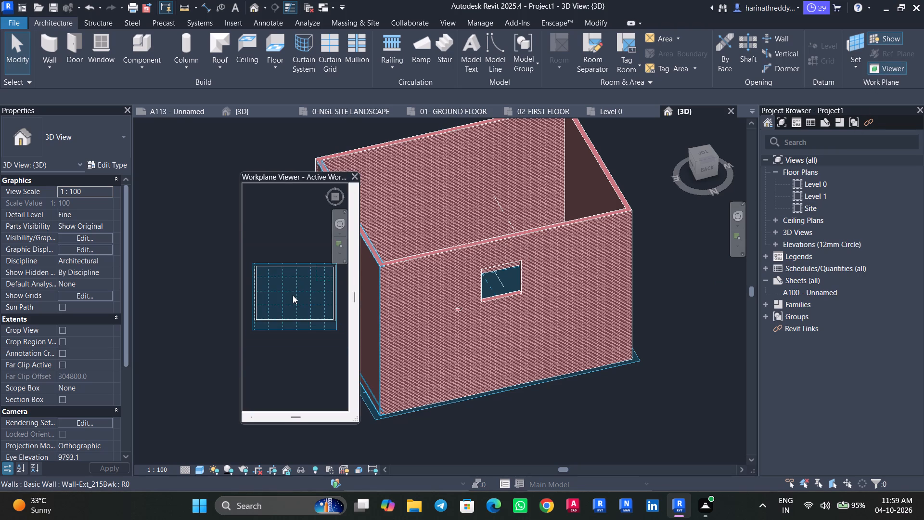
scroll(246, 289, "up", 7)
middle_click_drag(256, 298, 241, 322)
scroll(282, 308, "down", 2)
middle_click_drag(291, 304, 273, 308)
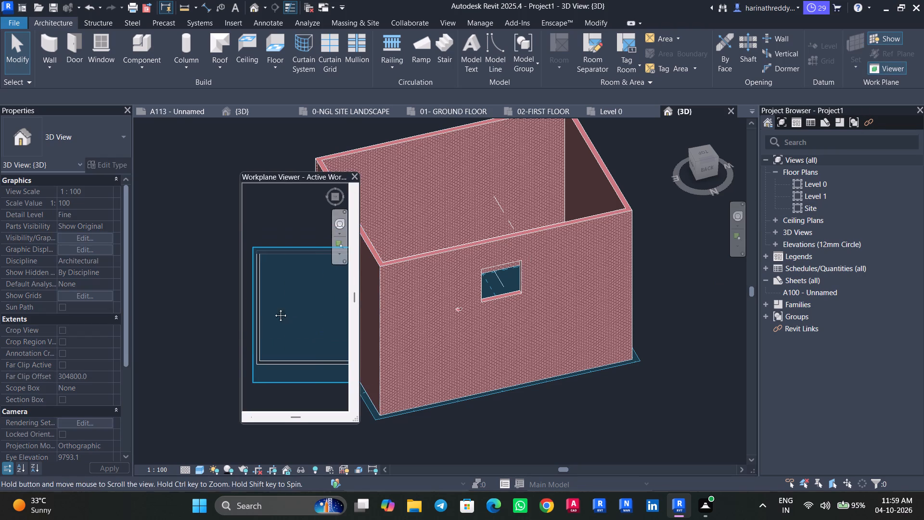
middle_click_drag(273, 308, 220, 312)
middle_click_drag(324, 315, 260, 324)
scroll(272, 280, "up", 3)
scroll(272, 280, "down", 2)
key("Escape")
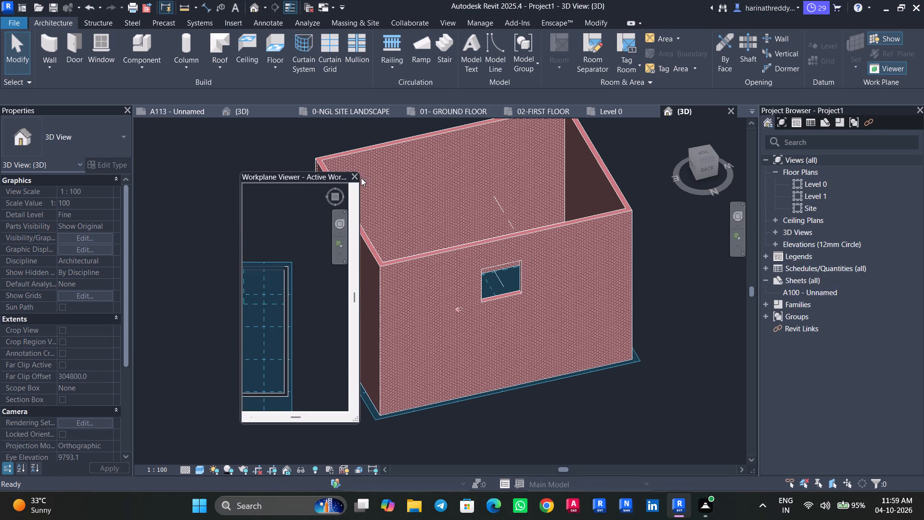
left_click(356, 177)
key("Escape")
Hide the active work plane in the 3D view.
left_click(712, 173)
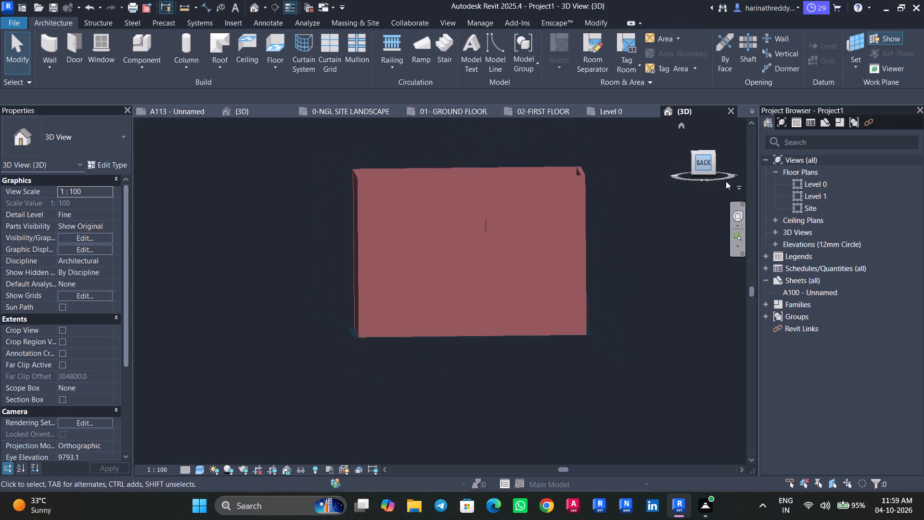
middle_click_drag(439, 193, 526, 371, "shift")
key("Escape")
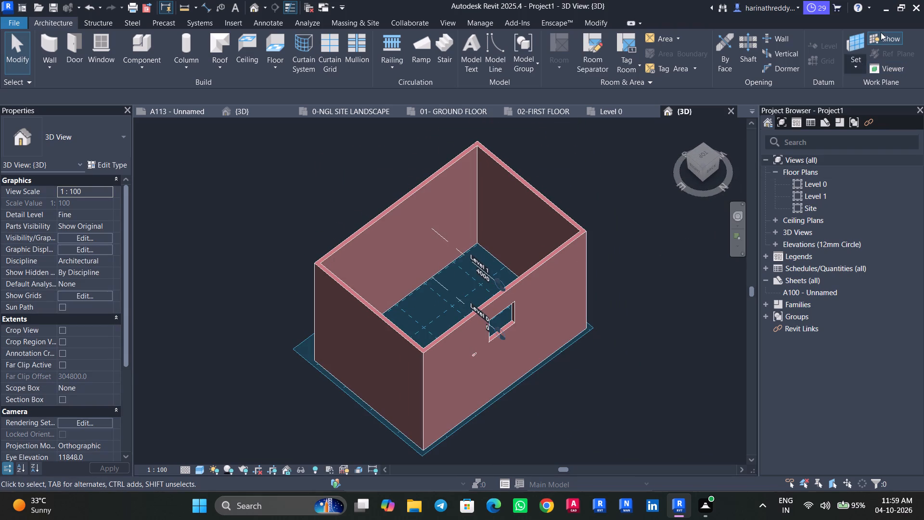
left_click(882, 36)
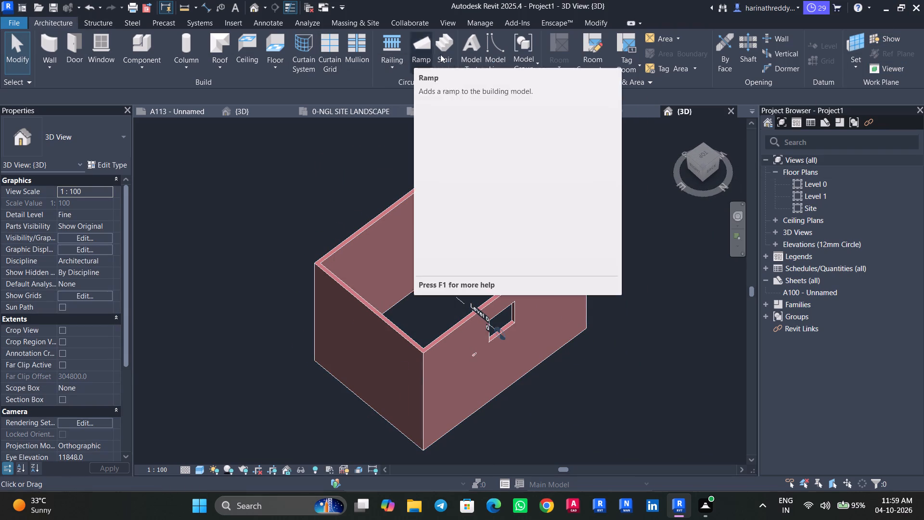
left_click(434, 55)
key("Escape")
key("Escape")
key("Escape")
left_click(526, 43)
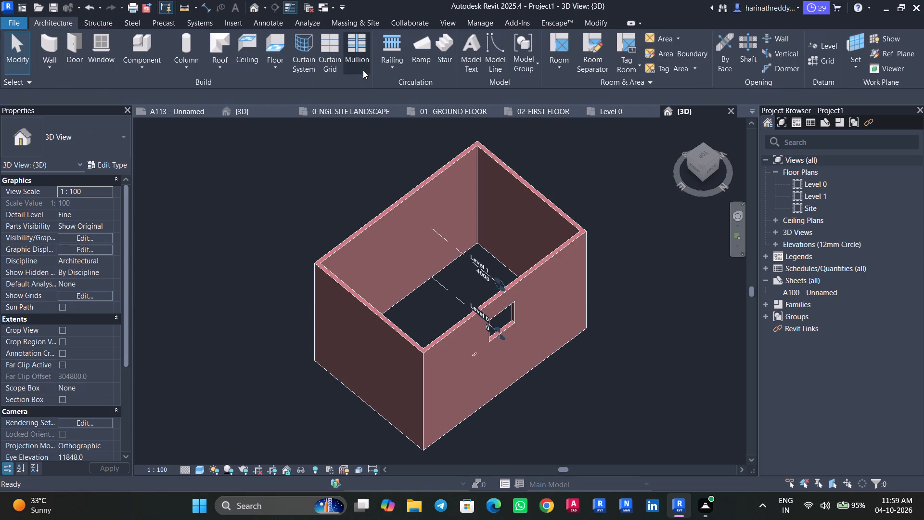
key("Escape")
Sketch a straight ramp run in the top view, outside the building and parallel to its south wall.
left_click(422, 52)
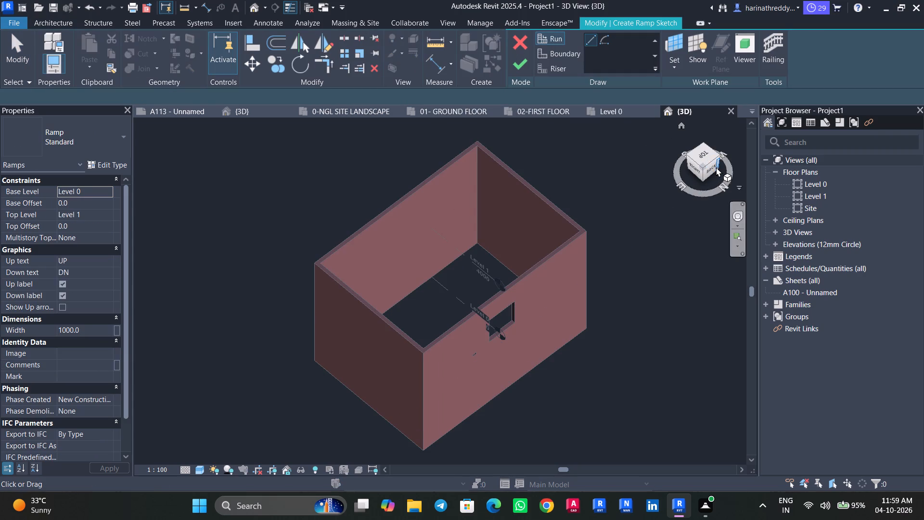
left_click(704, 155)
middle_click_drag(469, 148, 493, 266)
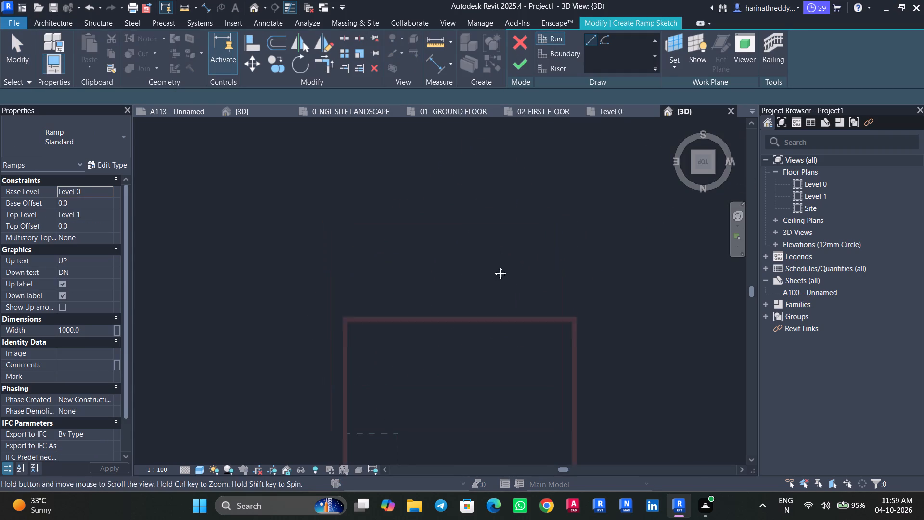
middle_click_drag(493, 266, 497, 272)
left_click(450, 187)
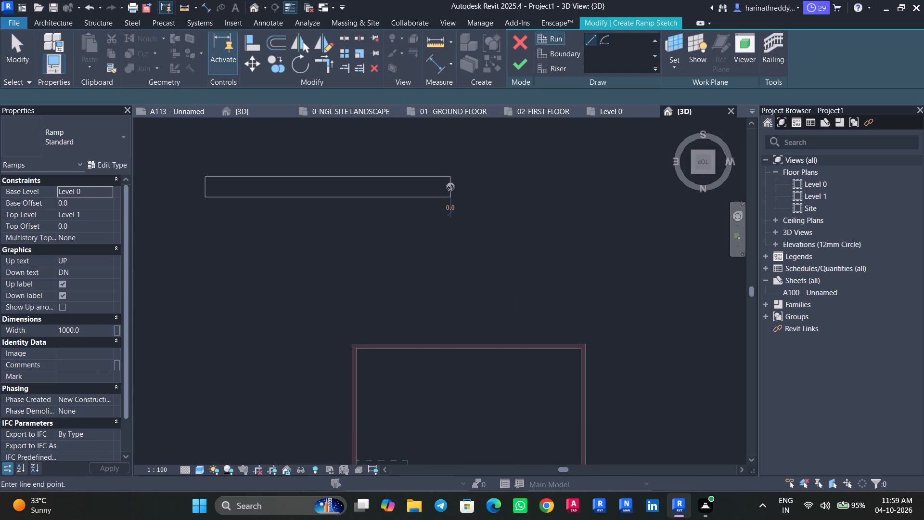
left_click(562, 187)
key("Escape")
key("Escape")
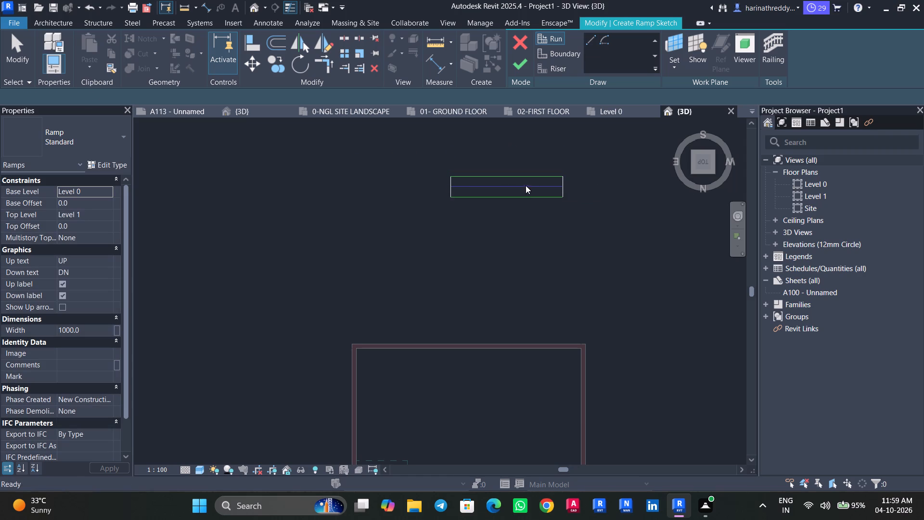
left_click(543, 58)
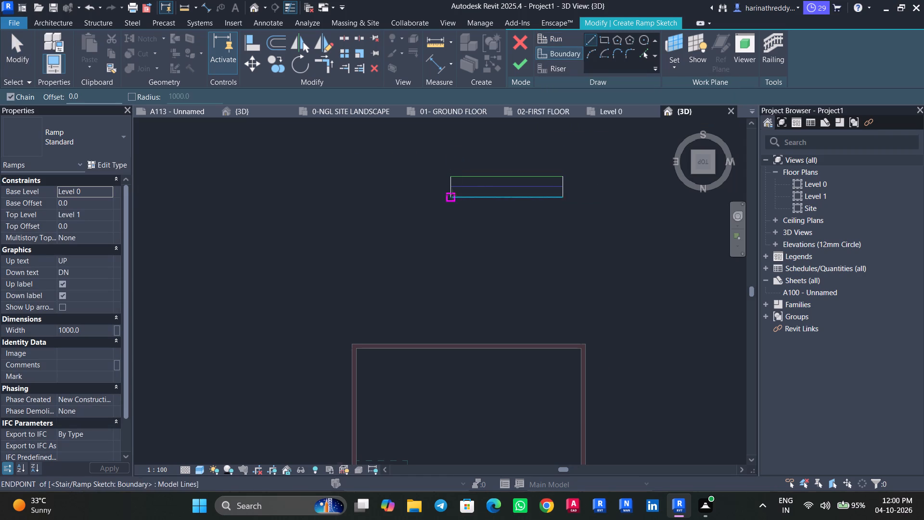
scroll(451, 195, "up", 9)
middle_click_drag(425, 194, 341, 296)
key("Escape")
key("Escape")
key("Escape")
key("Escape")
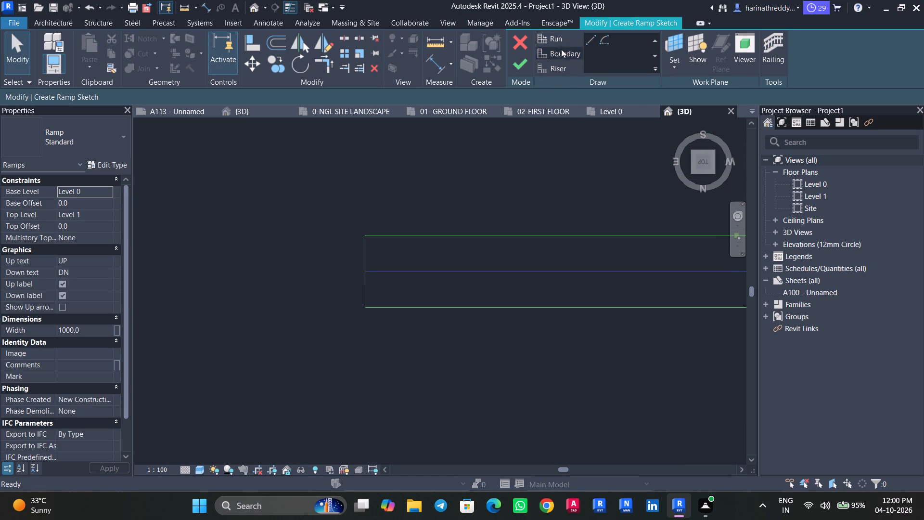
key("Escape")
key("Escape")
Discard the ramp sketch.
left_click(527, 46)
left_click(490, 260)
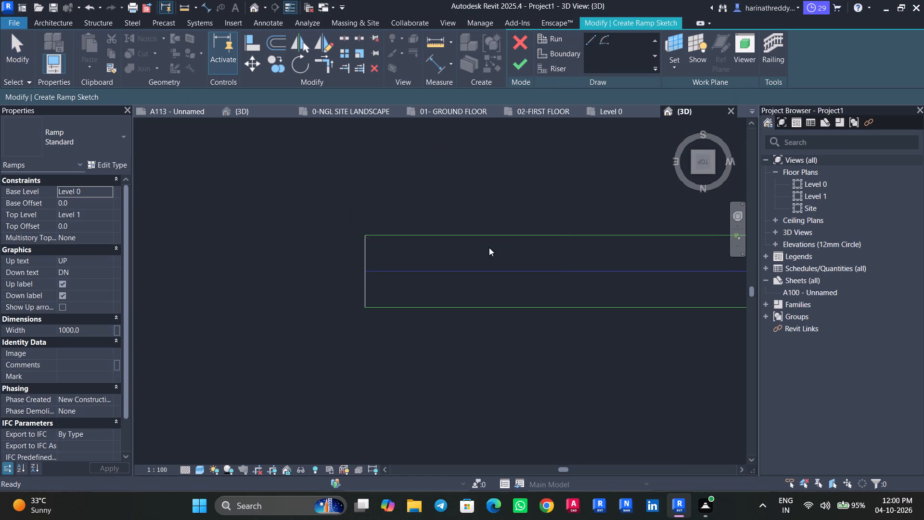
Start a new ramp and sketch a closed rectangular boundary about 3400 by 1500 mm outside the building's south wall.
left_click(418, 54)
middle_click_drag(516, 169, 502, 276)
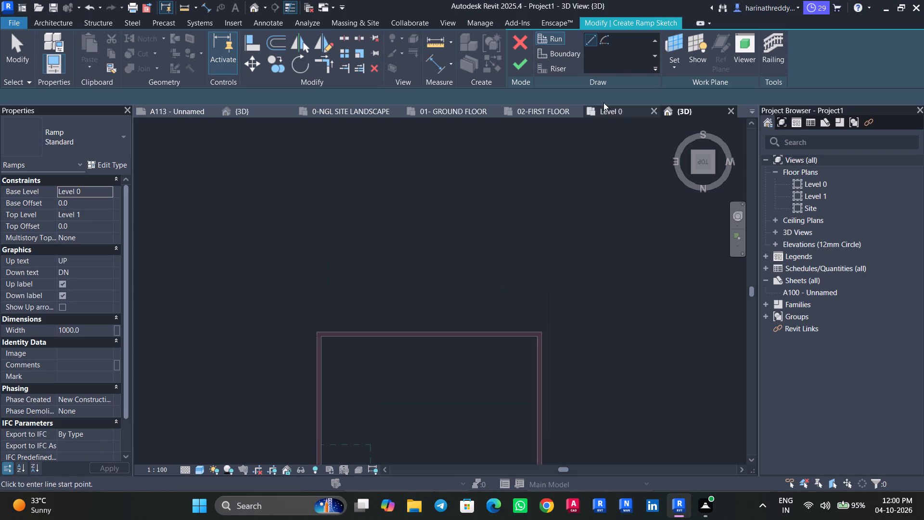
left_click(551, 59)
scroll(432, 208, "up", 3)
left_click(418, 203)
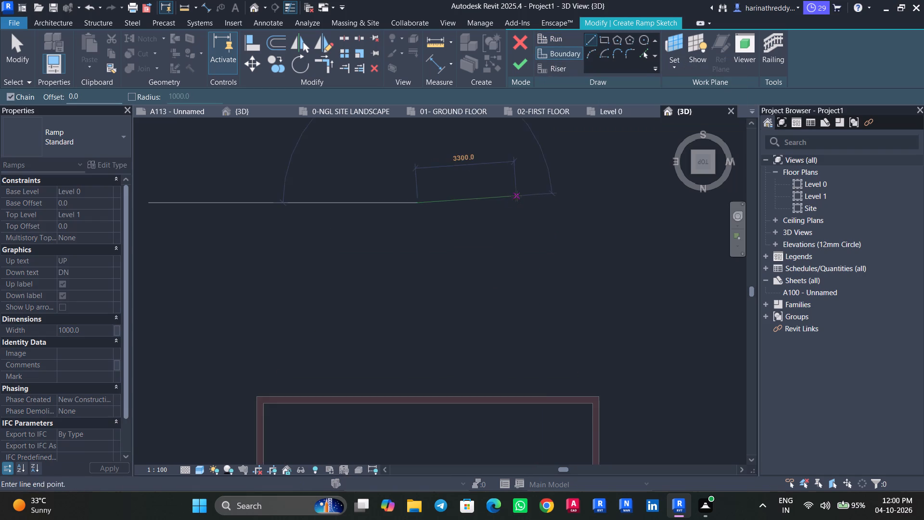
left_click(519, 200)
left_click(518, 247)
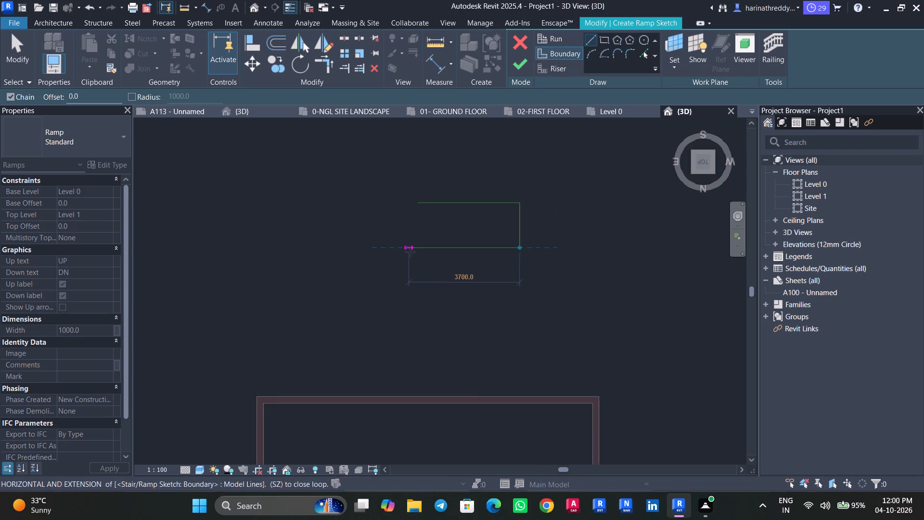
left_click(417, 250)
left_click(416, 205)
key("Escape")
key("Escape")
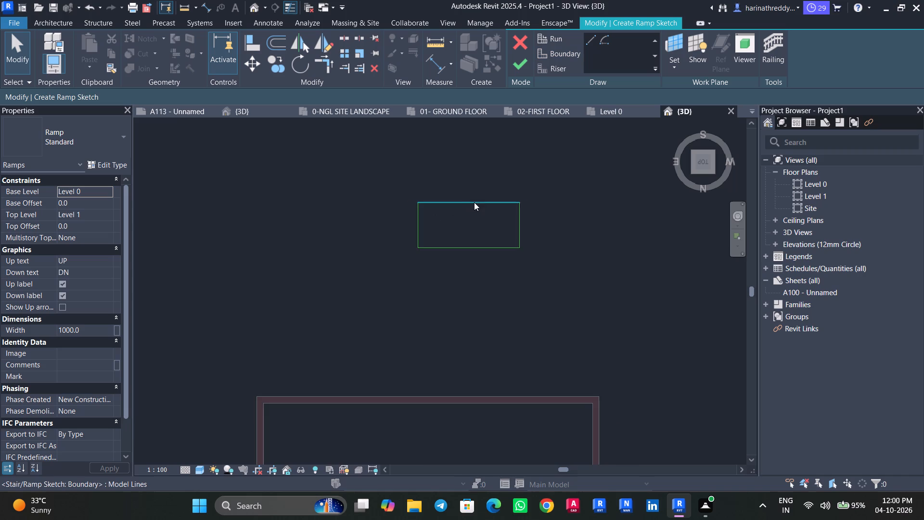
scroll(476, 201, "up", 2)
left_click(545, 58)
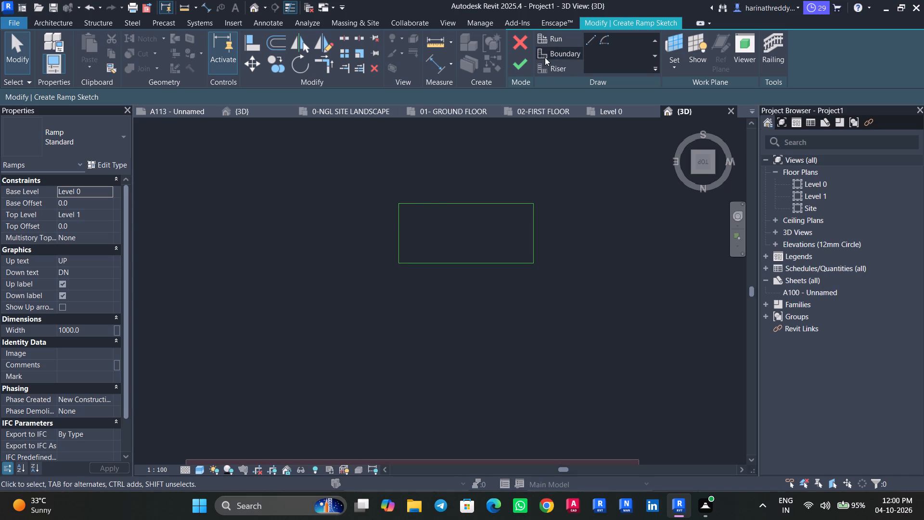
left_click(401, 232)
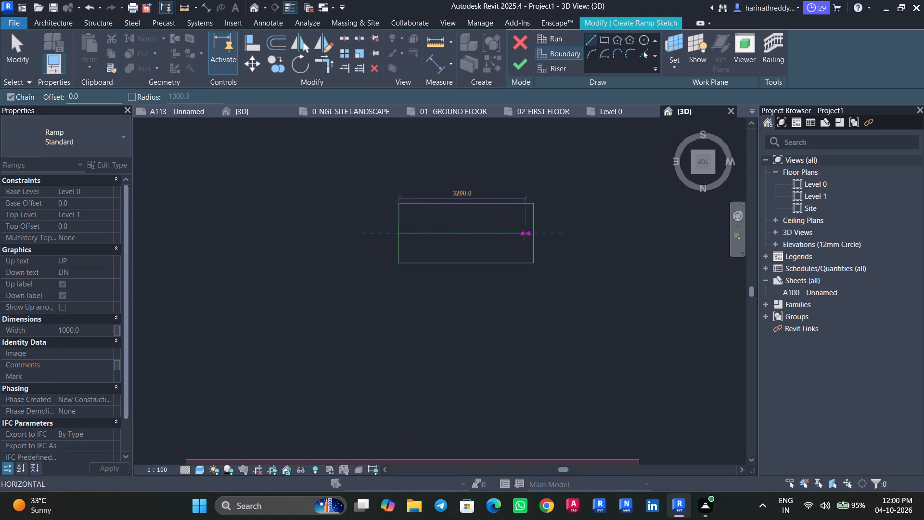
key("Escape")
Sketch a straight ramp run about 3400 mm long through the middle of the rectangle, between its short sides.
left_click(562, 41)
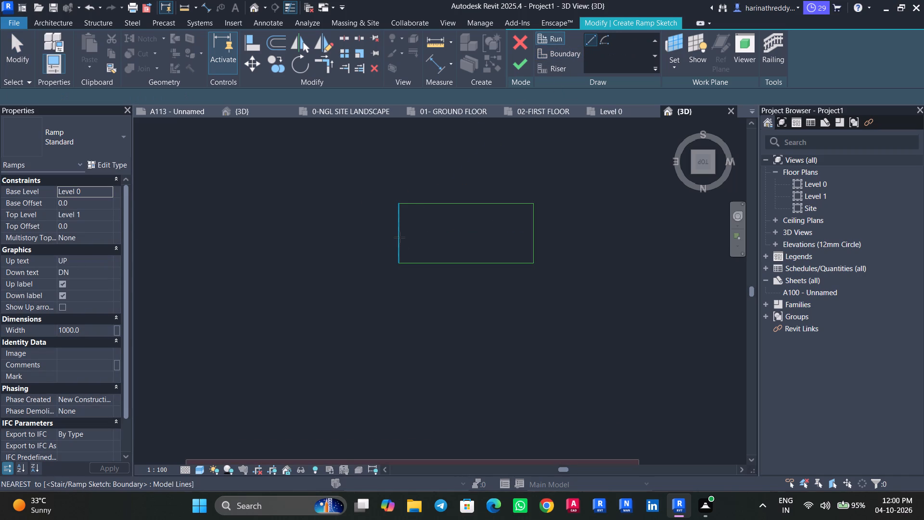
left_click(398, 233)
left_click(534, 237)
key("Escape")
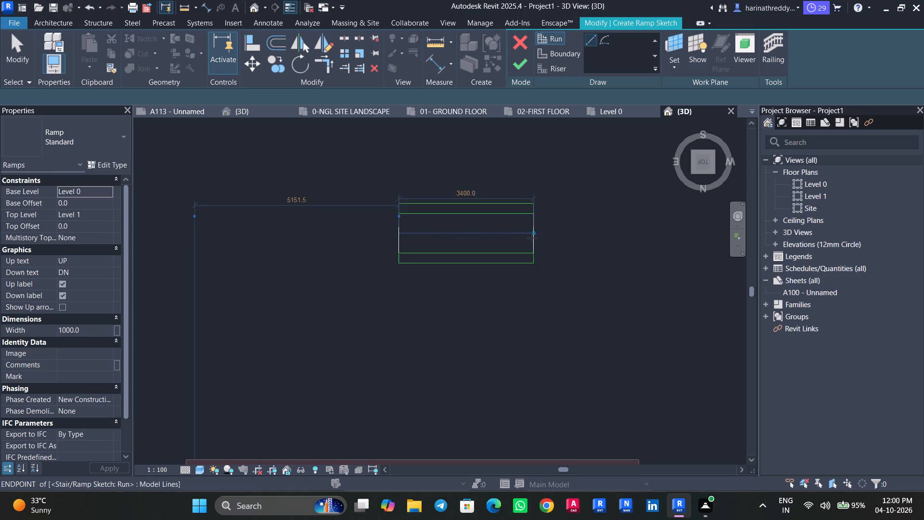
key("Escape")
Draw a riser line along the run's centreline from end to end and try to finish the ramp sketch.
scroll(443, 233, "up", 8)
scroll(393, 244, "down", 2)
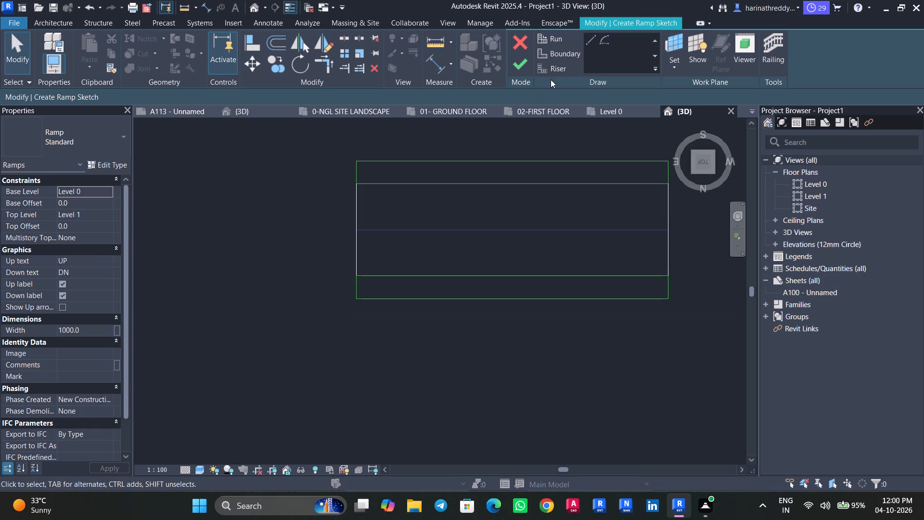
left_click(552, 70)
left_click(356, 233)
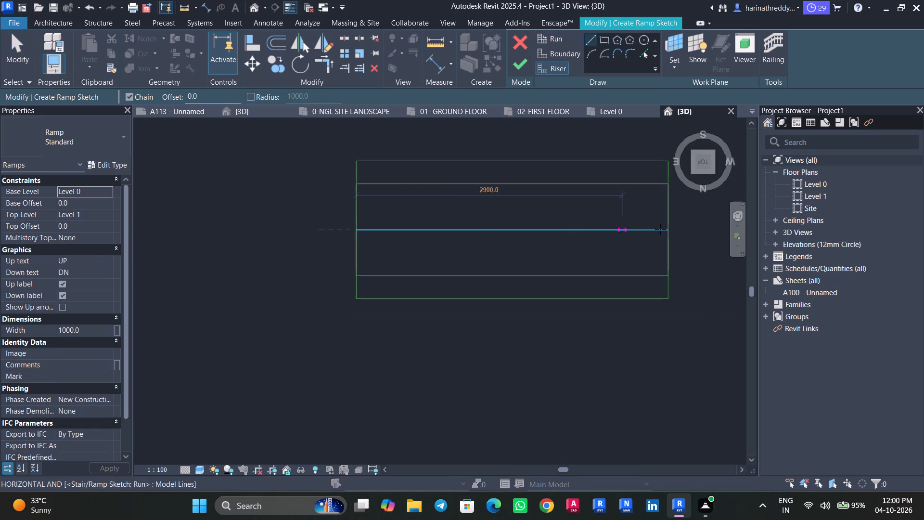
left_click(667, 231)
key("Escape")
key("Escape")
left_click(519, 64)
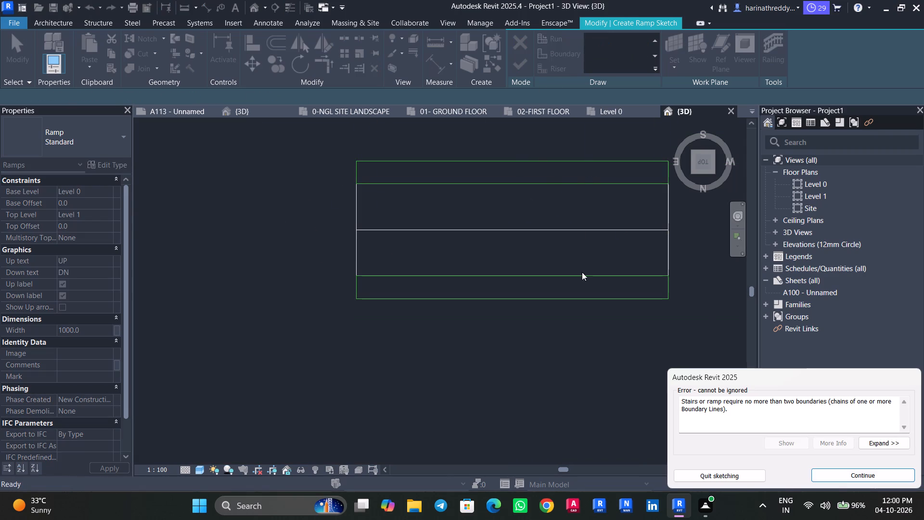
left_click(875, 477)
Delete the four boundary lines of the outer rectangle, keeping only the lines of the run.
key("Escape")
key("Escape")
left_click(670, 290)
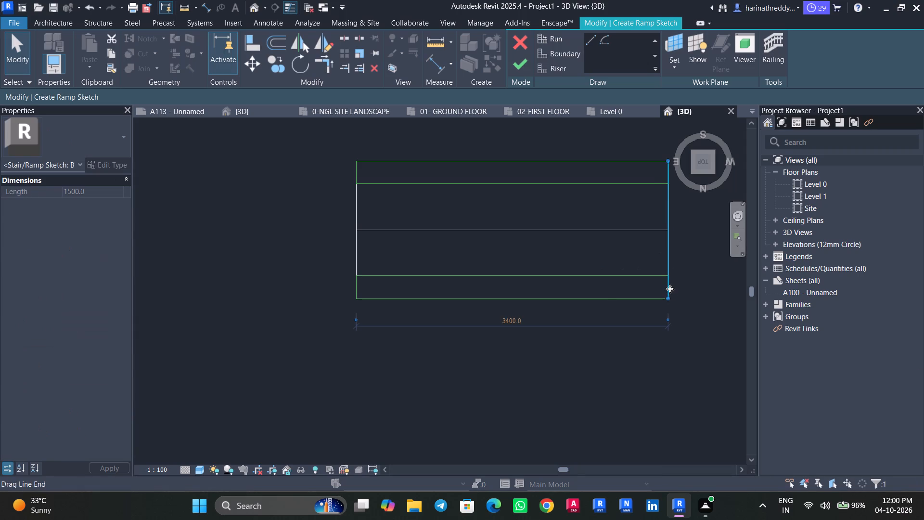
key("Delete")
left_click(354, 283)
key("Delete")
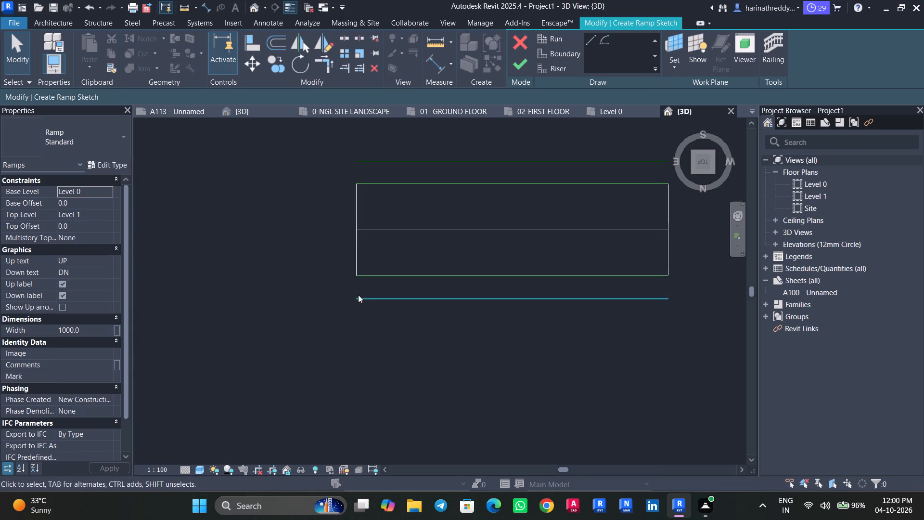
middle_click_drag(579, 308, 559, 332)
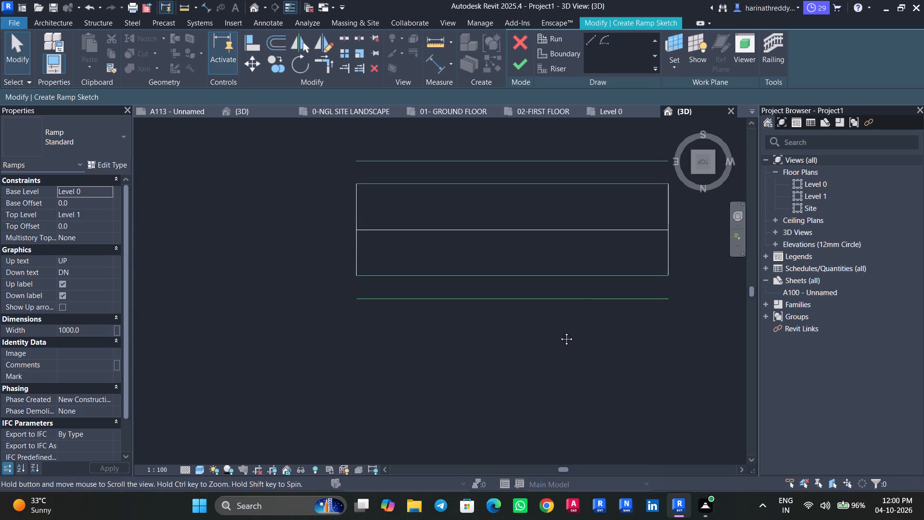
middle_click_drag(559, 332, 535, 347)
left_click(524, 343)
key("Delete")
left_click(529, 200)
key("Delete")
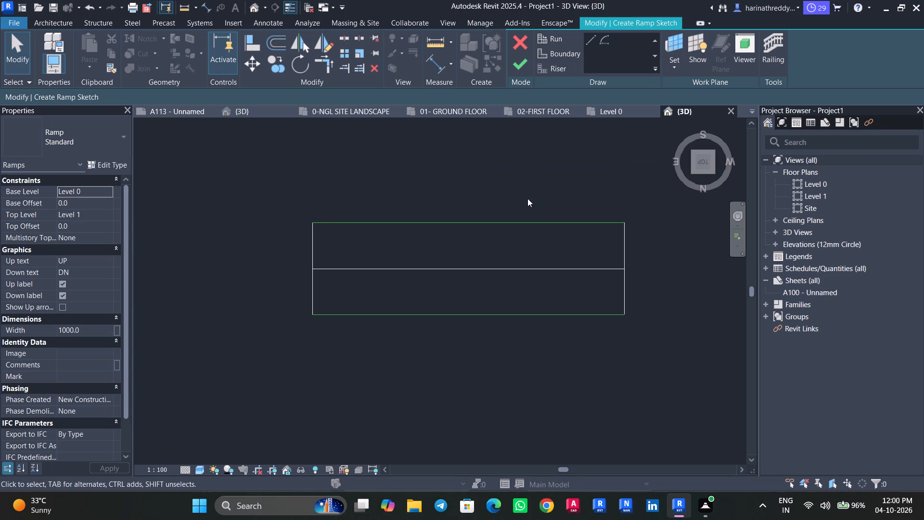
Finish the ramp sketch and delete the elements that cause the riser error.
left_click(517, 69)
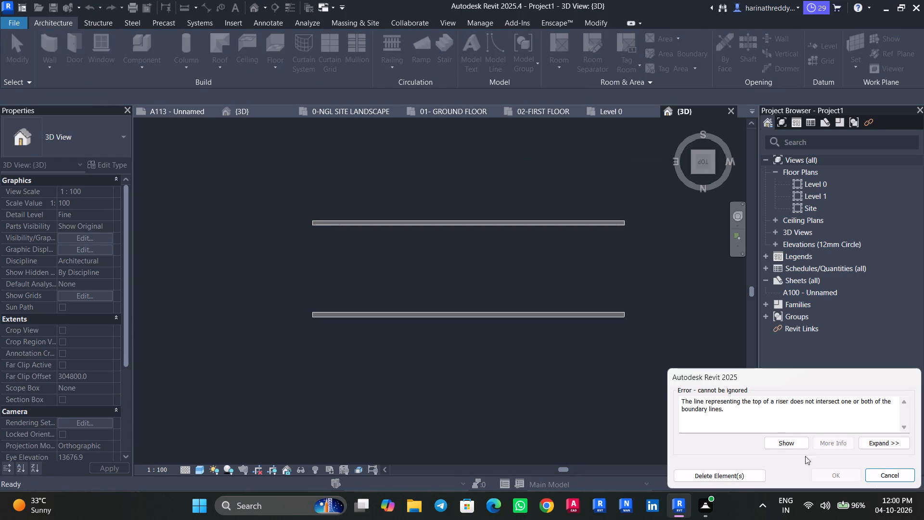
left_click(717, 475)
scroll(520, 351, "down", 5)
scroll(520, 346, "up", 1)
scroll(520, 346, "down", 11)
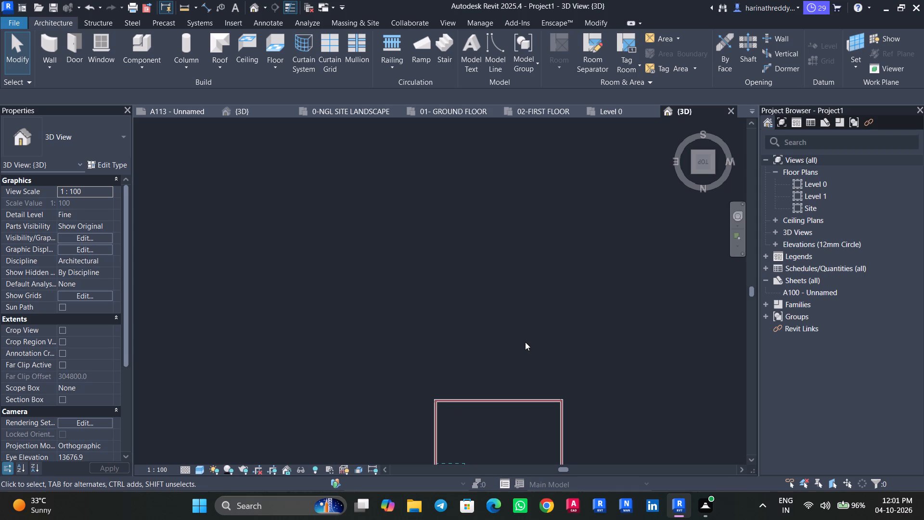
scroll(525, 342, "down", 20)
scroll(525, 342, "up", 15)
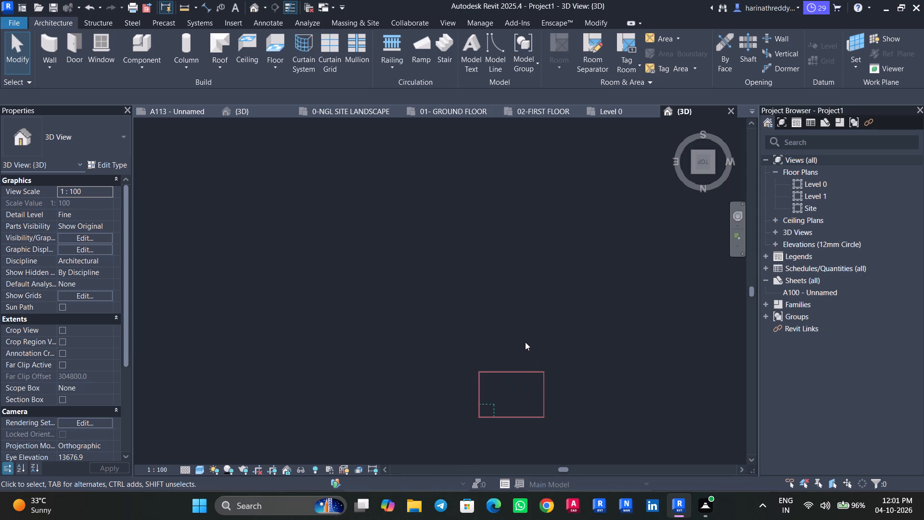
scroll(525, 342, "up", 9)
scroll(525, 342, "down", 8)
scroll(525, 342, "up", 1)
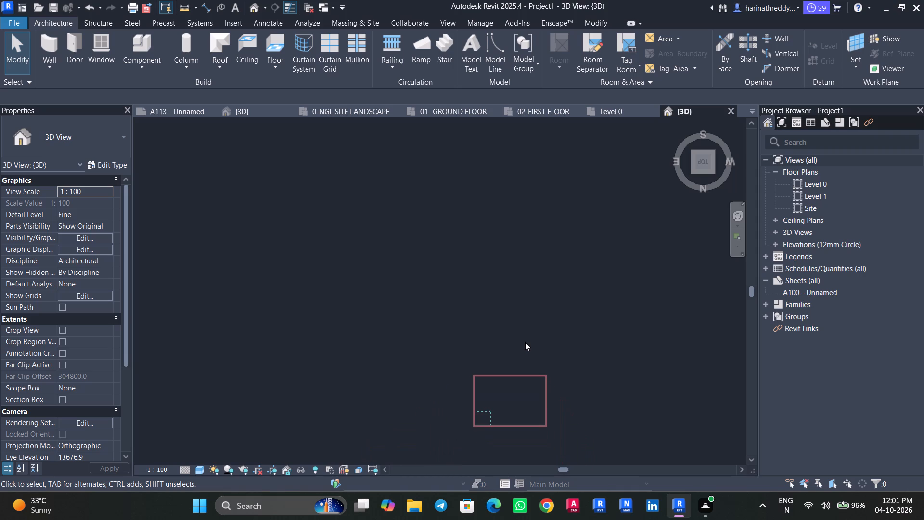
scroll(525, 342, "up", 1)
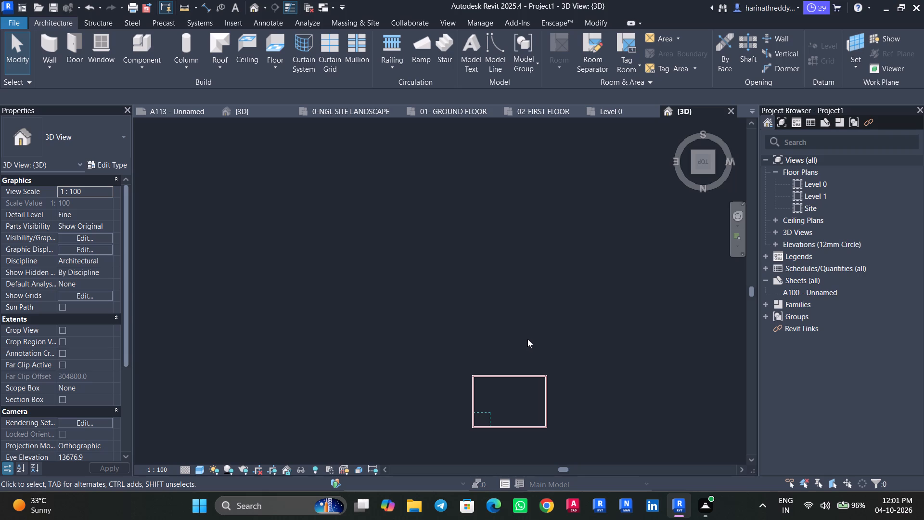
Create a straight 1000 mm wide ramp about 10000 mm long from Level 0, outside and parallel to the south wall.
left_click(425, 55)
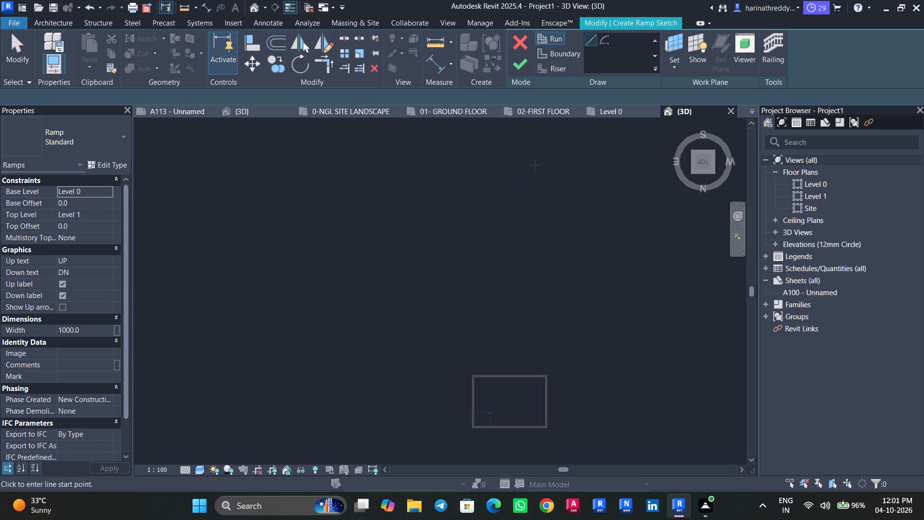
left_click(490, 221)
left_click(559, 221)
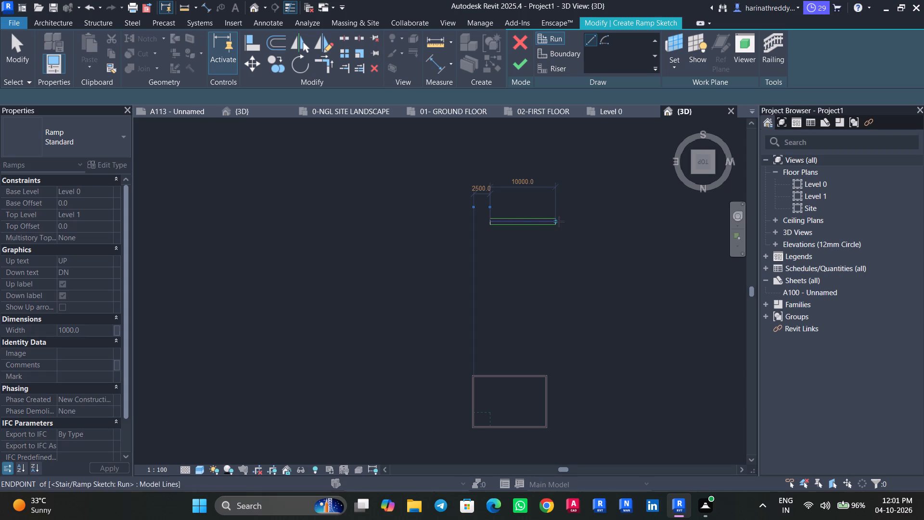
key("Escape")
key("Escape")
scroll(529, 221, "up", 10)
left_click(553, 54)
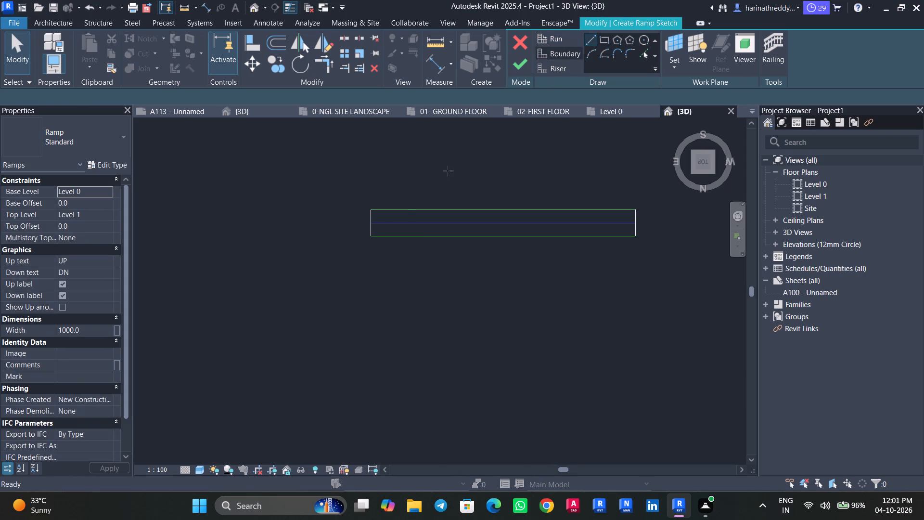
scroll(426, 248, "up", 4)
middle_click_drag(414, 259, 395, 294)
scroll(394, 294, "up", 1)
key("Escape")
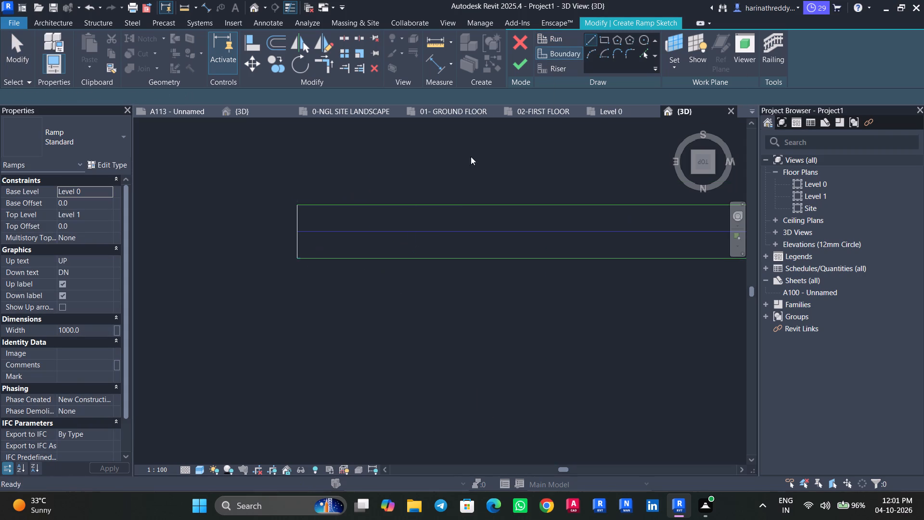
left_click(525, 68)
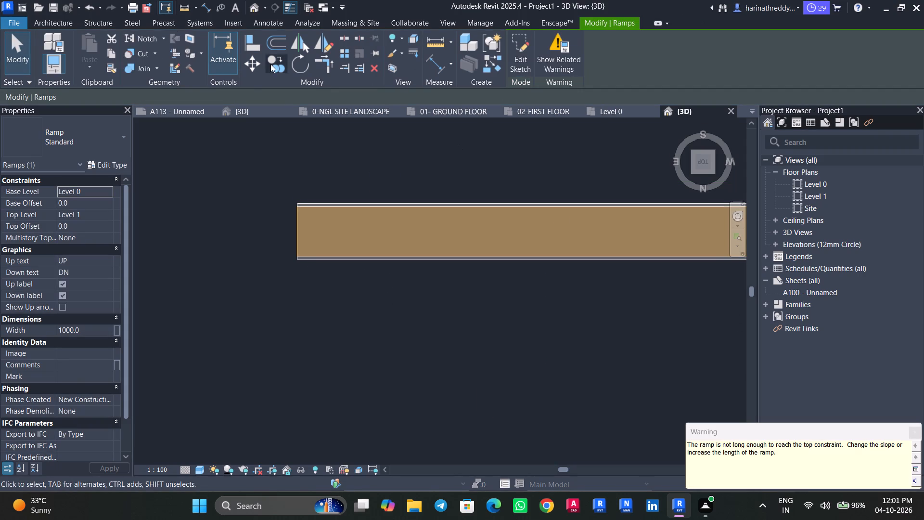
Look over the new ramp and turn the 3D view to the back elevation.
left_click(256, 8)
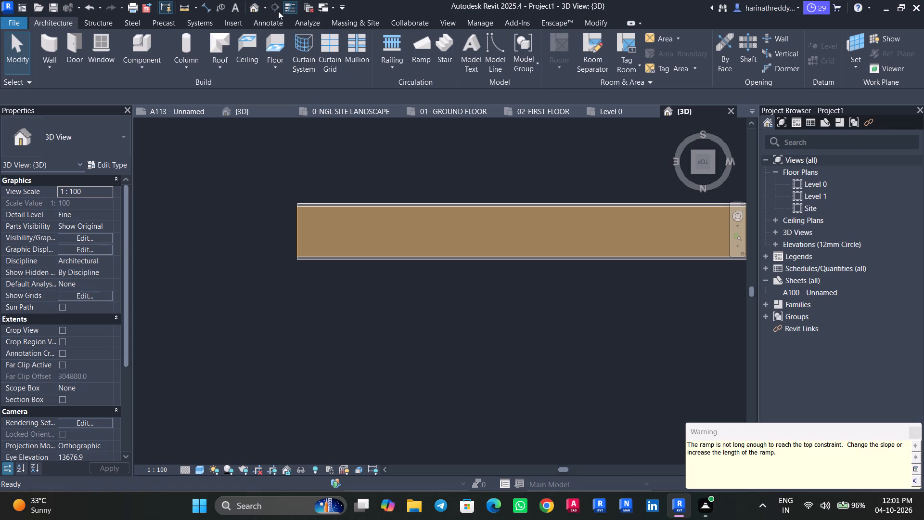
left_click(256, 9)
scroll(481, 274, "down", 1)
scroll(481, 274, "up", 1)
scroll(481, 274, "down", 6)
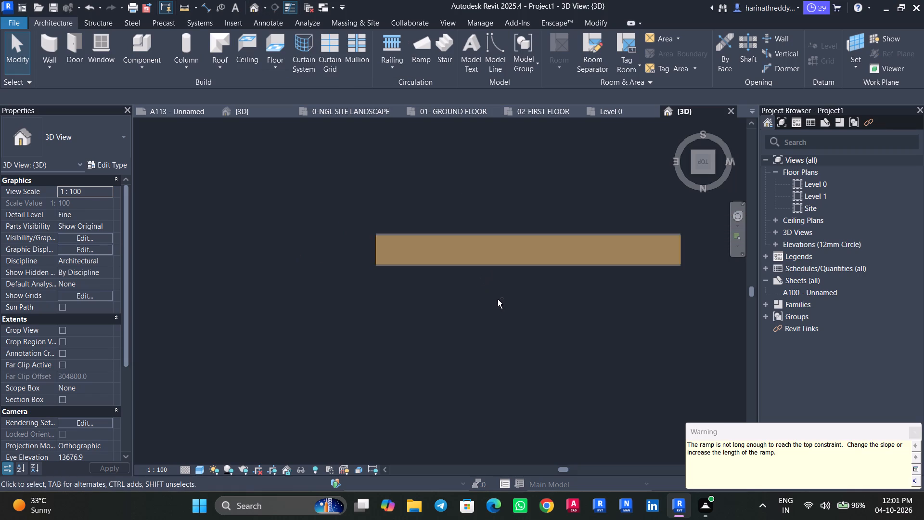
middle_click_drag(498, 299, 494, 170, "shift")
middle_click_drag(645, 398, 644, 370, "shift")
middle_click_drag(650, 379, 510, 166)
scroll(510, 166, "up", 1)
scroll(313, 338, "up", 2)
left_click(703, 170)
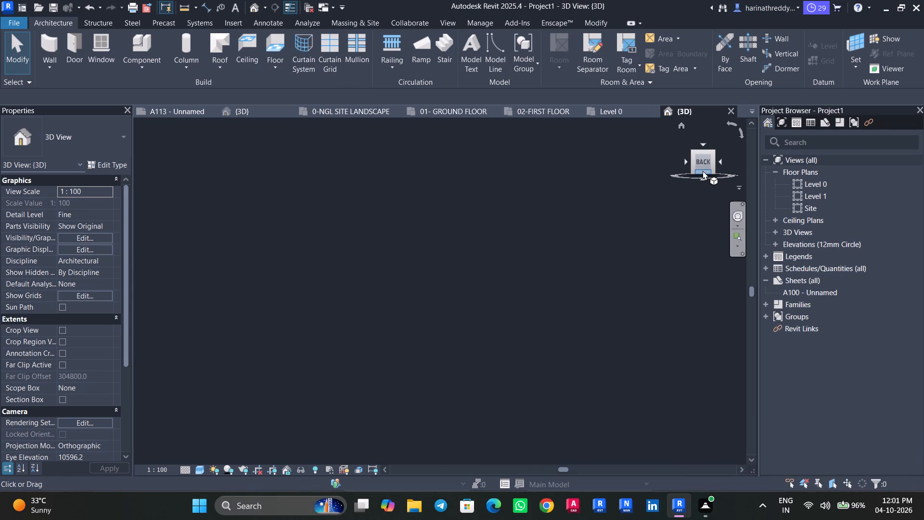
Delete the building's back wall that contains the square opening.
left_click(460, 273)
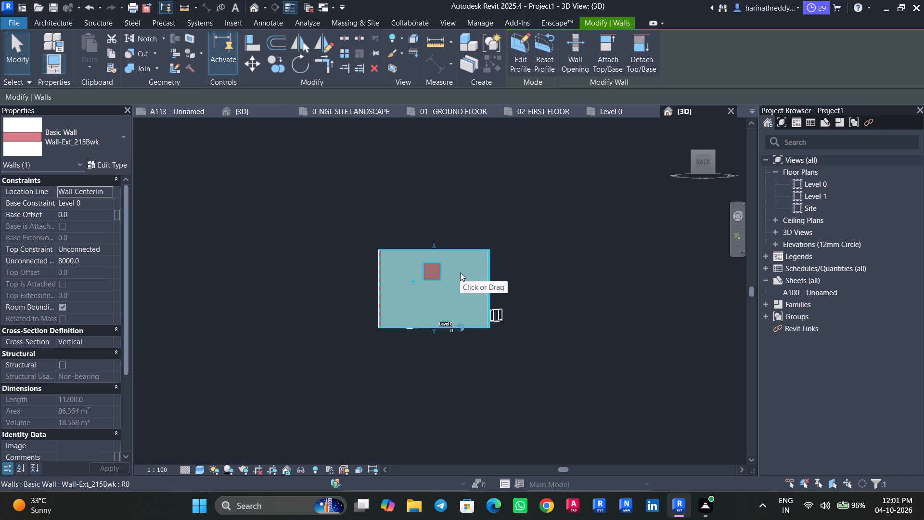
key("Delete")
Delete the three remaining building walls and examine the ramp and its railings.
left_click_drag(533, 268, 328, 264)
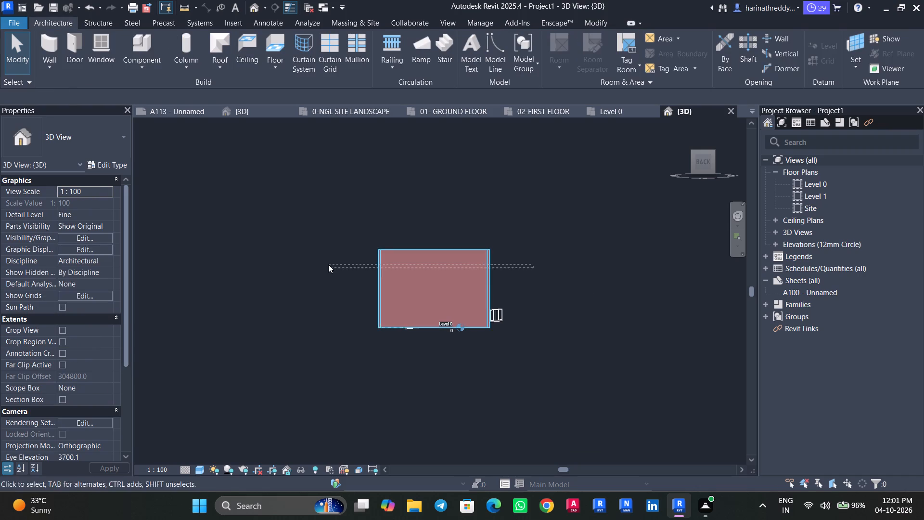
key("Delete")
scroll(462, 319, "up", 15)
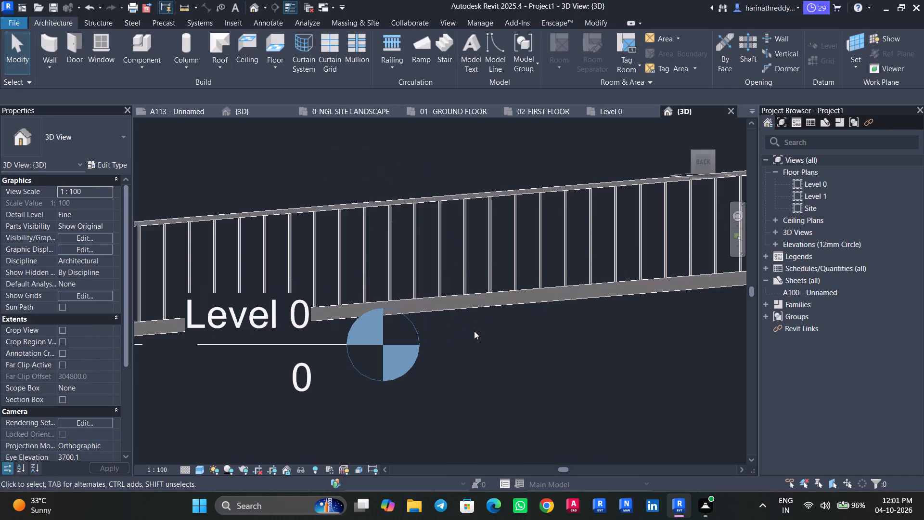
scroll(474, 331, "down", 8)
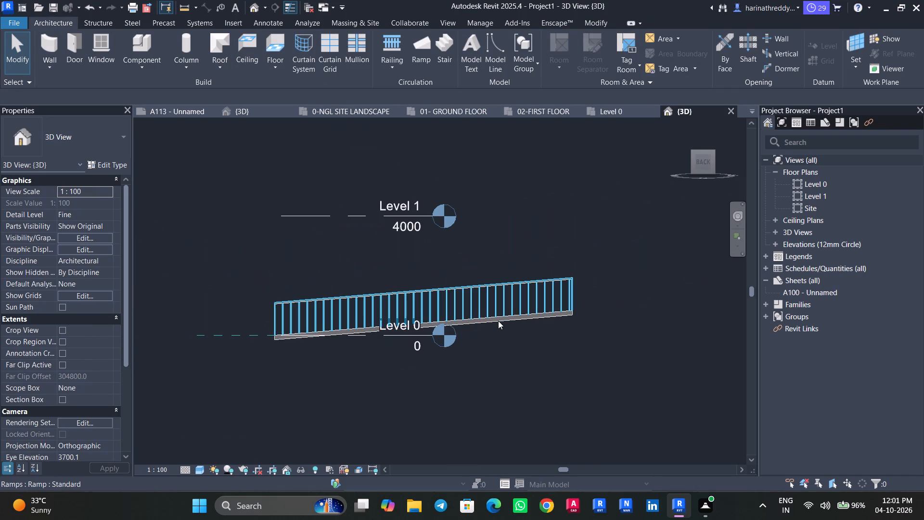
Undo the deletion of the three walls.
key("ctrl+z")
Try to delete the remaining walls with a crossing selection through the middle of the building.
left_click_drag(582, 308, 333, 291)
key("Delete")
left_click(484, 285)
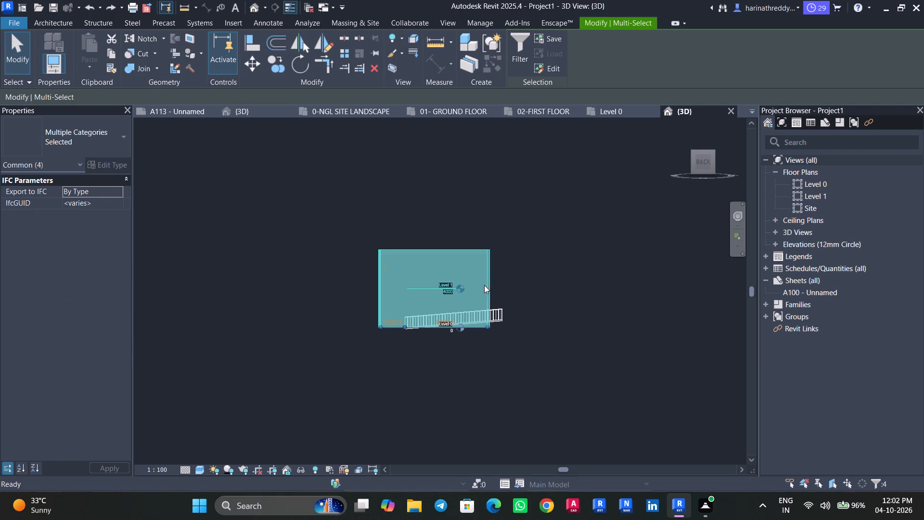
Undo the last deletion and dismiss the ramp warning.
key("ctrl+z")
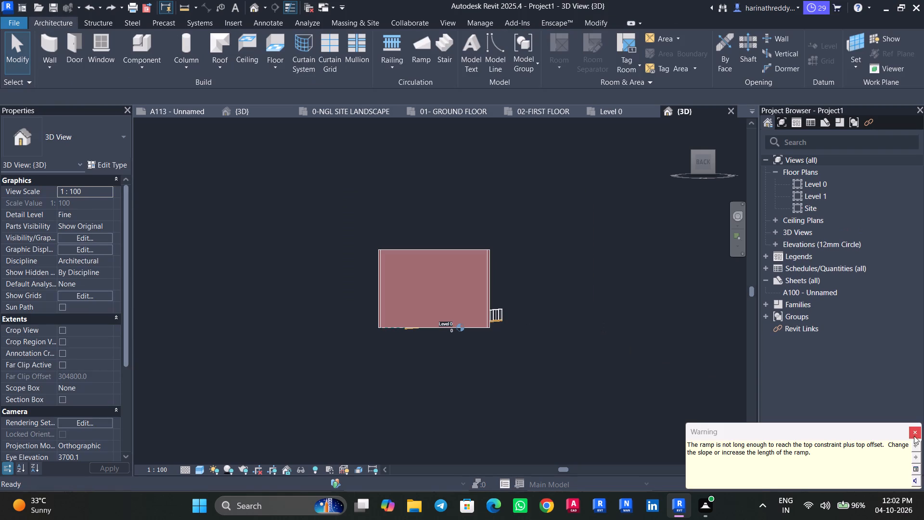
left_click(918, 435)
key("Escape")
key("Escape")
Delete the three remaining building walls, as well as the ramp together with its railings.
left_click_drag(557, 305, 330, 299)
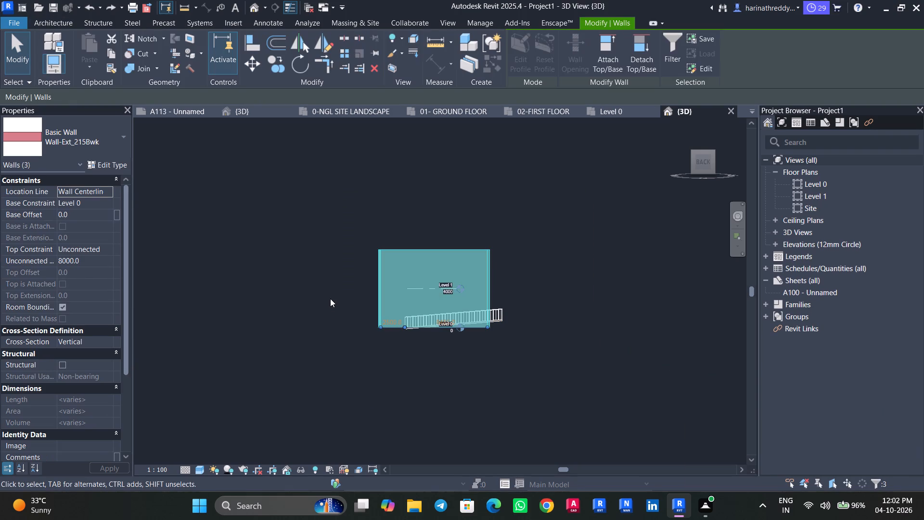
key("Delete")
left_click_drag(540, 315, 365, 320)
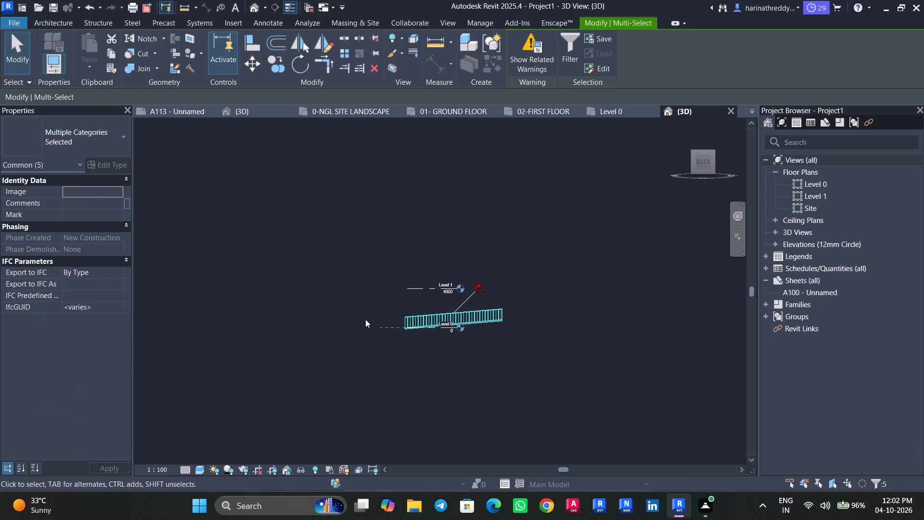
key("Delete")
left_click(910, 429)
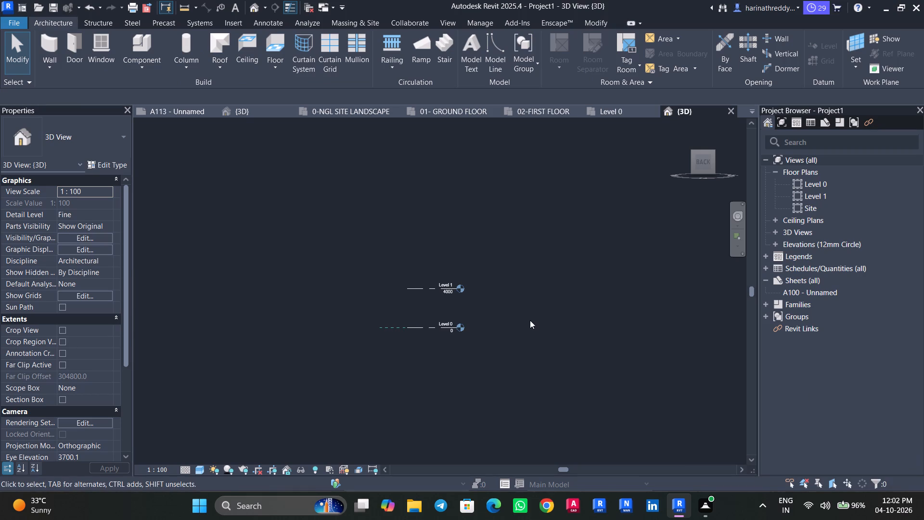
Delete the leftover dashed lines lying beside the Level 0 marker in the 3D view.
middle_click_drag(526, 313, 563, 400, "shift")
scroll(436, 393, "up", 5)
key("Escape")
key("Escape")
left_click_drag(503, 405, 438, 388)
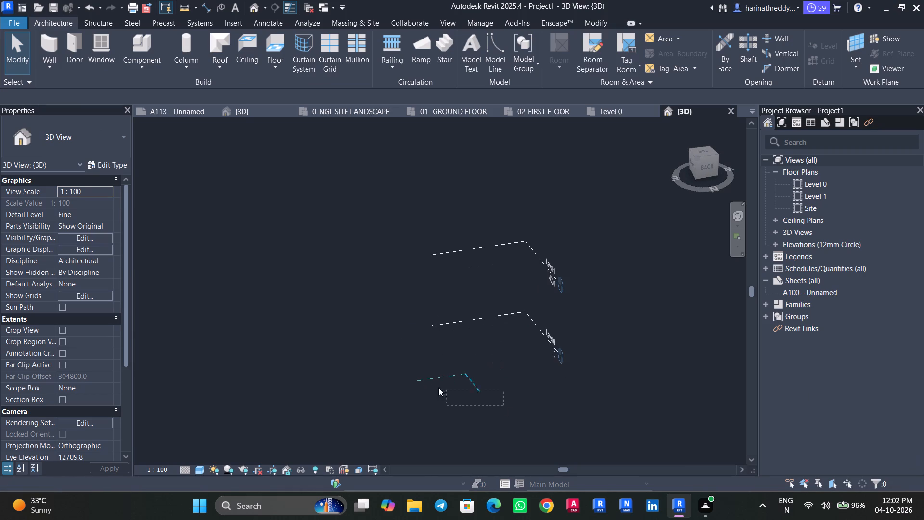
left_click_drag(438, 388, 409, 370)
key("Delete")
scroll(571, 292, "up", 2)
scroll(571, 292, "down", 1)
scroll(571, 292, "up", 1)
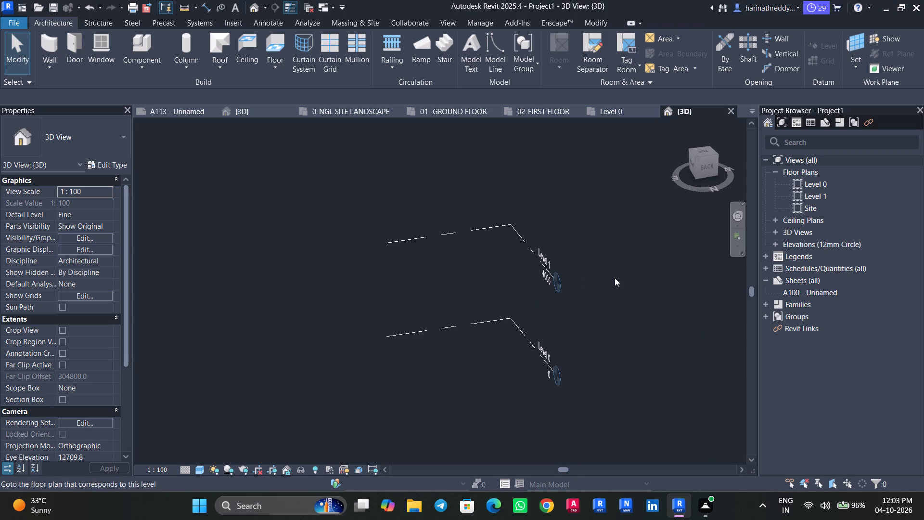
In the top 3D view, create a straight ramp from Level 0 to Level 1 with a 5000 mm run.
left_click(706, 153)
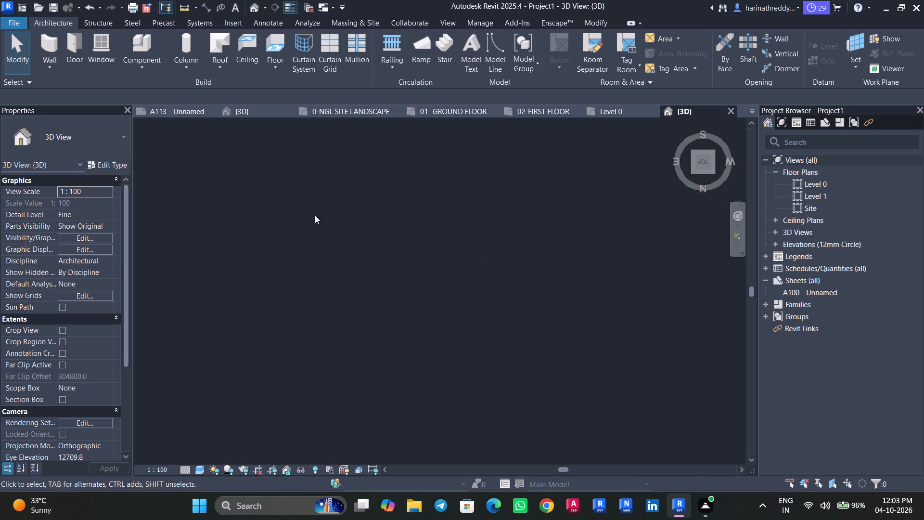
middle_click_drag(333, 227, 273, 360)
scroll(282, 348, "down", 1)
scroll(282, 351, "up", 1)
scroll(282, 351, "down", 5)
left_click(423, 57)
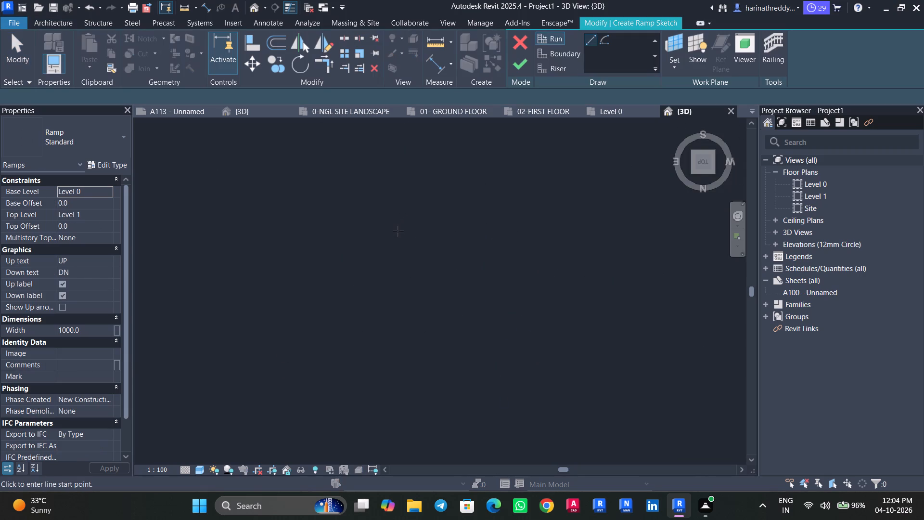
left_click(406, 240)
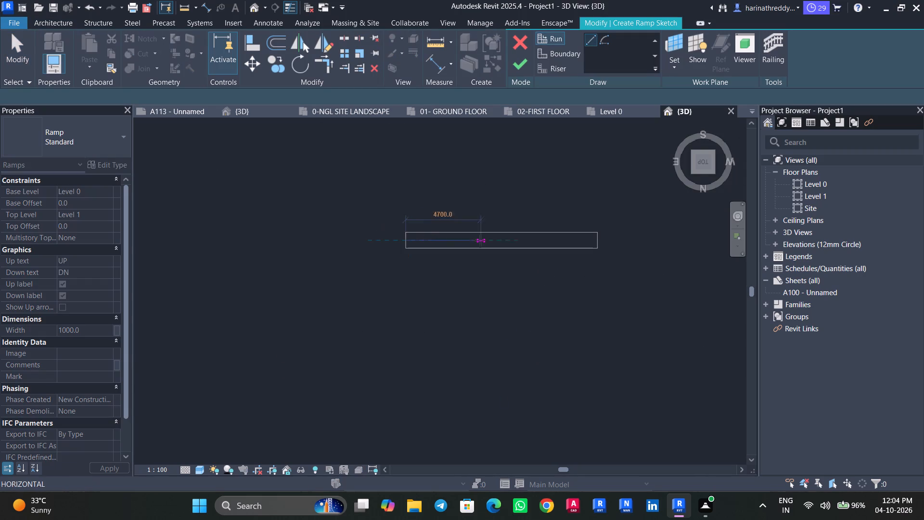
left_click(485, 241)
left_click(522, 65)
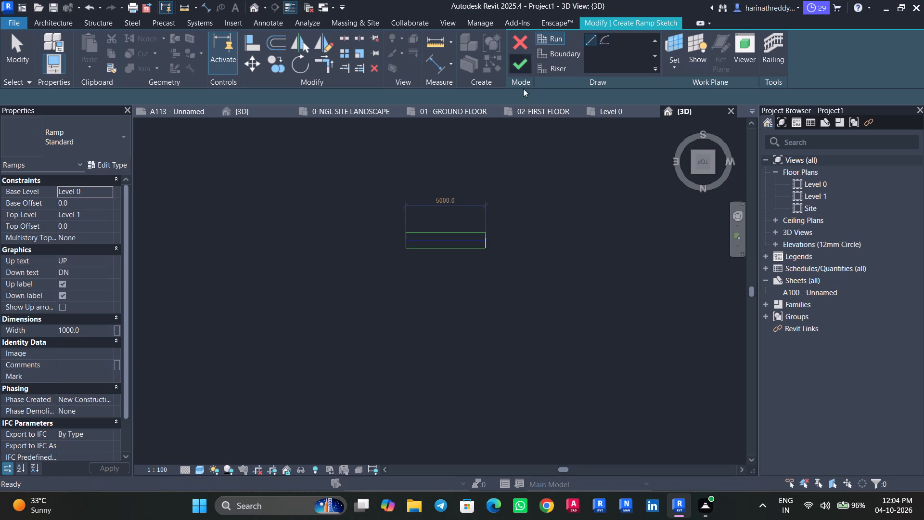
left_click(705, 176)
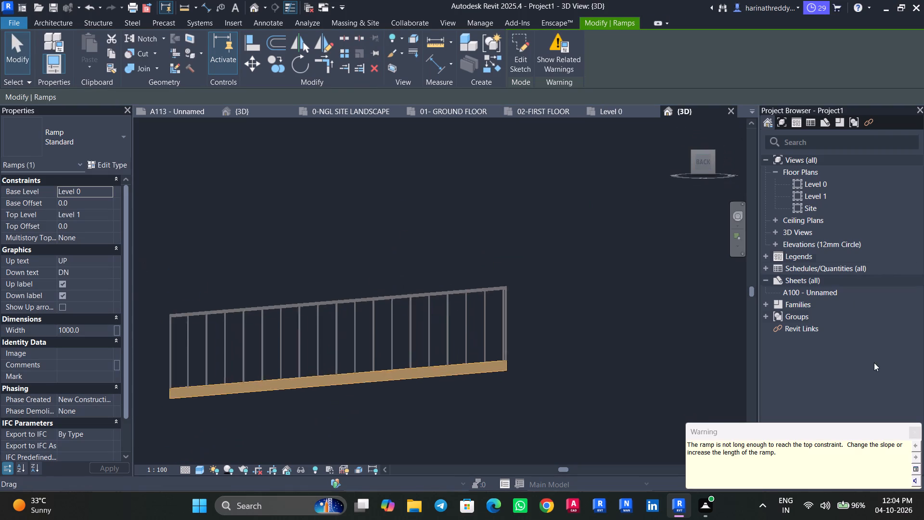
left_click(914, 429)
key("Escape")
key("Escape")
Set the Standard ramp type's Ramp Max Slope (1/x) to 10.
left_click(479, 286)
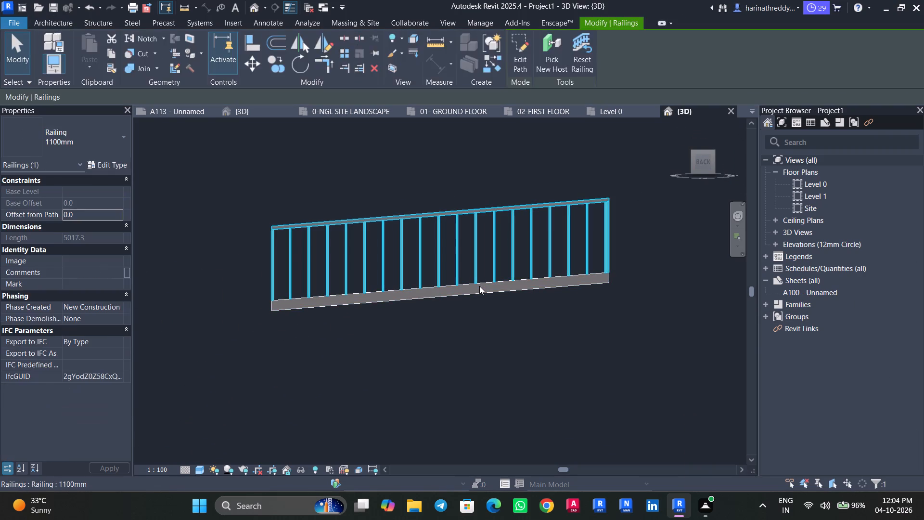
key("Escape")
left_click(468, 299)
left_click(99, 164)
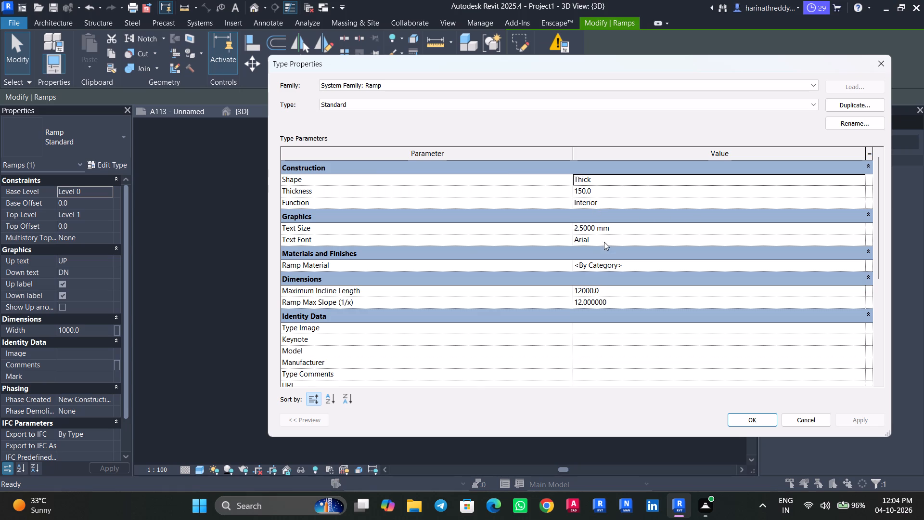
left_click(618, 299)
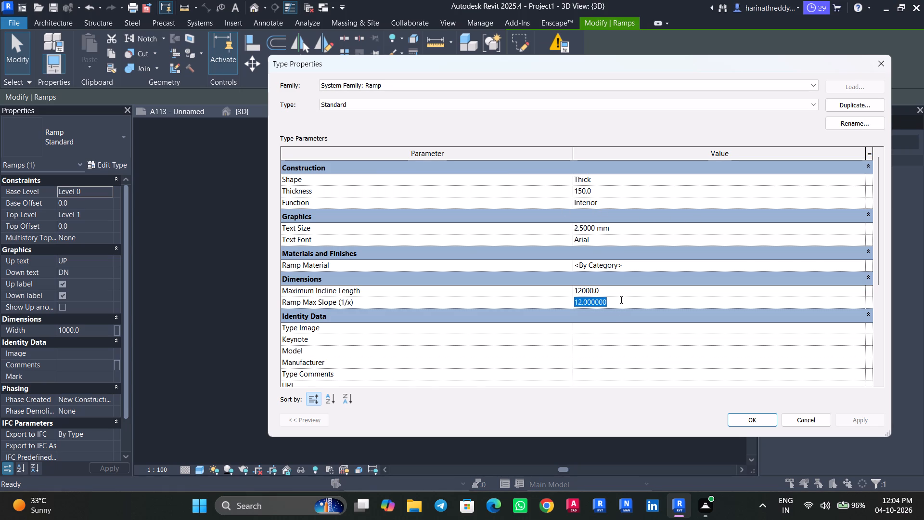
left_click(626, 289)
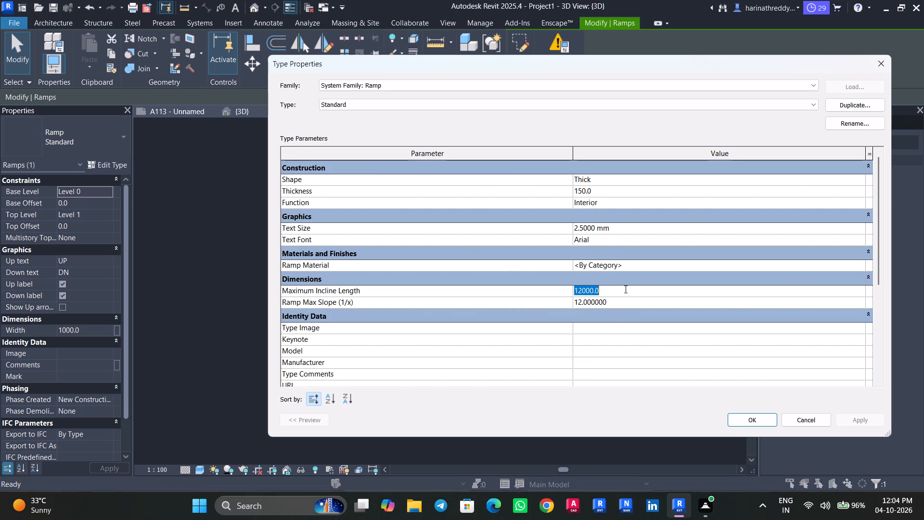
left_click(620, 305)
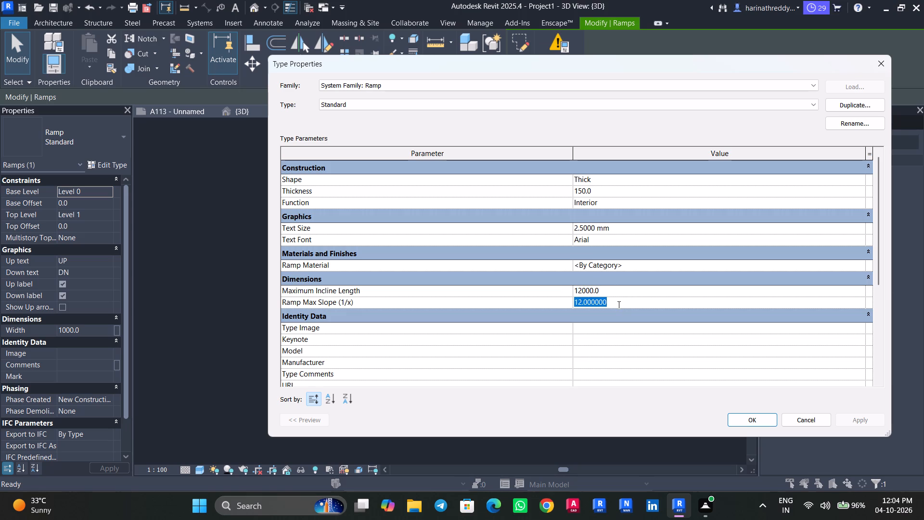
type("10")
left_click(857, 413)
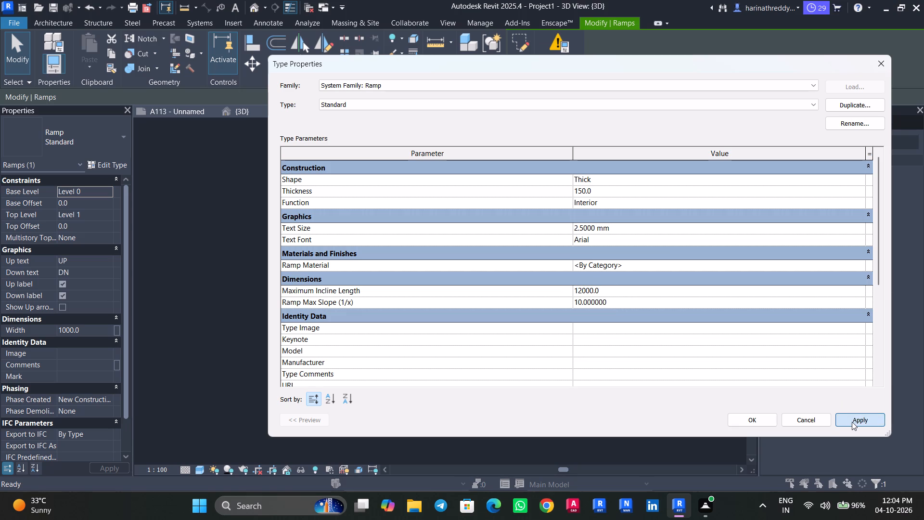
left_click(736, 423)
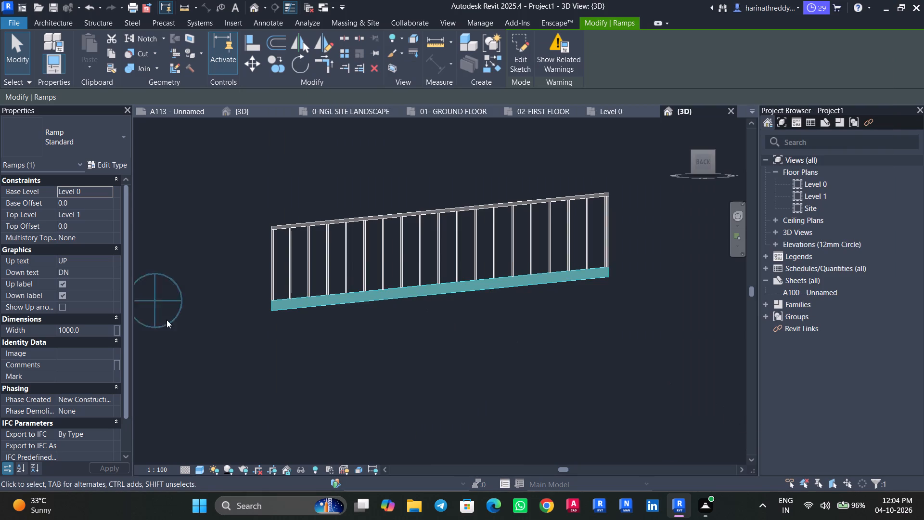
Set the Standard ramp type's Maximum Incline Length to 10000.
left_click(118, 161)
left_click(634, 296)
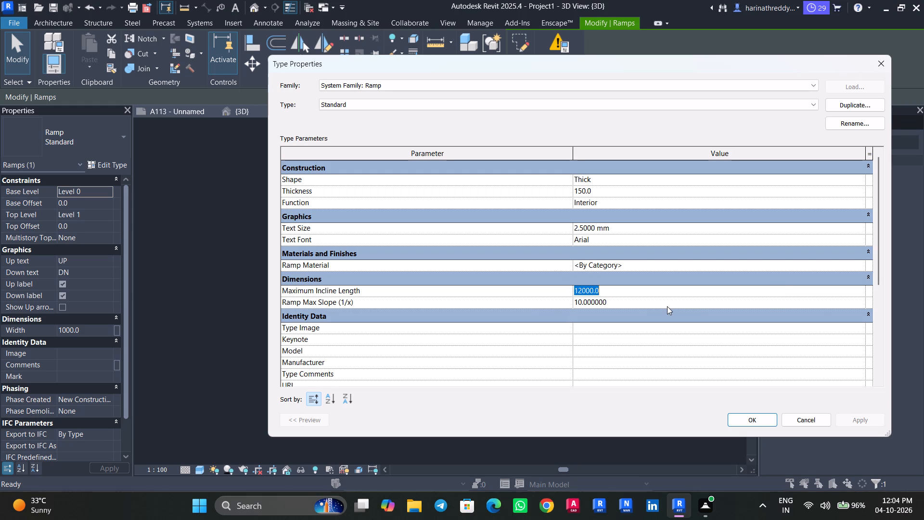
type("10000")
key("Return")
left_click(873, 422)
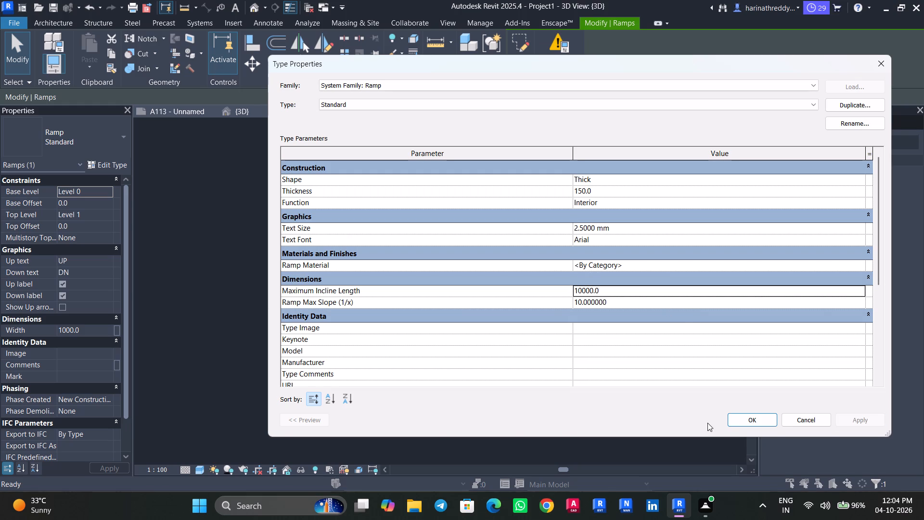
left_click(733, 419)
Set the Standard ramp type's Ramp Max Slope (1/x) to 1.
scroll(406, 293, "up", 4)
key("Escape")
left_click(445, 293)
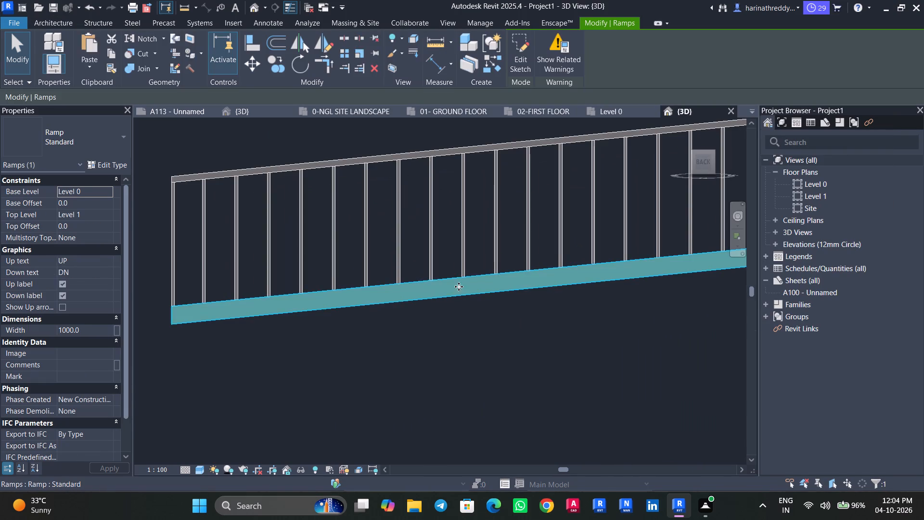
left_click(101, 166)
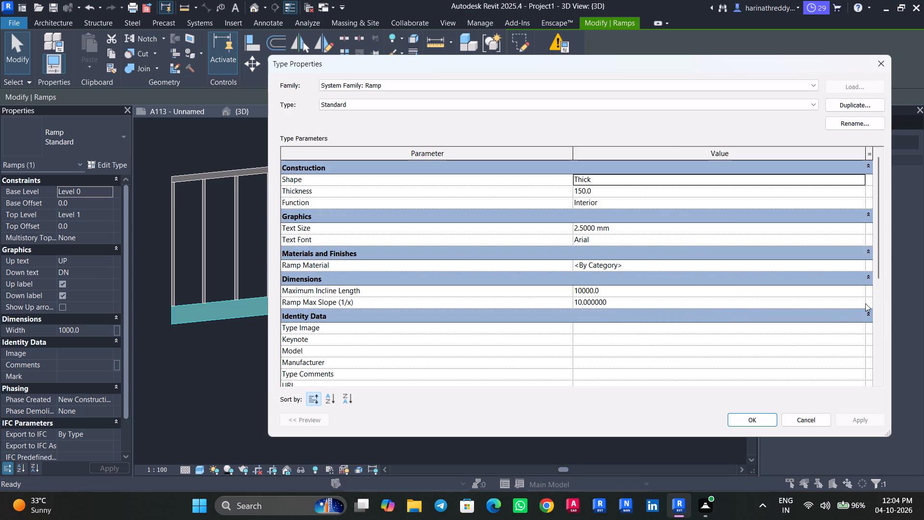
left_click(630, 300)
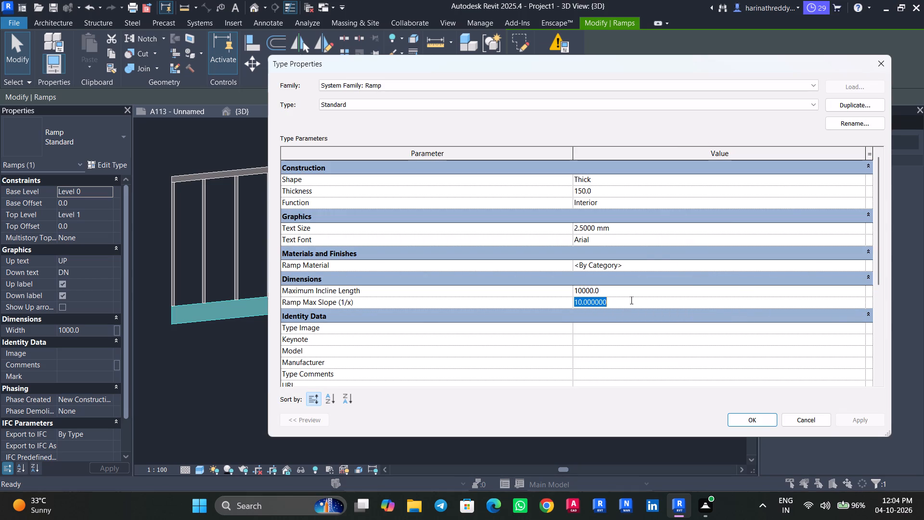
key("1")
left_click(843, 423)
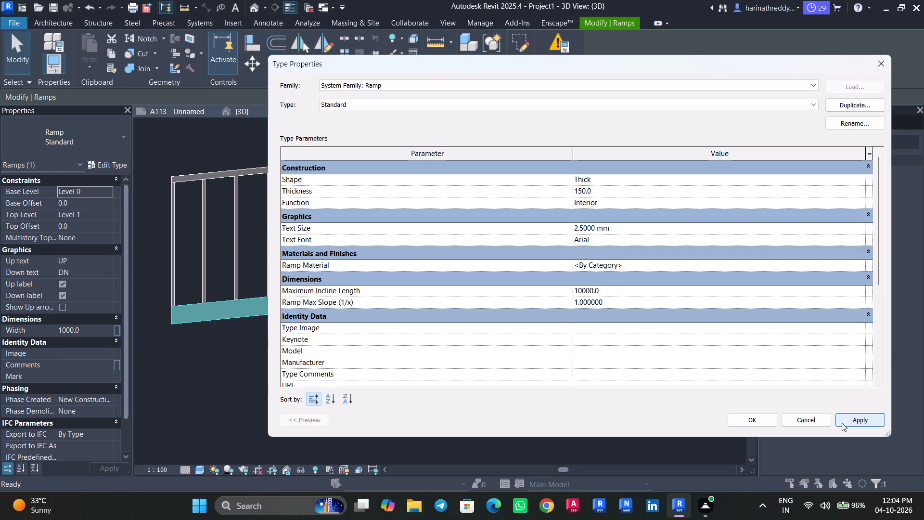
left_click(736, 423)
Examine the steepened ramp and its railings from several angles against the Level 0 and Level 1 markers.
scroll(436, 273, "down", 10)
middle_click_drag(445, 272, 433, 324)
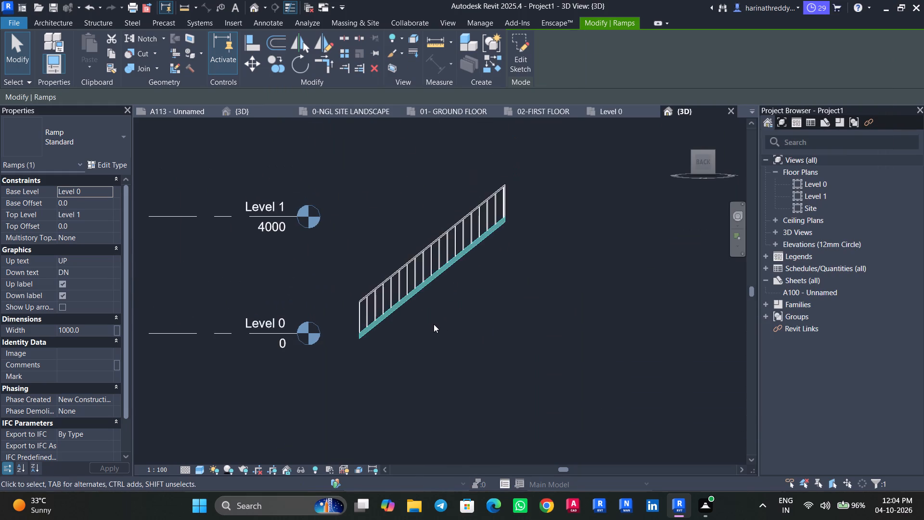
scroll(439, 324, "down", 1)
middle_click_drag(440, 326, 695, 380, "shift")
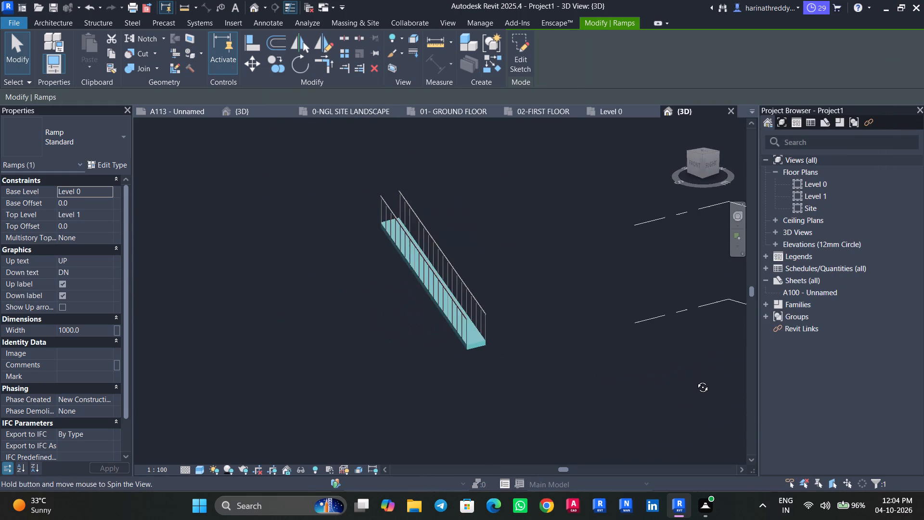
middle_click_drag(695, 380, 449, 393, "shift")
scroll(444, 321, "up", 5)
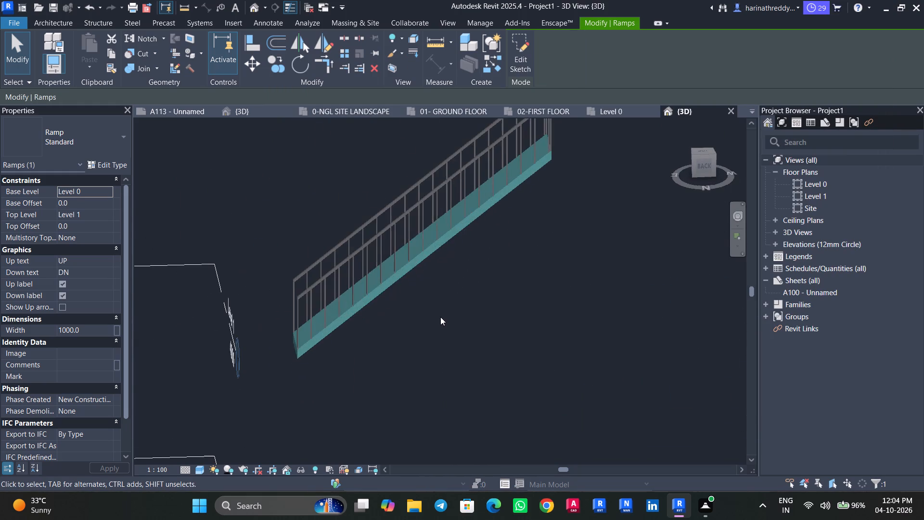
key("Escape")
left_click(424, 254)
key("Escape")
left_click(427, 260)
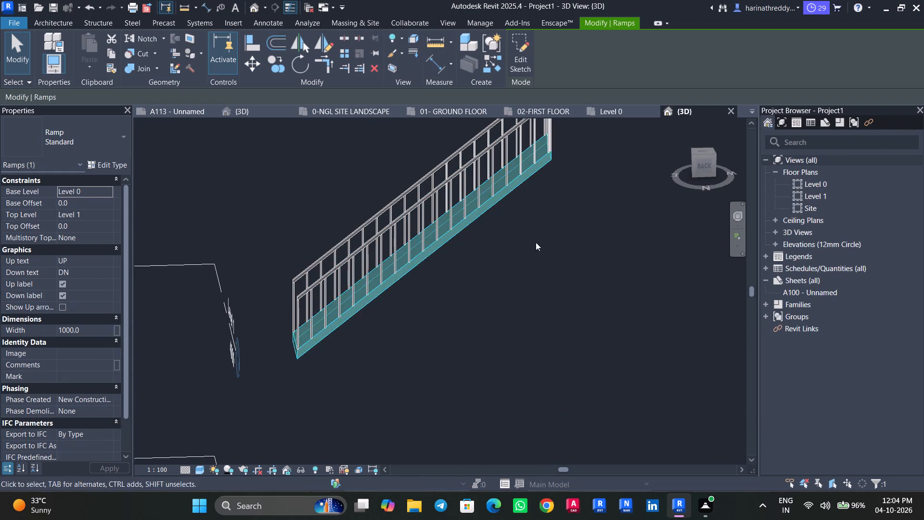
middle_click_drag(539, 244, 518, 326)
key("Escape")
middle_click_drag(545, 342, 554, 344, "shift")
middle_click_drag(527, 346, 672, 347, "shift")
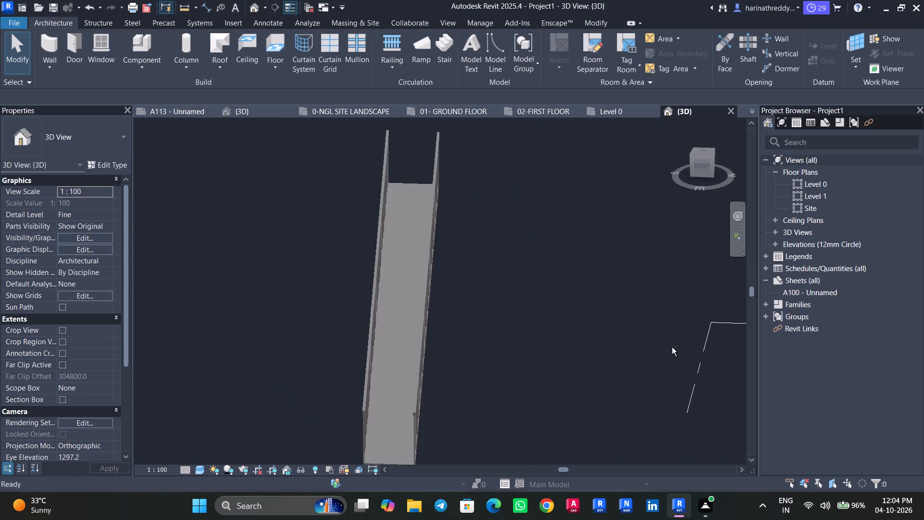
middle_click_drag(672, 347, 475, 320, "shift")
Change the Standard ramp type's Function to Exterior.
left_click(436, 308)
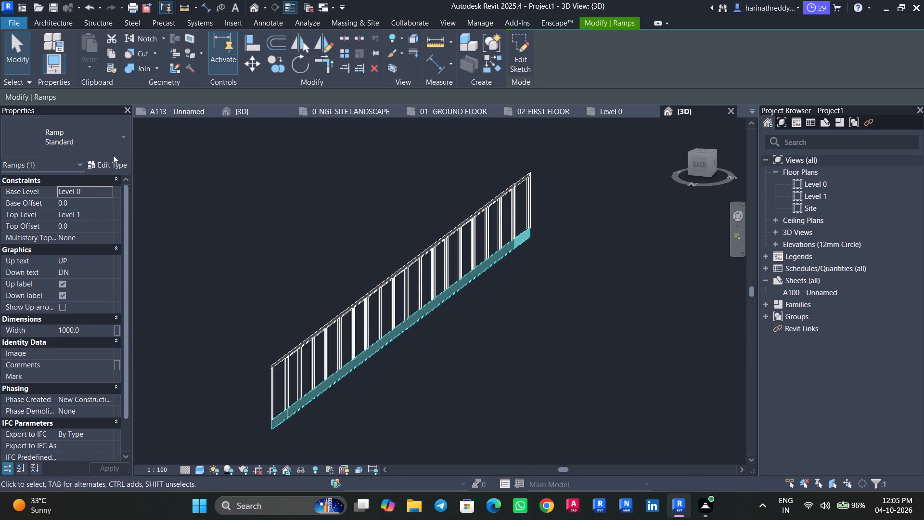
left_click(114, 159)
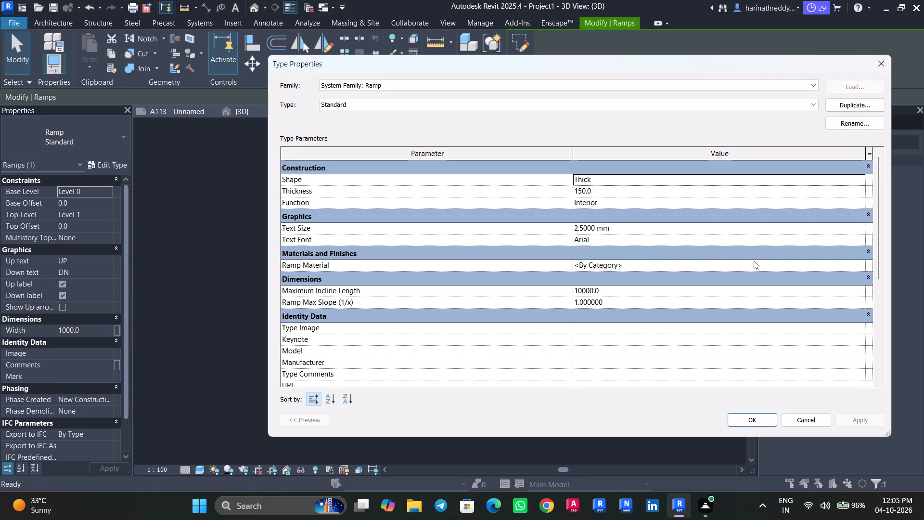
scroll(725, 260, "down", 3)
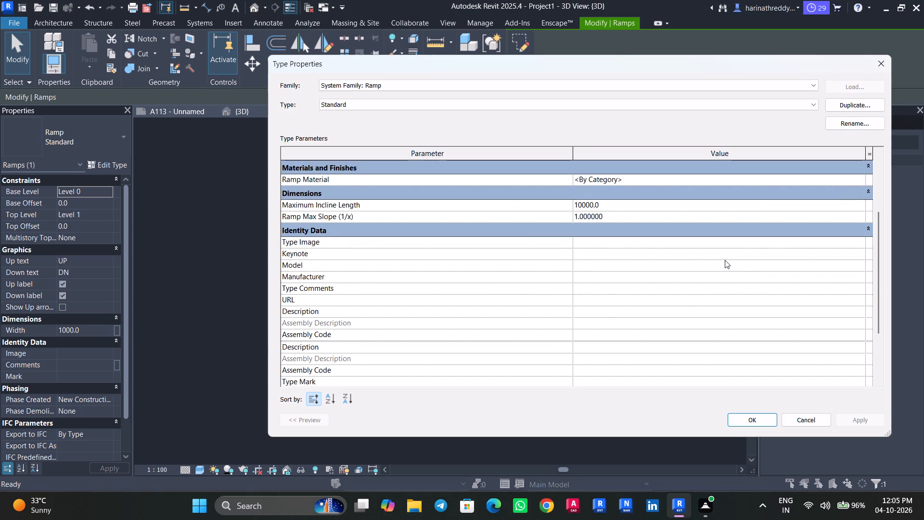
scroll(725, 260, "up", 3)
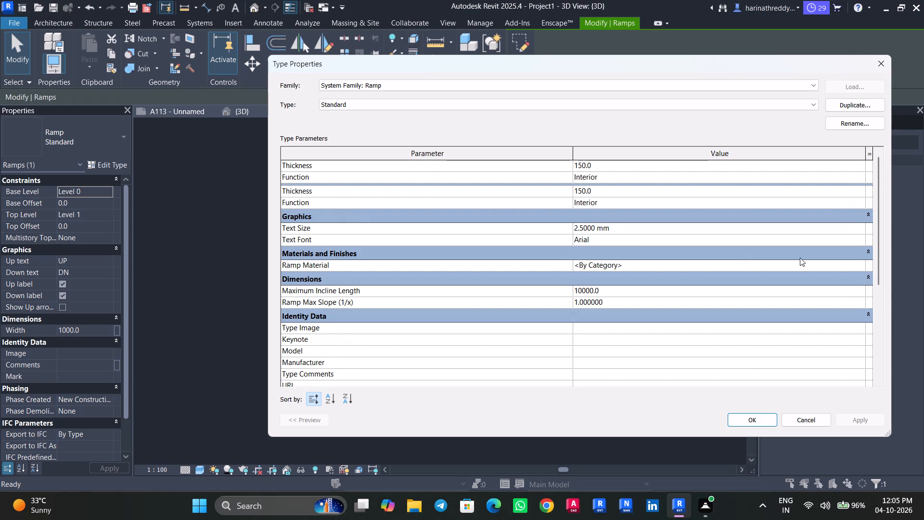
left_click(859, 201)
left_click(619, 226)
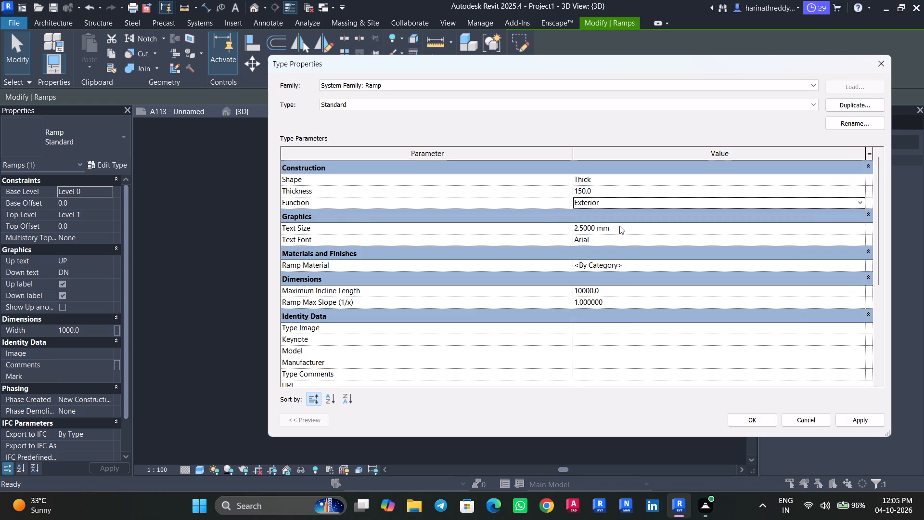
left_click(841, 417)
left_click(732, 422)
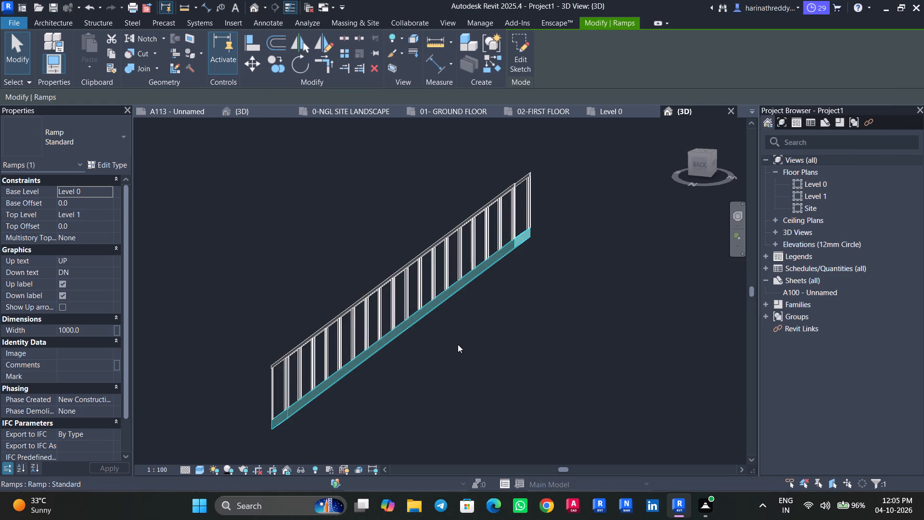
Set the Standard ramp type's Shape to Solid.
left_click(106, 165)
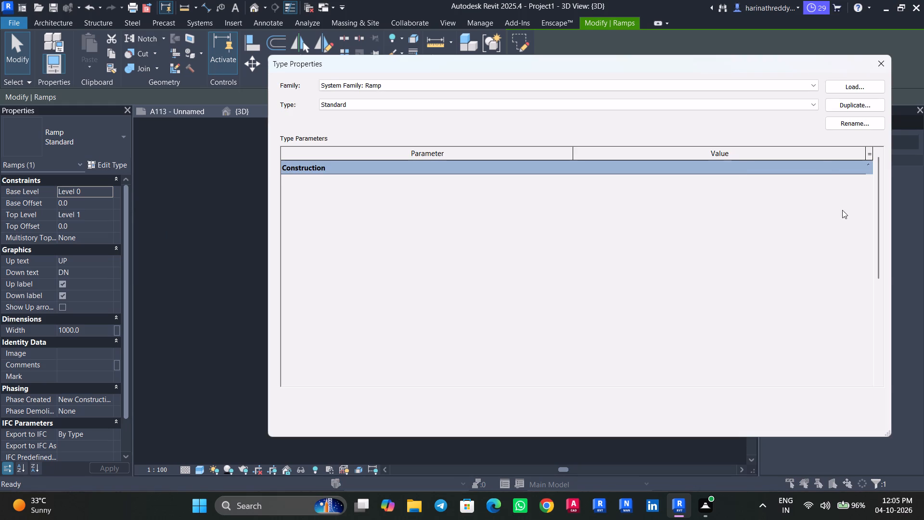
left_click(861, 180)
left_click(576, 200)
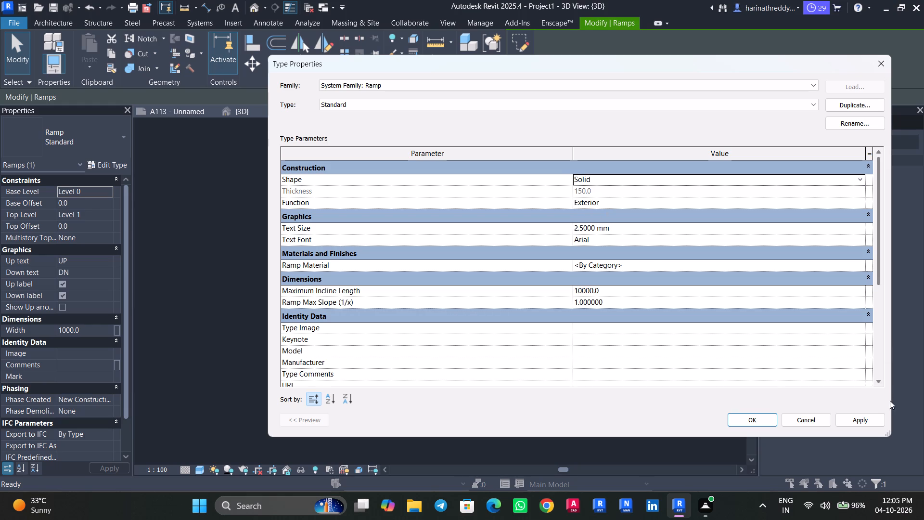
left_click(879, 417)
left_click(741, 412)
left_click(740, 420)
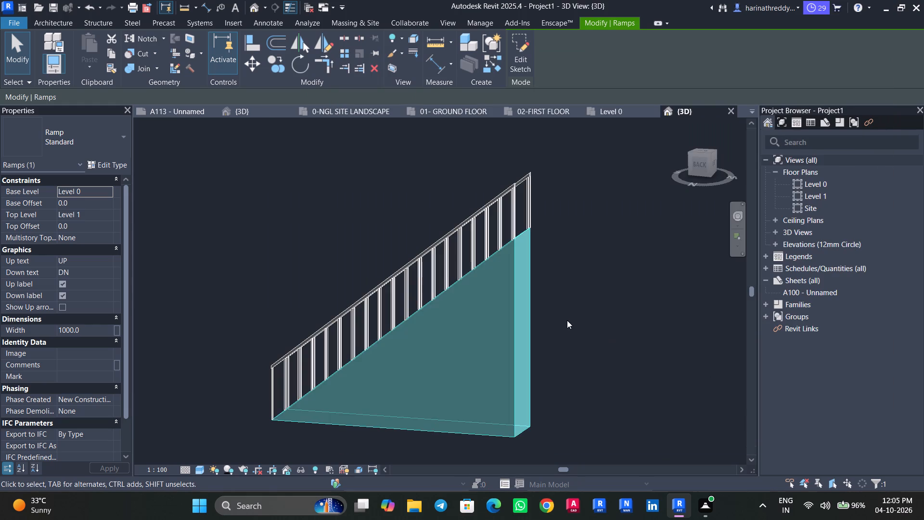
Examine the solid-shaped ramp and its railings from several angles.
key("Escape")
scroll(604, 352, "up", 1, "shift")
middle_click_drag(608, 356, 721, 386, "shift")
middle_click_drag(585, 364, 647, 387, "shift")
middle_click_drag(547, 326, 499, 329, "shift")
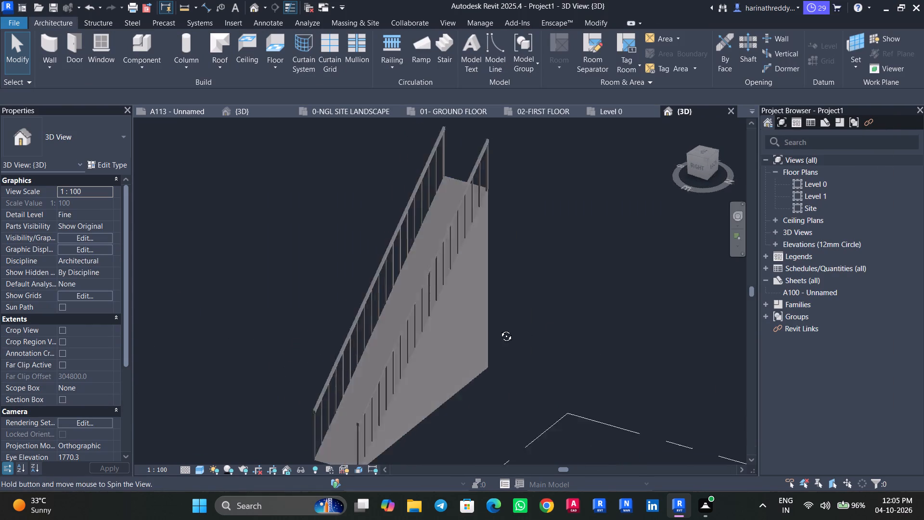
middle_click_drag(499, 329, 295, 341, "shift")
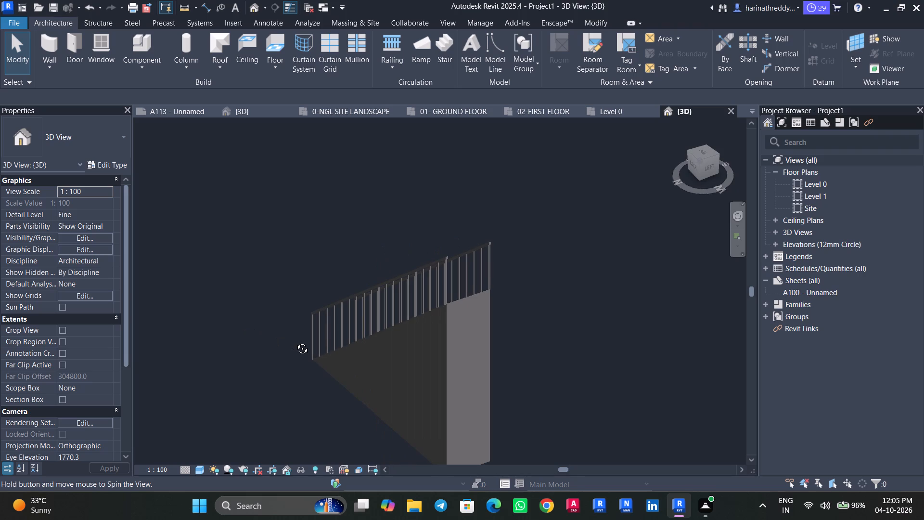
middle_click_drag(295, 341, 296, 342, "shift")
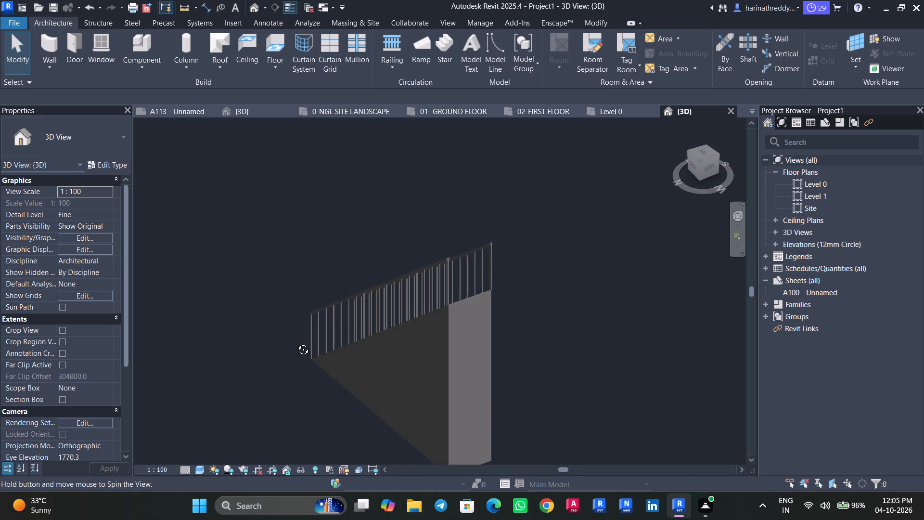
middle_click_drag(296, 342, 427, 348, "shift")
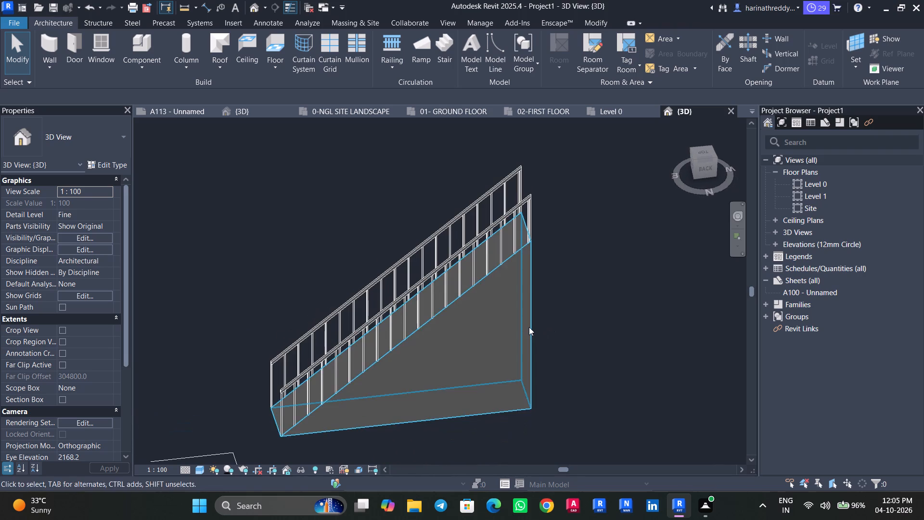
left_click(529, 327)
middle_click_drag(554, 327, 705, 343, "shift")
key("Escape")
key("Escape")
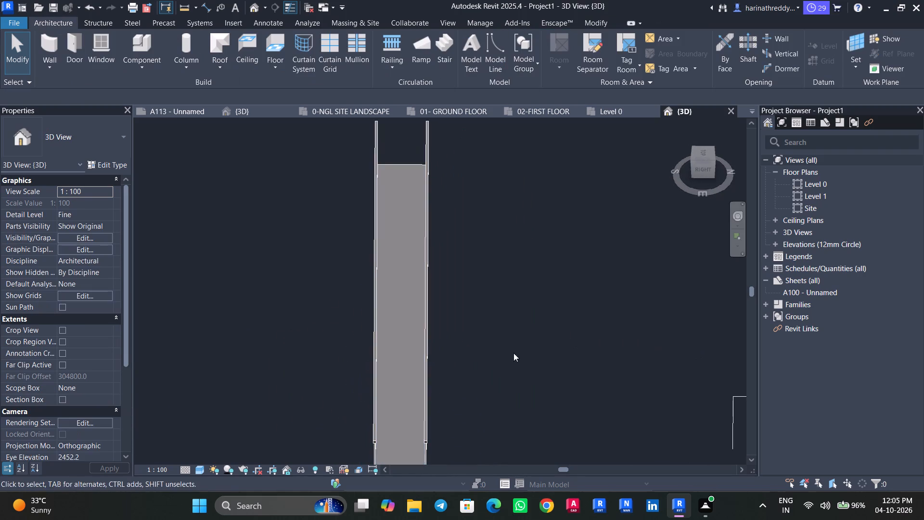
middle_click_drag(537, 338, 693, 286, "shift")
Set the Standard ramp type's Shape back to Thick.
left_click(308, 324)
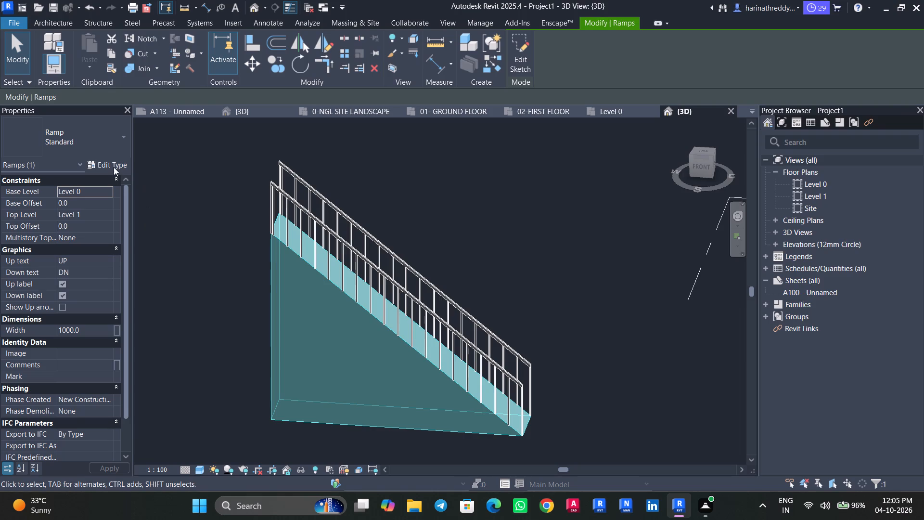
left_click(112, 163)
left_click(854, 179)
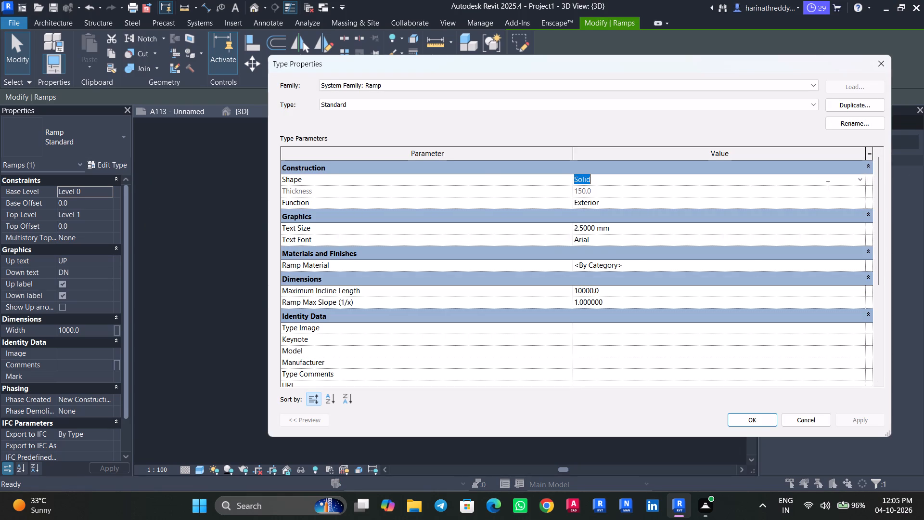
left_click(860, 182)
left_click(626, 188)
left_click(850, 421)
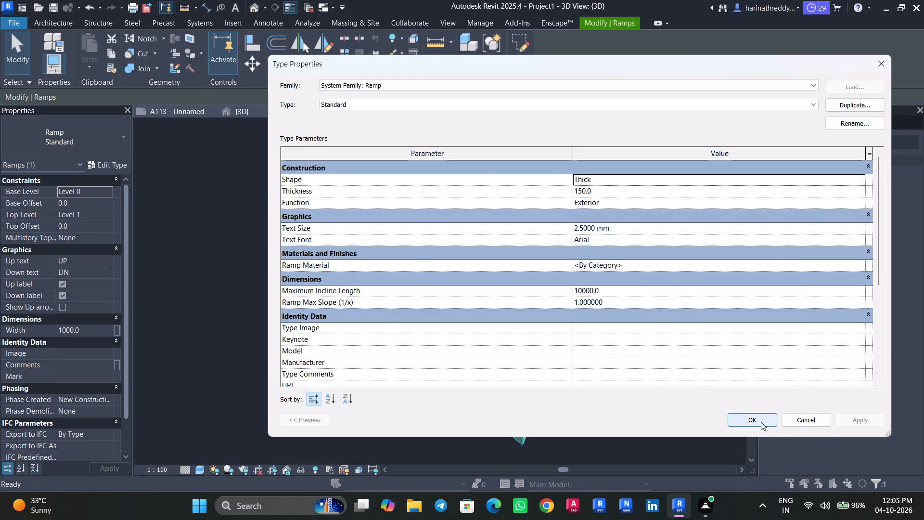
left_click(759, 421)
left_click(115, 164)
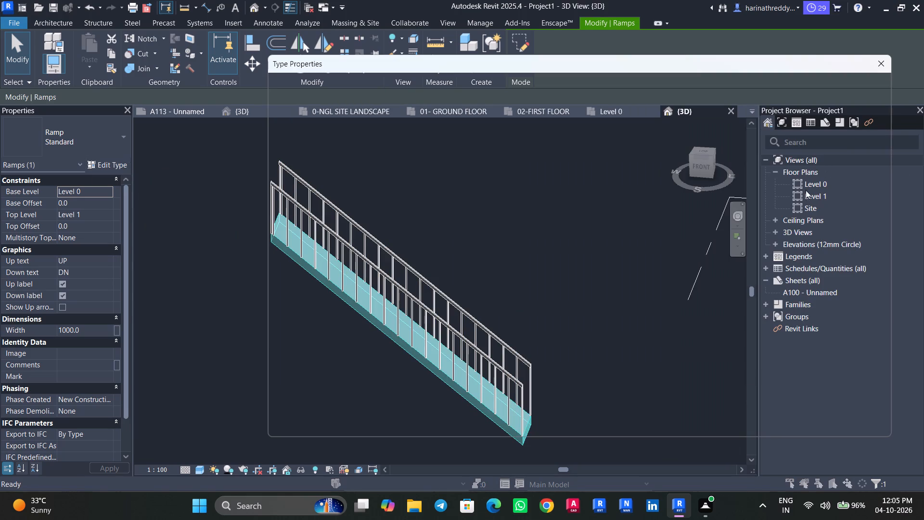
left_click(891, 73)
key("Escape")
key("Escape")
Delete the straight ramp together with its railings.
left_click_drag(576, 427, 306, 164)
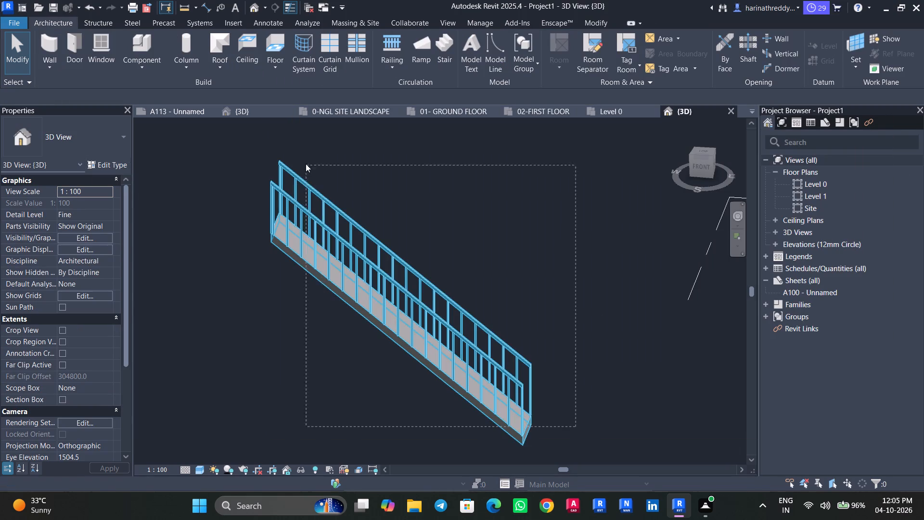
left_click_drag(306, 164, 216, 123)
key("Delete")
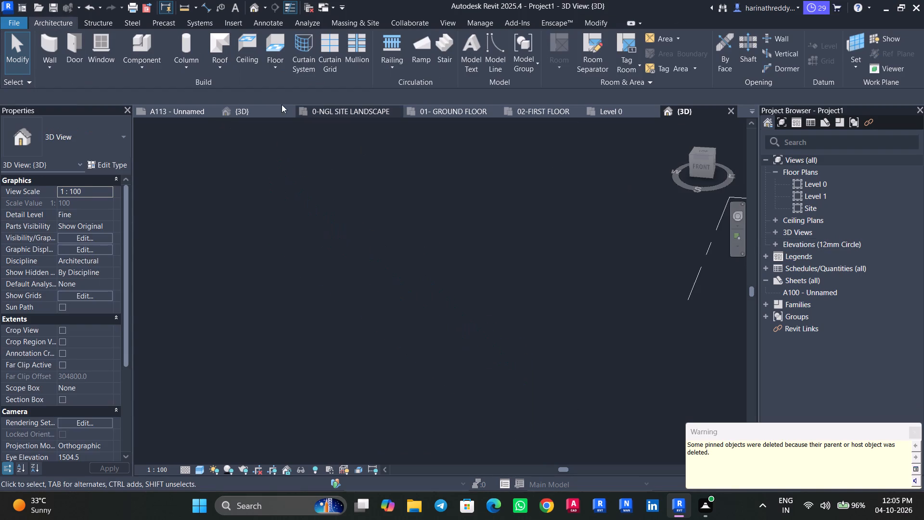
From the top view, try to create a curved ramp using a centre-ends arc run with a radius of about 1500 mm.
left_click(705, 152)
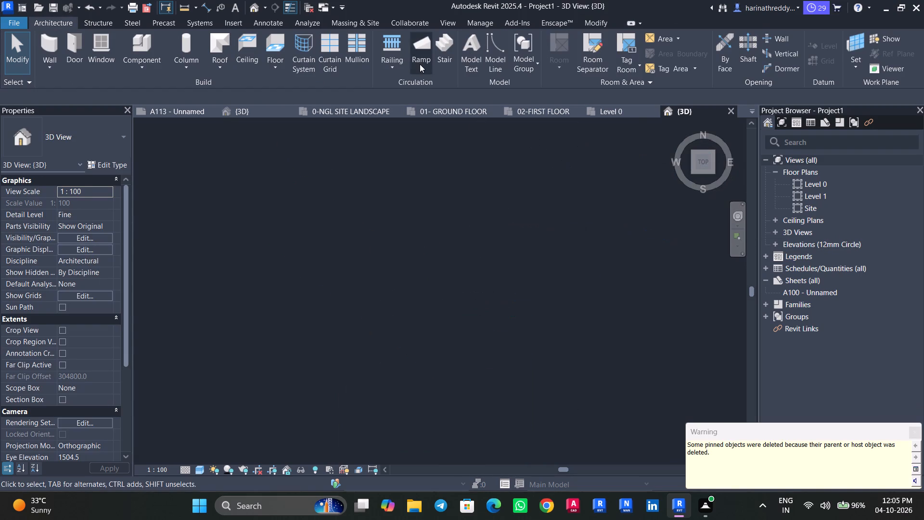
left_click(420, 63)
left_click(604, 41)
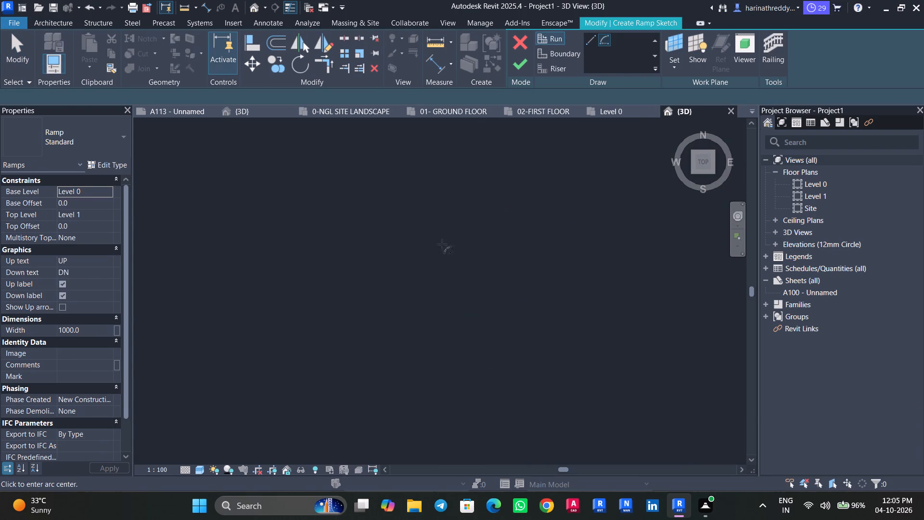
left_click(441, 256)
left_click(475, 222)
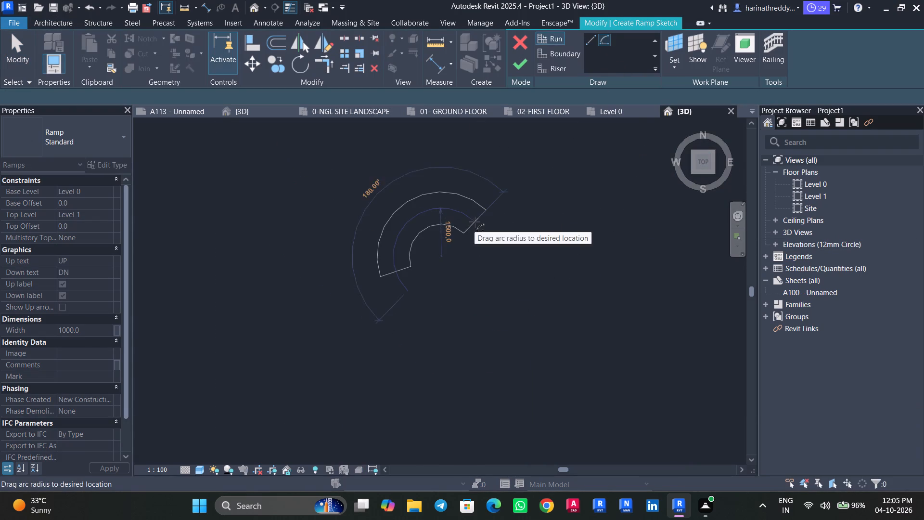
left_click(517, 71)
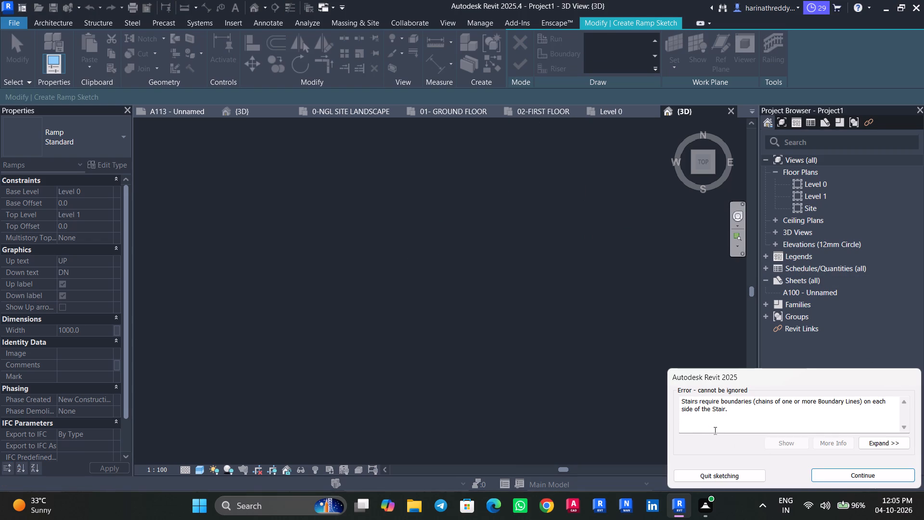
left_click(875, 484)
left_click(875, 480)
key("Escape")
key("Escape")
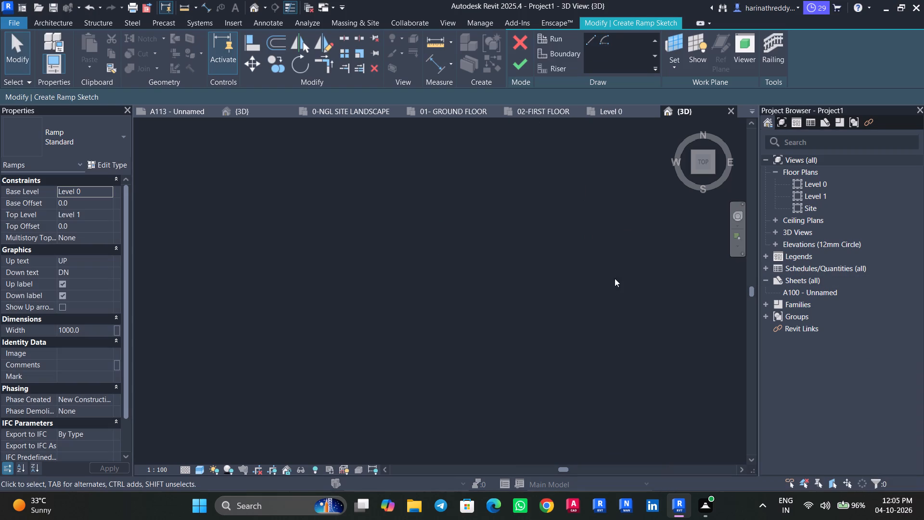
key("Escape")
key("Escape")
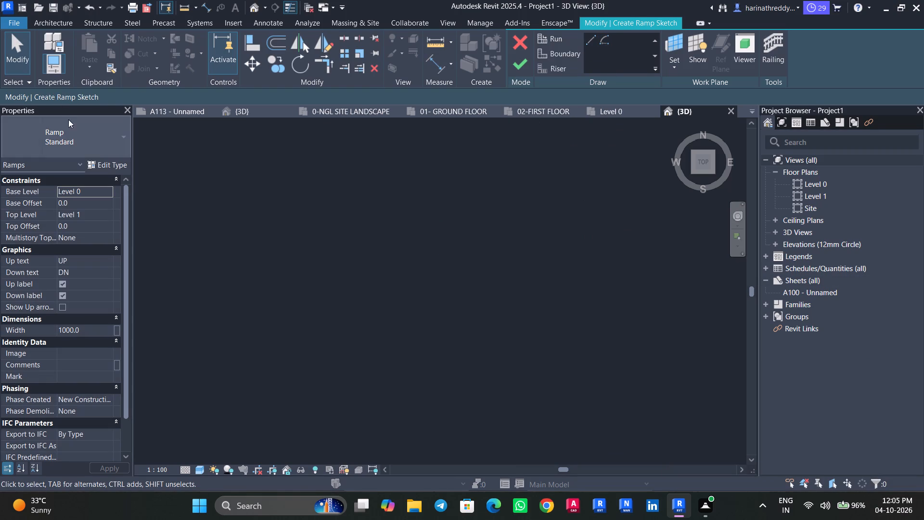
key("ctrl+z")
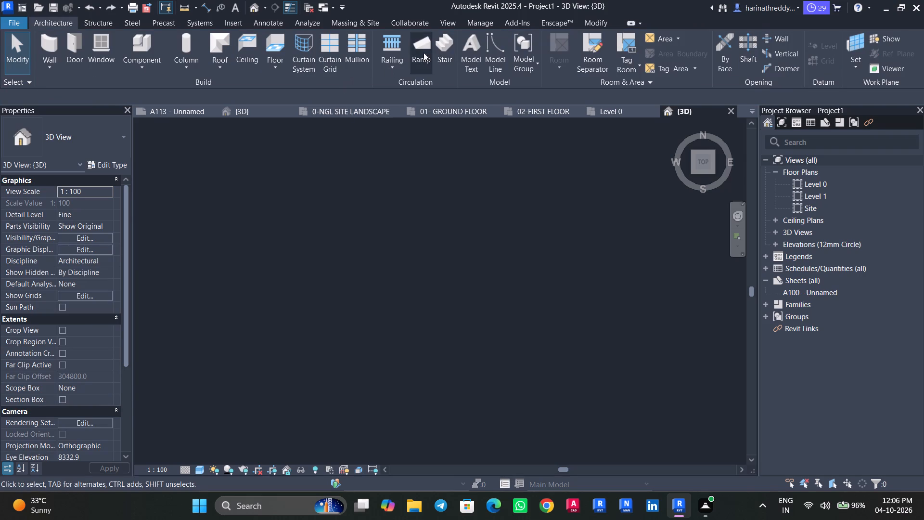
Create a curved ramp from a centre-ends arc run with a radius of about 2100 mm, sweeping about 108°.
left_click(423, 52)
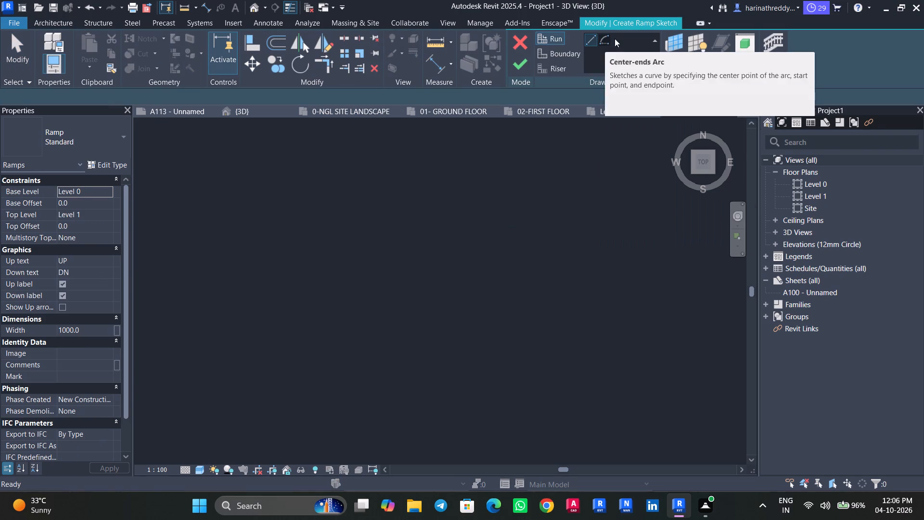
left_click(602, 41)
left_click(482, 325)
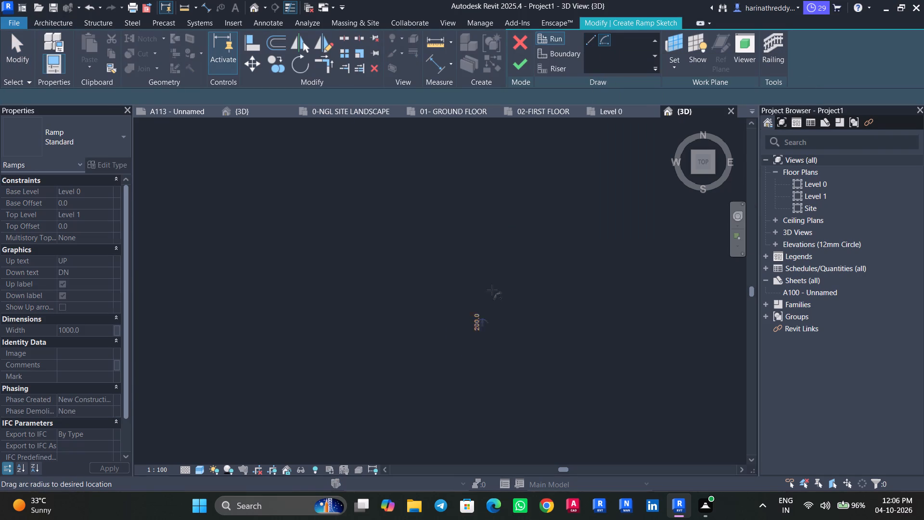
left_click(506, 255)
key("Escape")
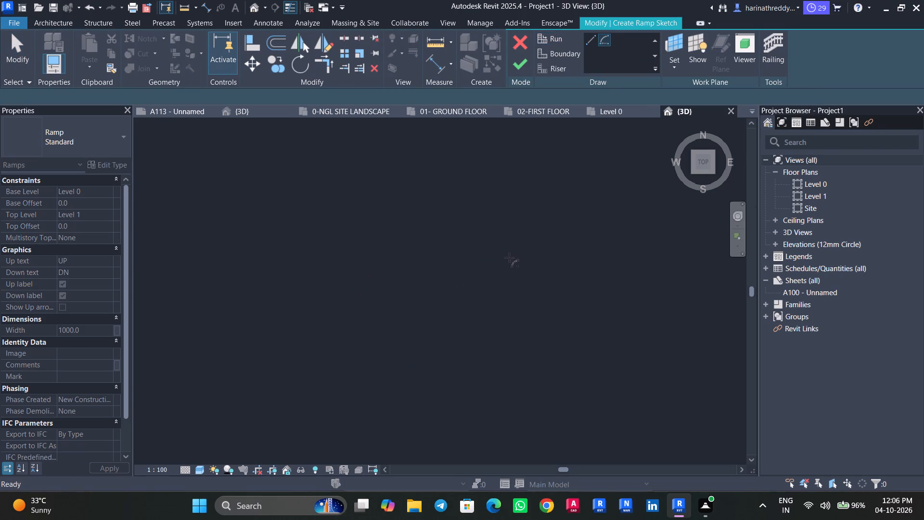
left_click(451, 276)
left_click(491, 221)
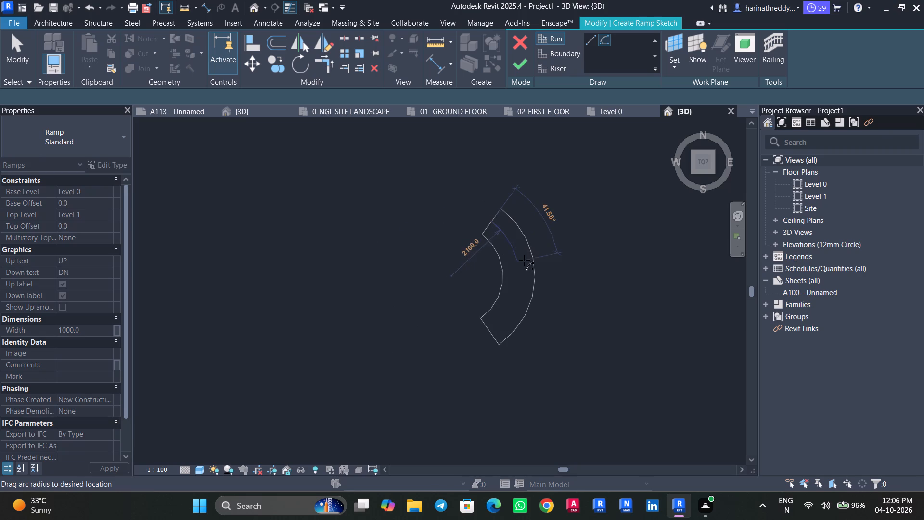
left_click(366, 253)
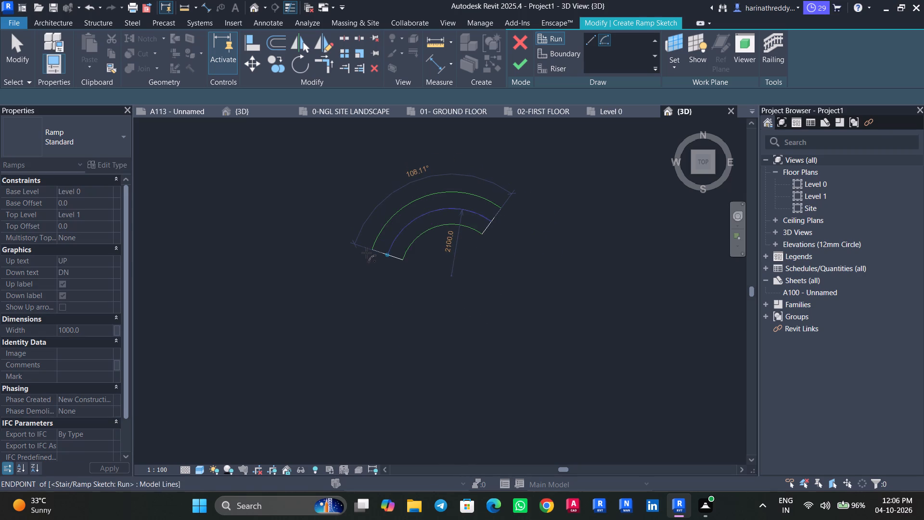
left_click(526, 66)
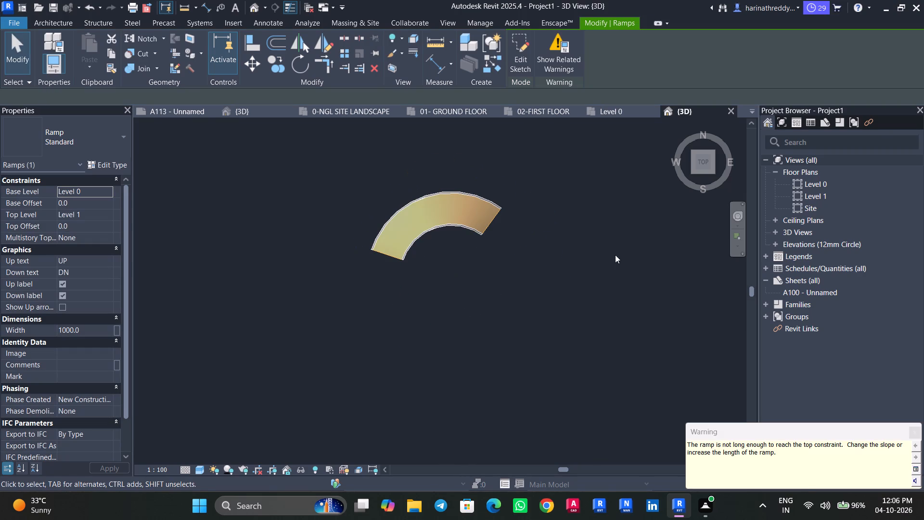
Examine the curved ramp and its railings in 3D against the Level 0 and Level 1 markers.
left_click(259, 4)
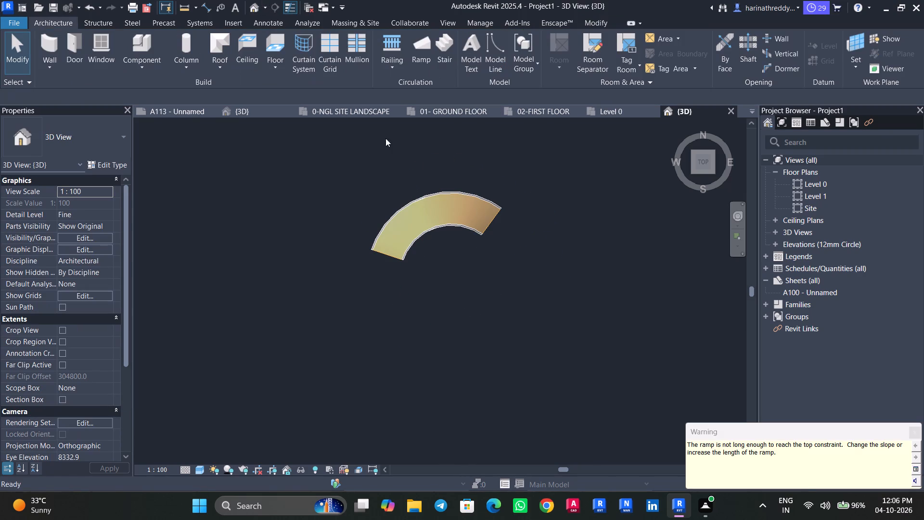
scroll(483, 254, "down", 2)
middle_click_drag(503, 298, 501, 137, "shift")
scroll(536, 225, "up", 3)
middle_click_drag(548, 238, 269, 187, "shift")
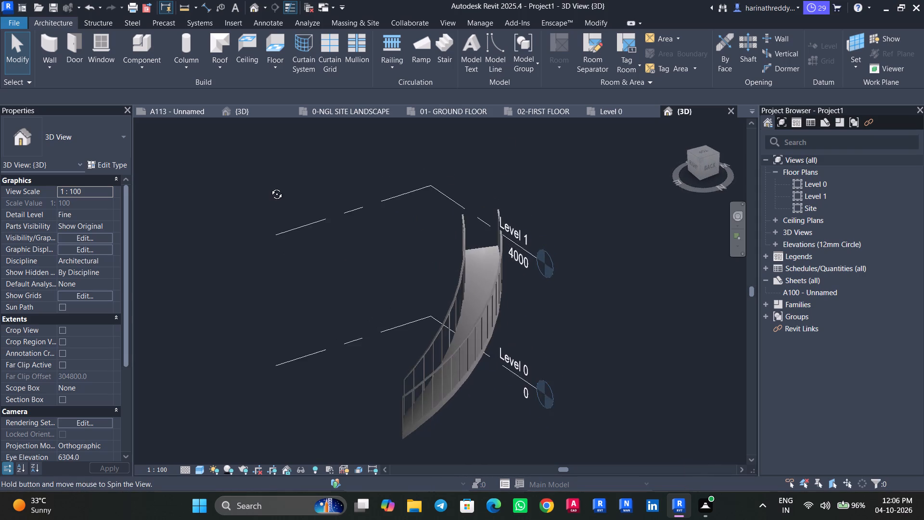
middle_click_drag(269, 187, 449, 179, "shift")
scroll(402, 258, "up", 3)
key("Escape")
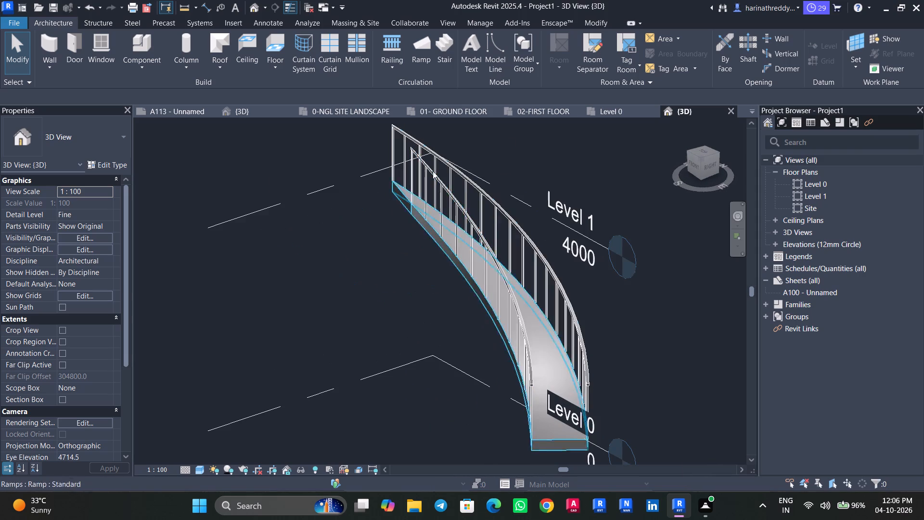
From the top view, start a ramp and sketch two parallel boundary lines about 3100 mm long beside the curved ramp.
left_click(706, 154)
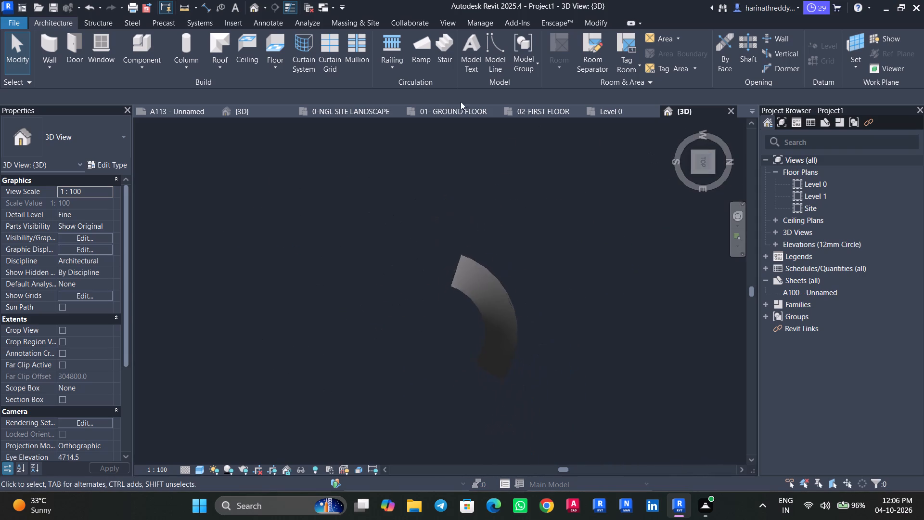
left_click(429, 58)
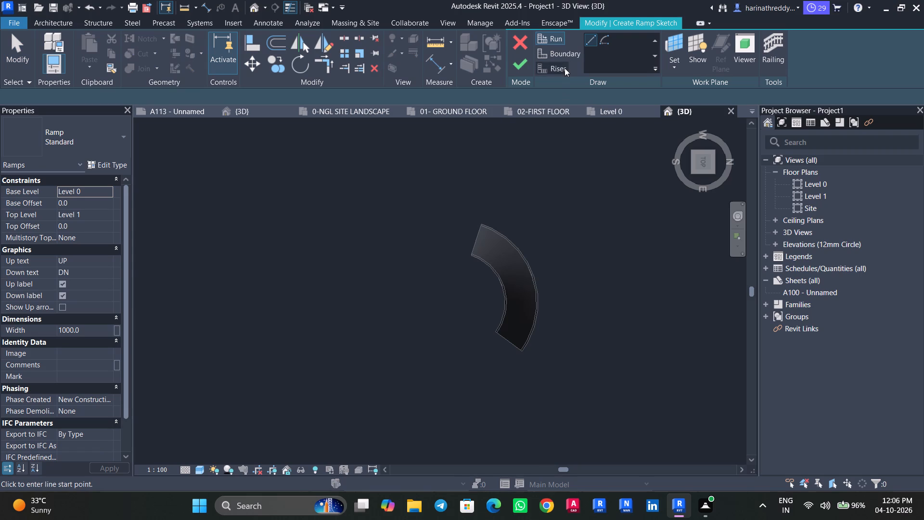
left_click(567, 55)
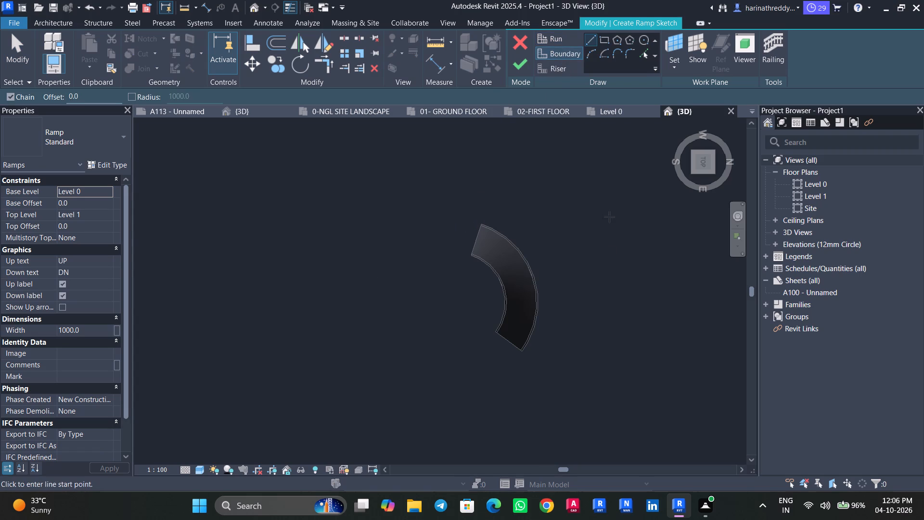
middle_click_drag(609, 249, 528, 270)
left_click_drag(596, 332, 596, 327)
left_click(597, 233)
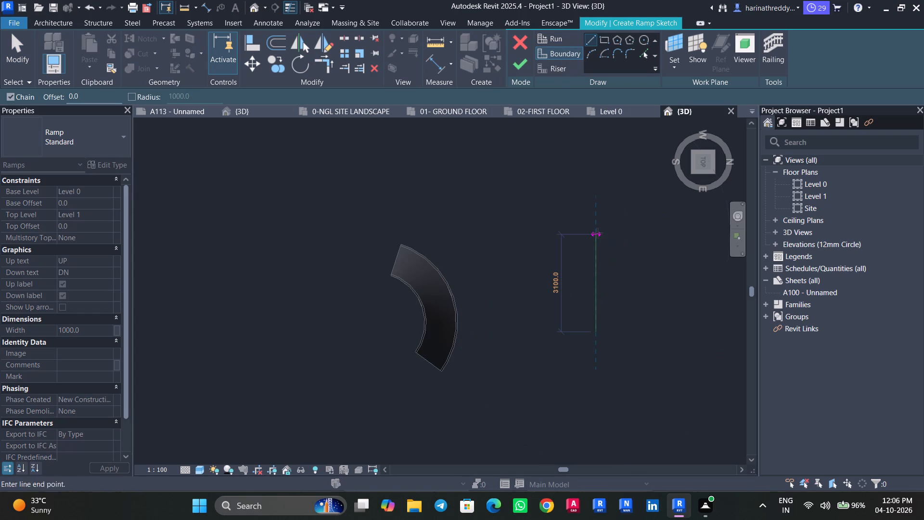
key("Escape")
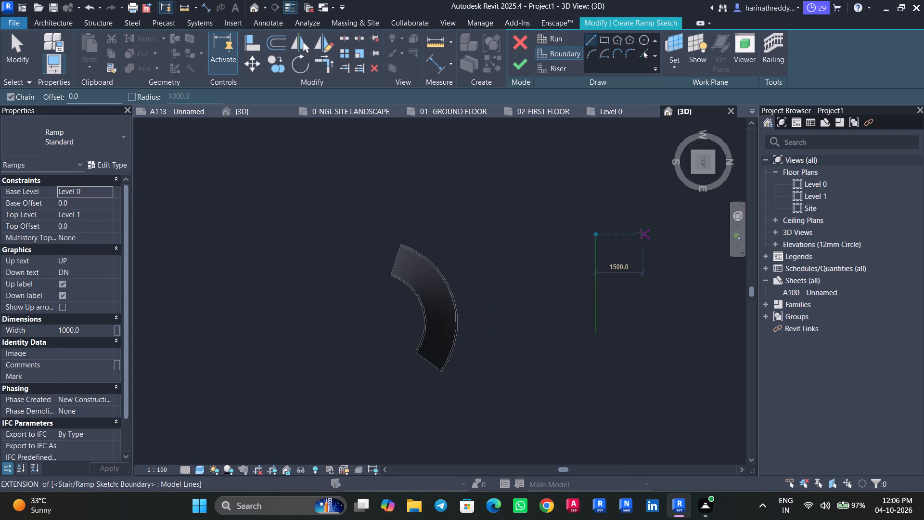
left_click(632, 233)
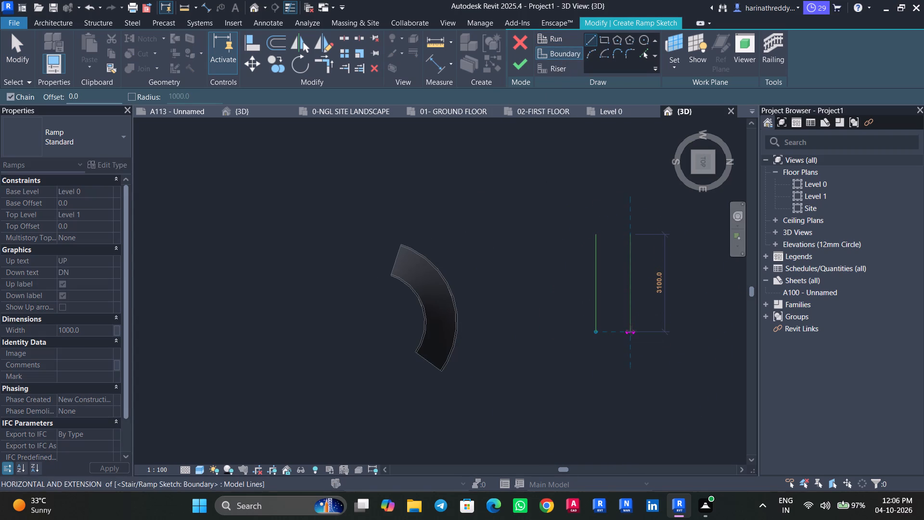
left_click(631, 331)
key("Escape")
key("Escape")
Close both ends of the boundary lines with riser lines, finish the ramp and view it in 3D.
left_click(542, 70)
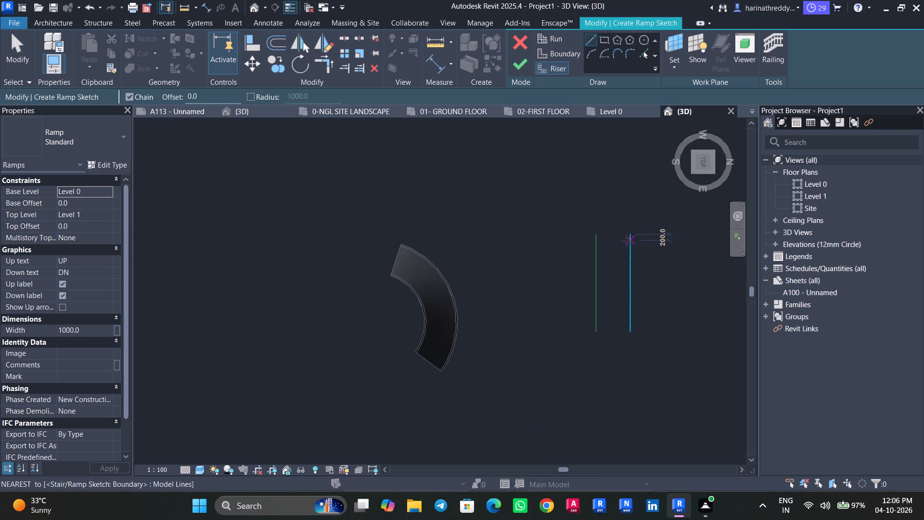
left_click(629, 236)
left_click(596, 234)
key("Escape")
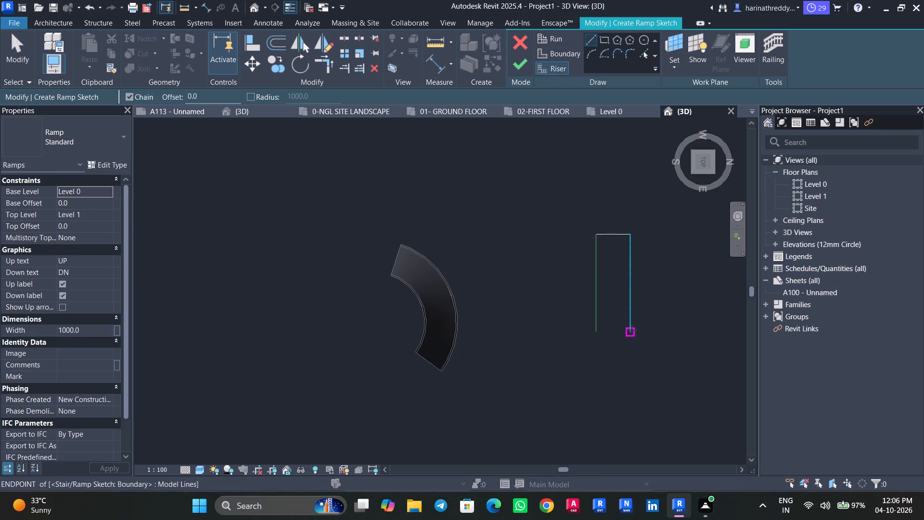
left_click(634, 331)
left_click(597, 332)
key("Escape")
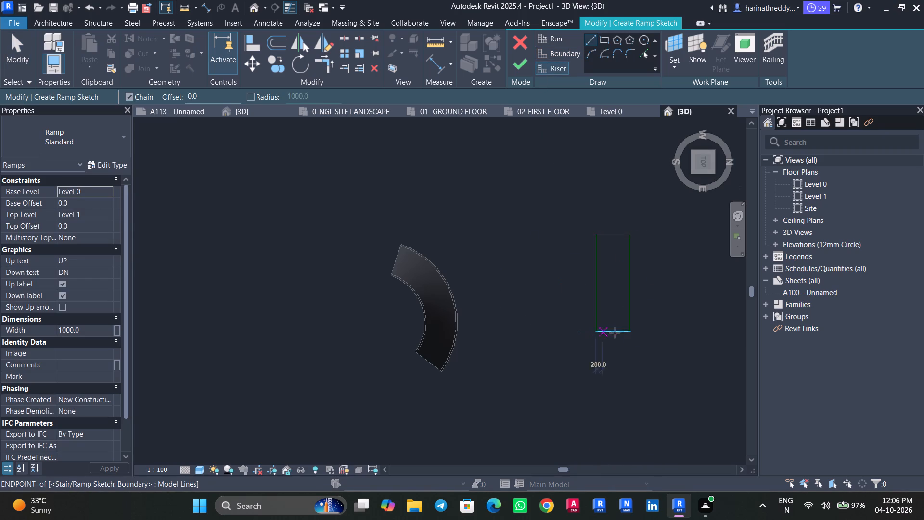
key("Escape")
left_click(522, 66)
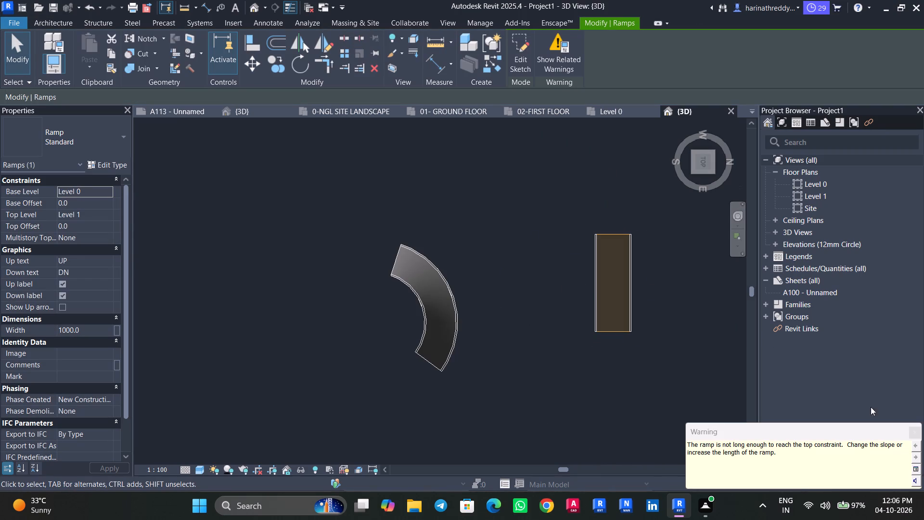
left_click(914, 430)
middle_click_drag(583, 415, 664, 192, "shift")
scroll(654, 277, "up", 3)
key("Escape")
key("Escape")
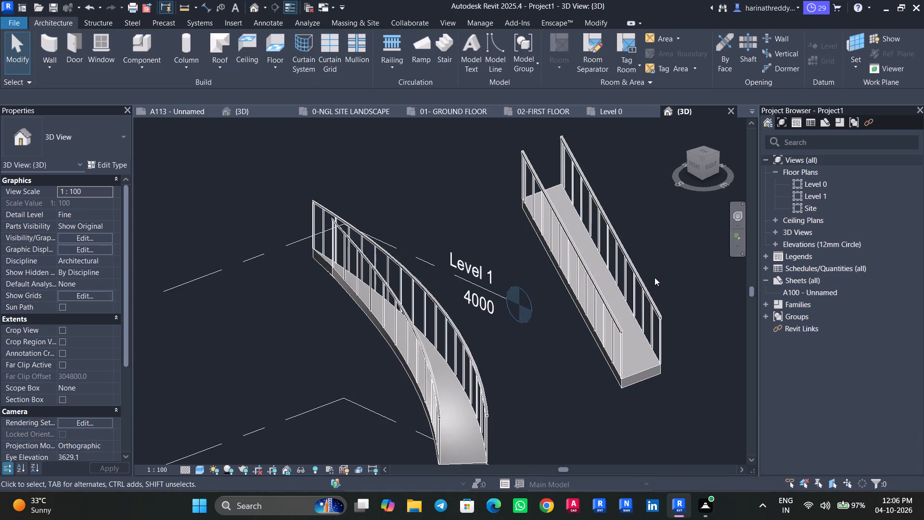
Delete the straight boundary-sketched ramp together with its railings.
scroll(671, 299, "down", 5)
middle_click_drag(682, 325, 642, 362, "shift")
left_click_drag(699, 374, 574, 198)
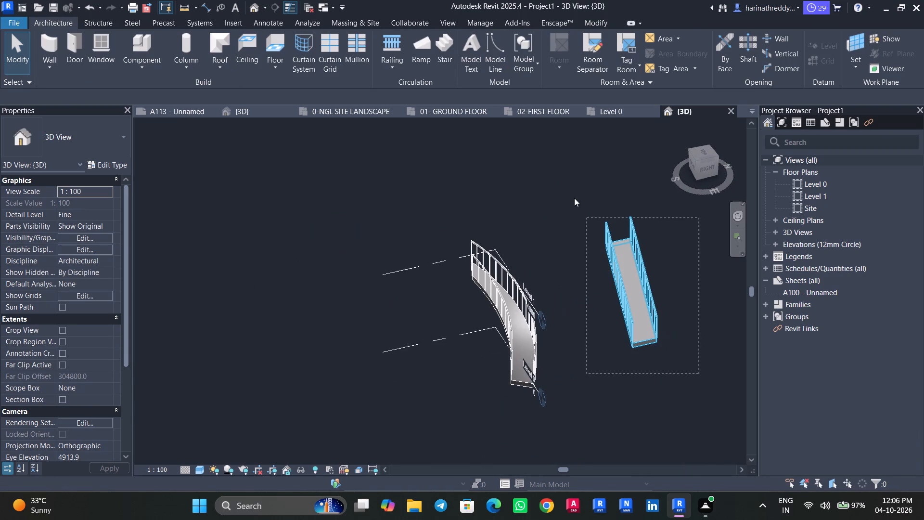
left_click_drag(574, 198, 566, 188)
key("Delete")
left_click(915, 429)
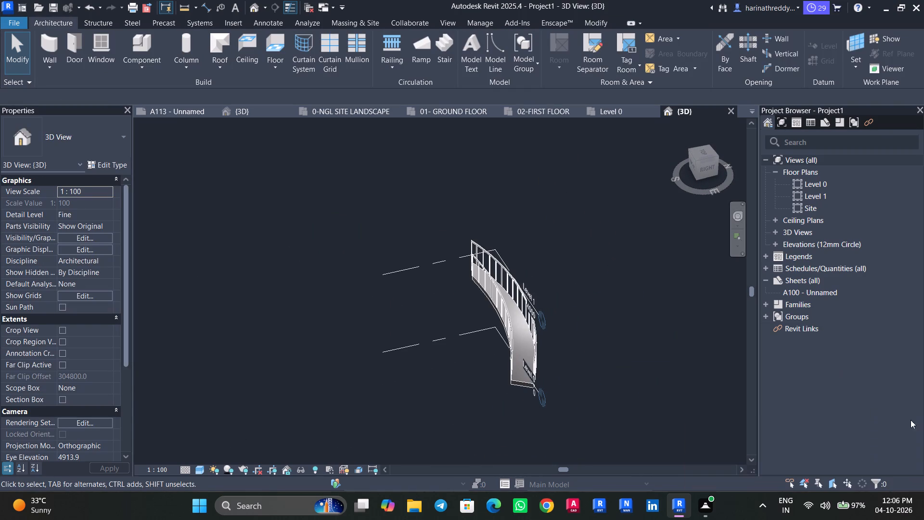
Examine the remaining curved ramp in 3D and review its Standard type properties without changing them.
left_click(703, 155)
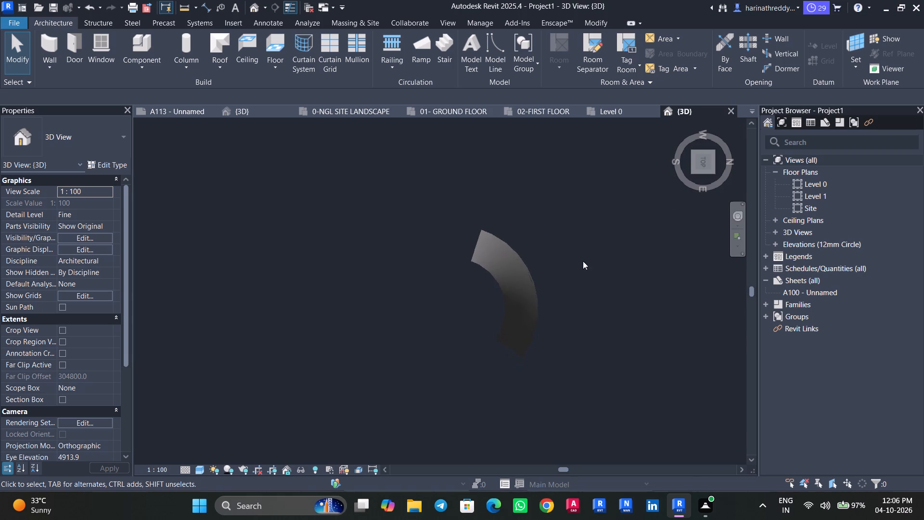
middle_click_drag(560, 329, 644, 155, "shift")
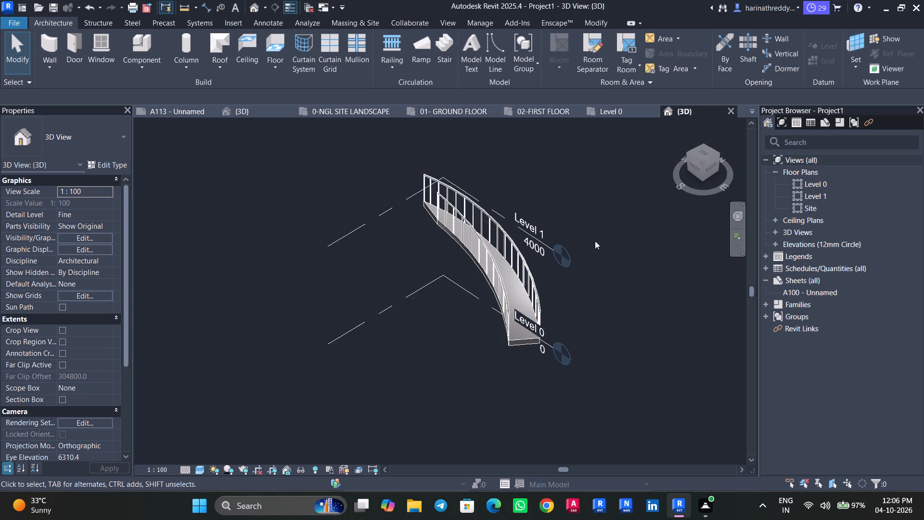
scroll(592, 247, "up", 1)
scroll(592, 247, "down", 1)
scroll(592, 247, "up", 4)
middle_click_drag(577, 281, 527, 249, "shift")
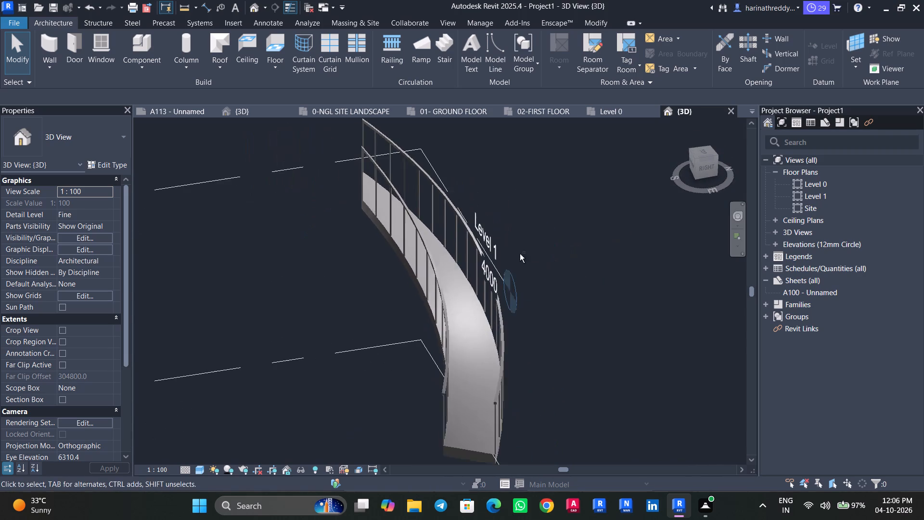
left_click(455, 278)
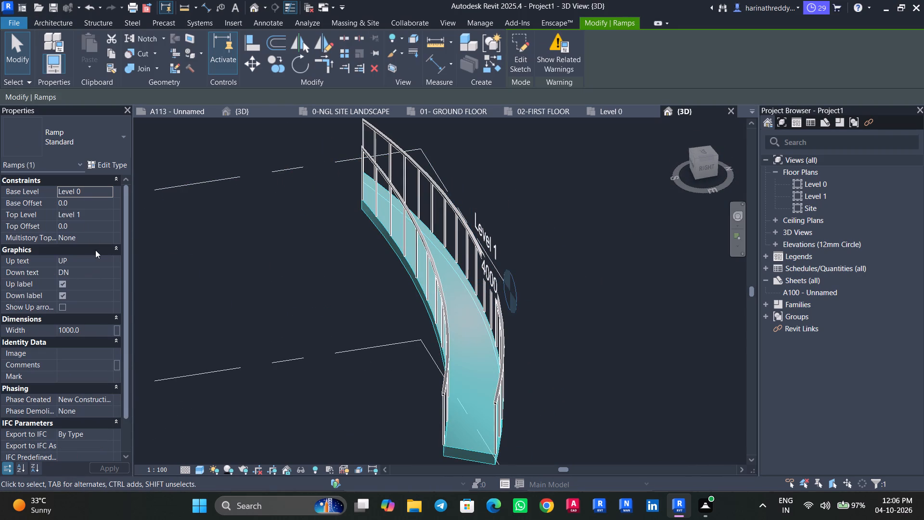
left_click(120, 164)
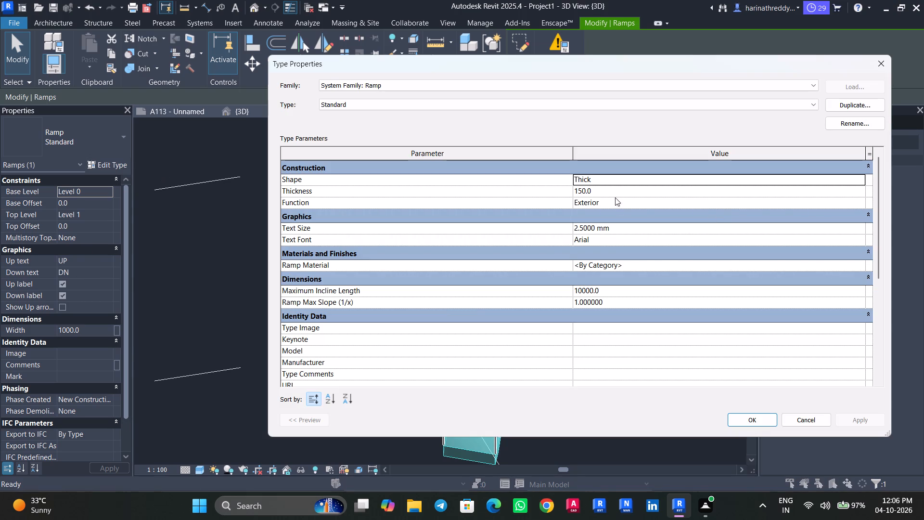
scroll(624, 299, "down", 1)
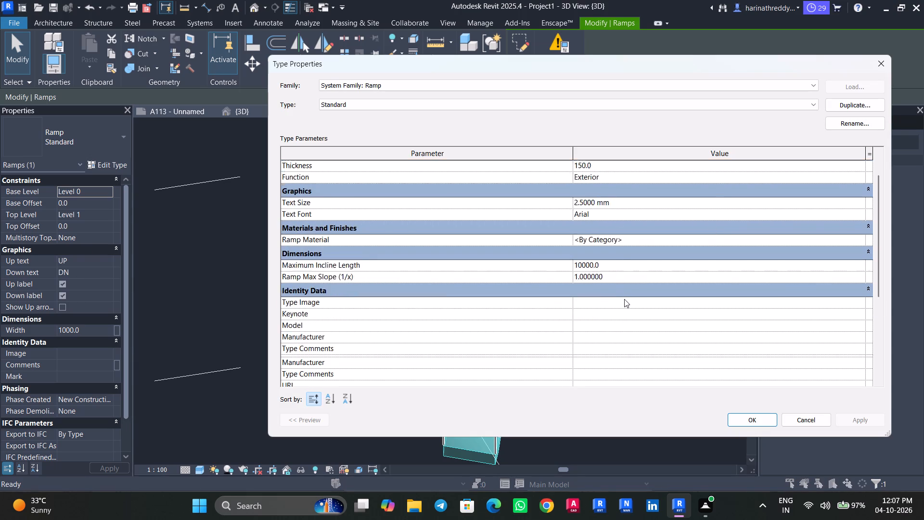
scroll(624, 299, "down", 2)
scroll(624, 299, "up", 6)
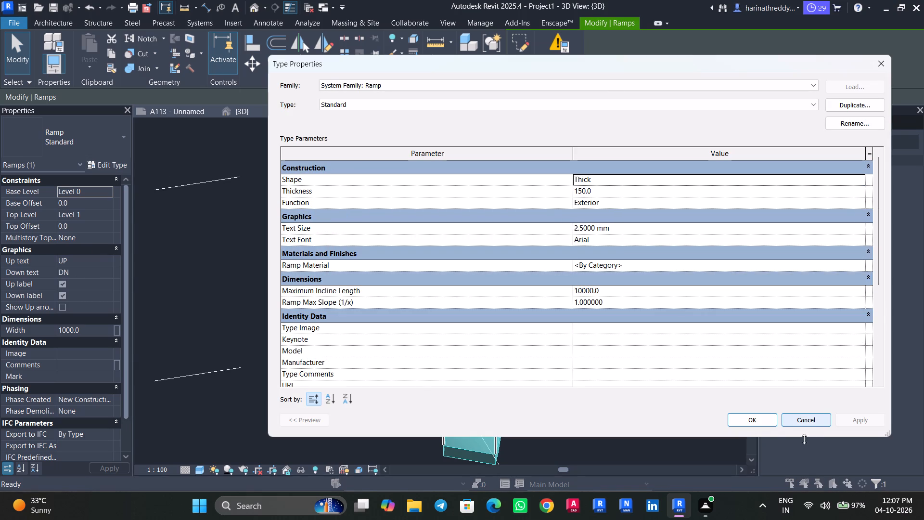
left_click(813, 419)
key("Escape")
key("Escape")
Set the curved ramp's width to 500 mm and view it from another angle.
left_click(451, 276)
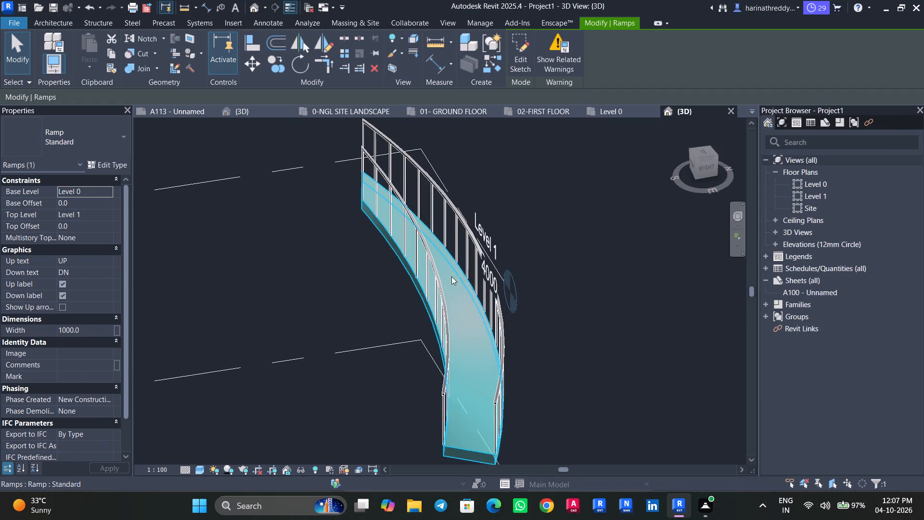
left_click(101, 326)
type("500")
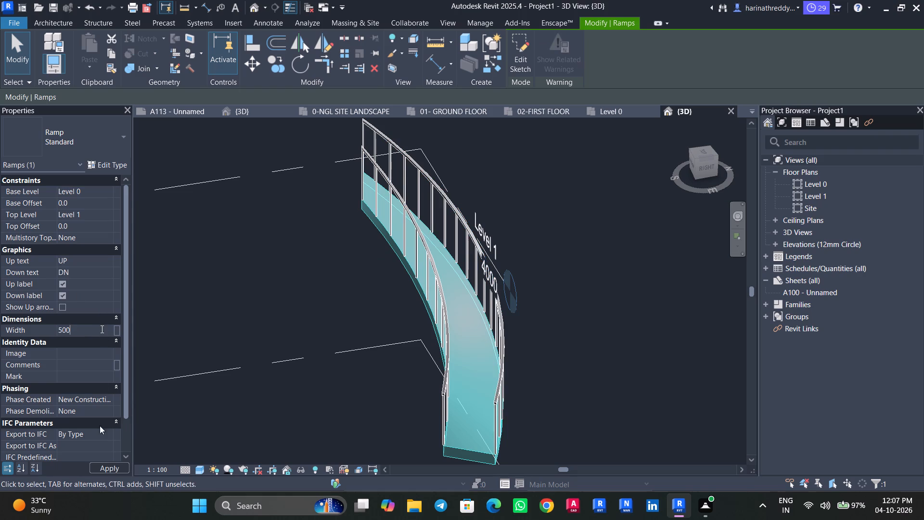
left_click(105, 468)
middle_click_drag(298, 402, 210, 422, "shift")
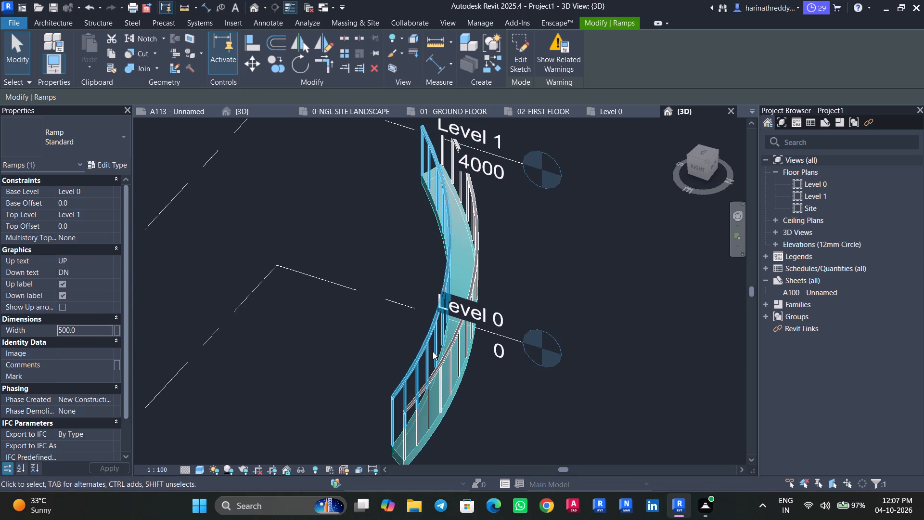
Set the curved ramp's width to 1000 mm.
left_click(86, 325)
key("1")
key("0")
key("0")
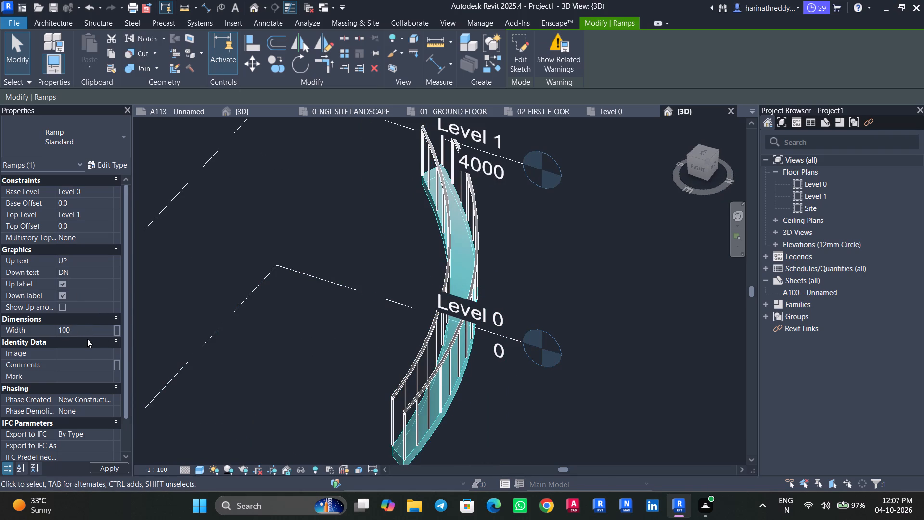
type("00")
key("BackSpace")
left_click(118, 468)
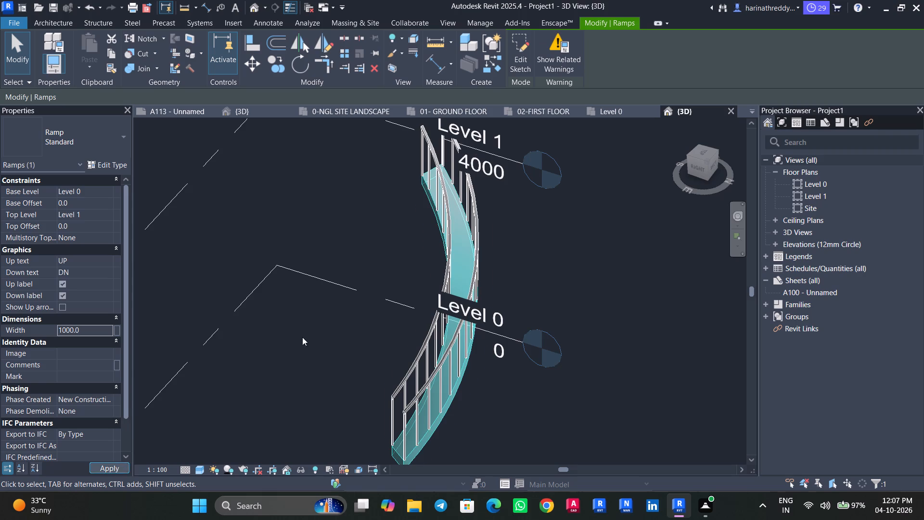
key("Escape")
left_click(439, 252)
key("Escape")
Open the curved ramp's sketch, inspect its run arc from the top view, and finish the sketch without edits.
left_click(452, 254)
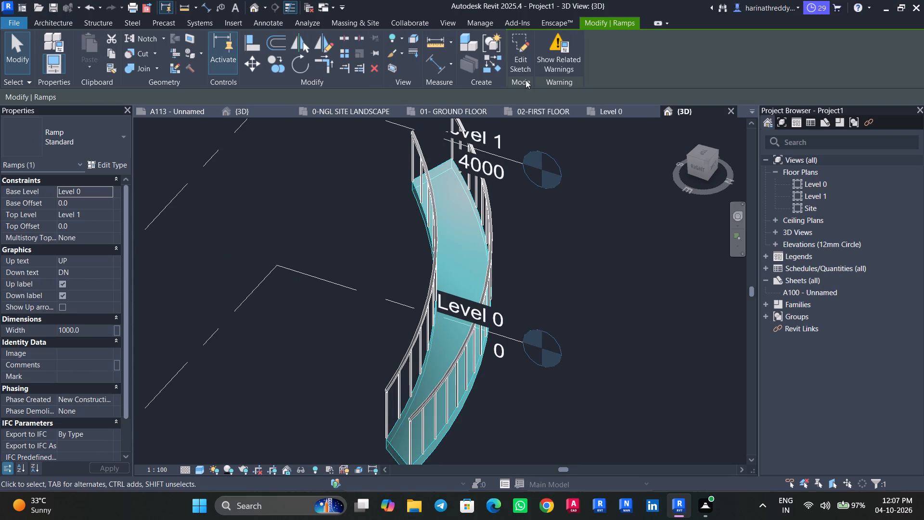
left_click(526, 66)
left_click(705, 154)
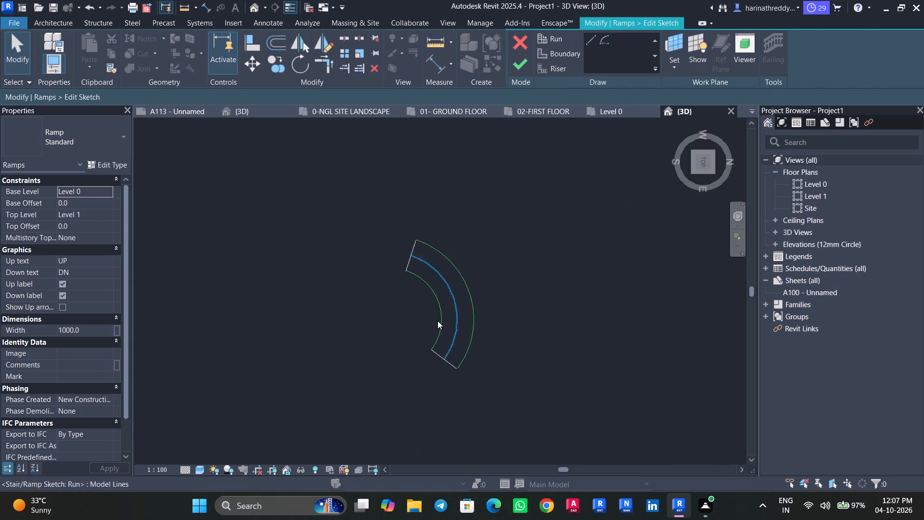
scroll(487, 260, "up", 4)
left_click(510, 239)
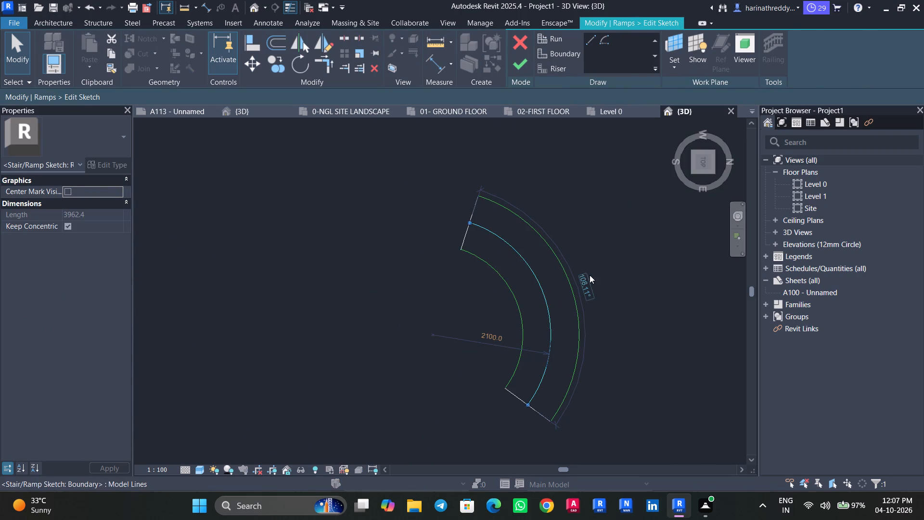
key("Escape")
key("Escape")
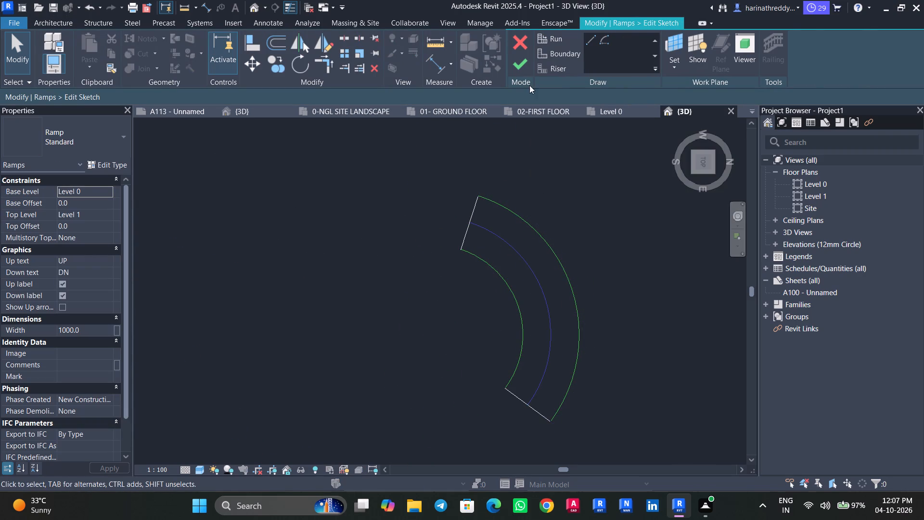
left_click(523, 70)
Examine the curved ramp and its railings in 3D from several angles.
scroll(603, 350, "down", 3)
scroll(603, 350, "up", 1)
scroll(594, 333, "down", 5)
scroll(606, 380, "down", 3)
middle_click_drag(609, 408, 665, 278, "shift")
scroll(611, 355, "up", 7)
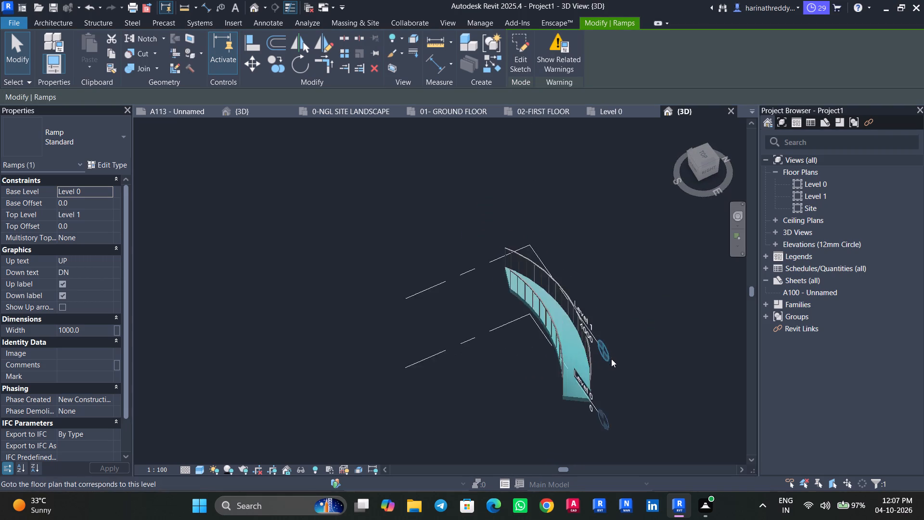
scroll(611, 359, "up", 4)
middle_click_drag(607, 376, 629, 356, "shift")
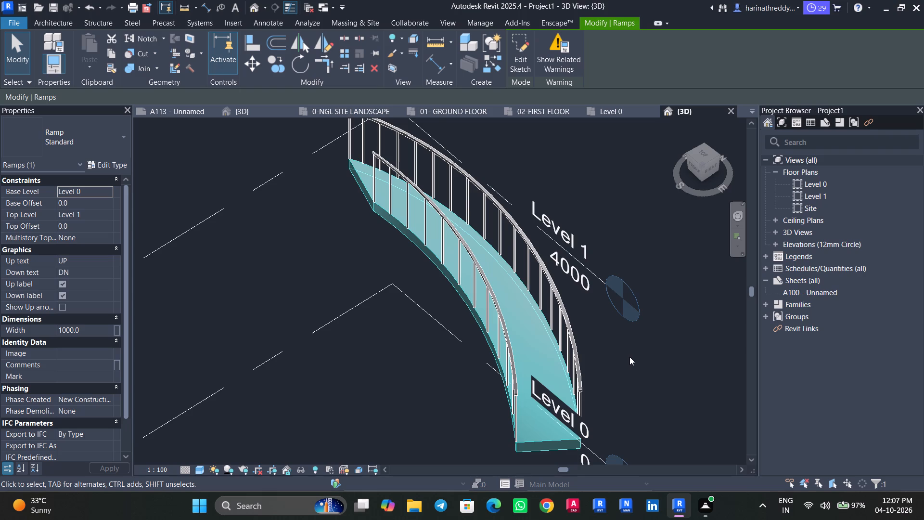
key("Escape")
key("Escape")
left_click_drag(613, 351, 457, 331)
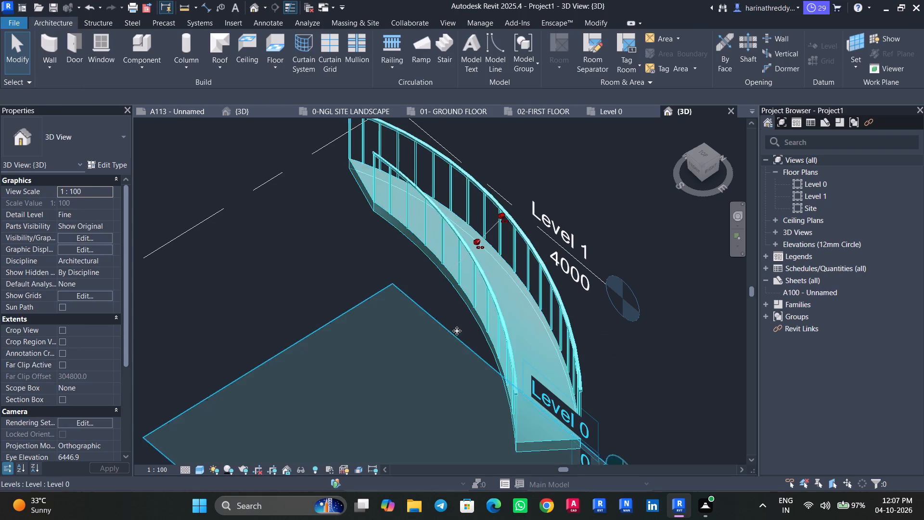
key("Escape")
key("Escape")
scroll(586, 345, "down", 3, "shift")
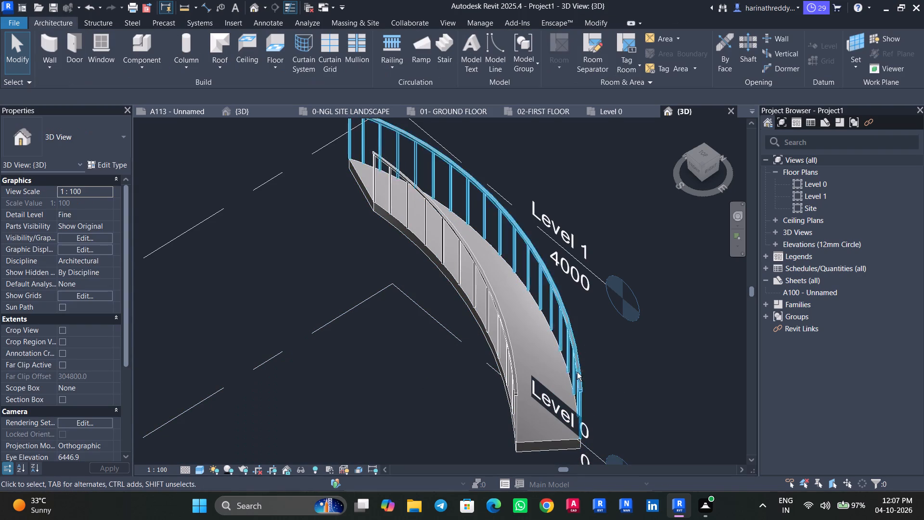
middle_click_drag(573, 380, 530, 468, "shift")
left_click_drag(542, 178, 566, 222)
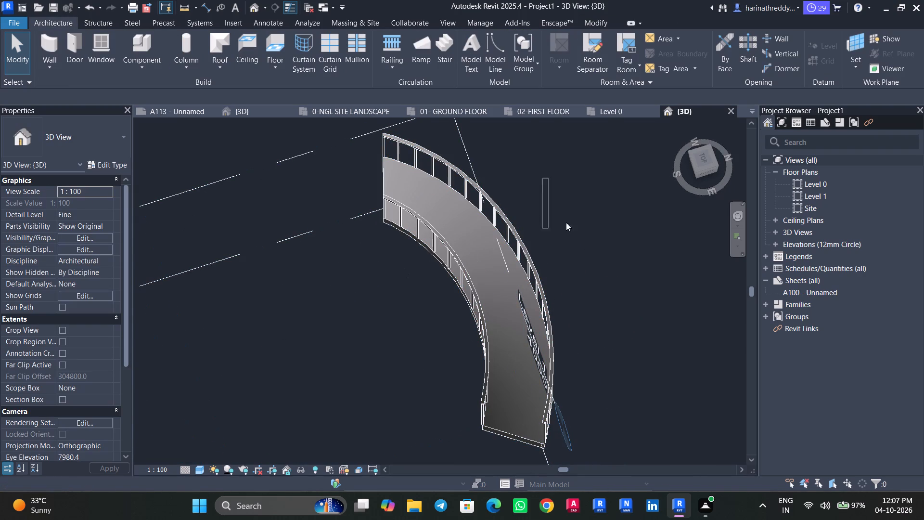
left_click_drag(566, 222, 623, 197)
key("Escape")
key("Escape")
left_click_drag(356, 169, 427, 184)
scroll(382, 203, "down", 2)
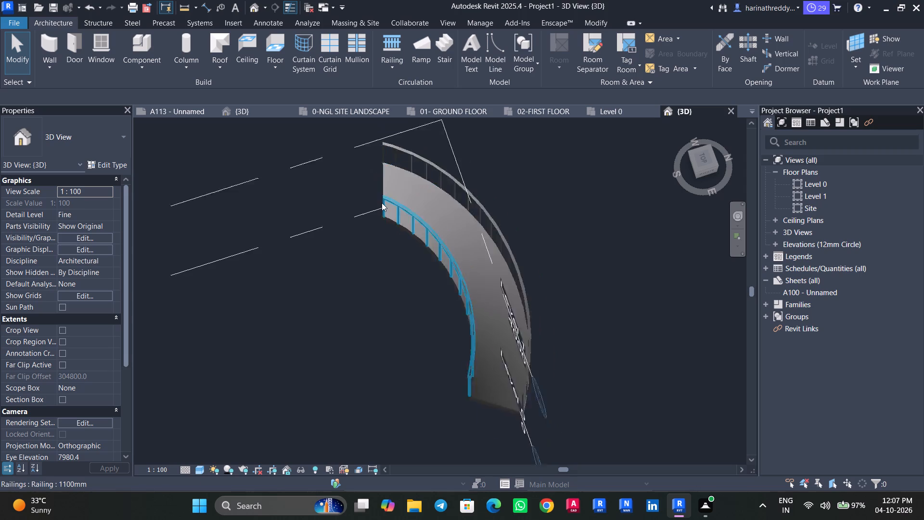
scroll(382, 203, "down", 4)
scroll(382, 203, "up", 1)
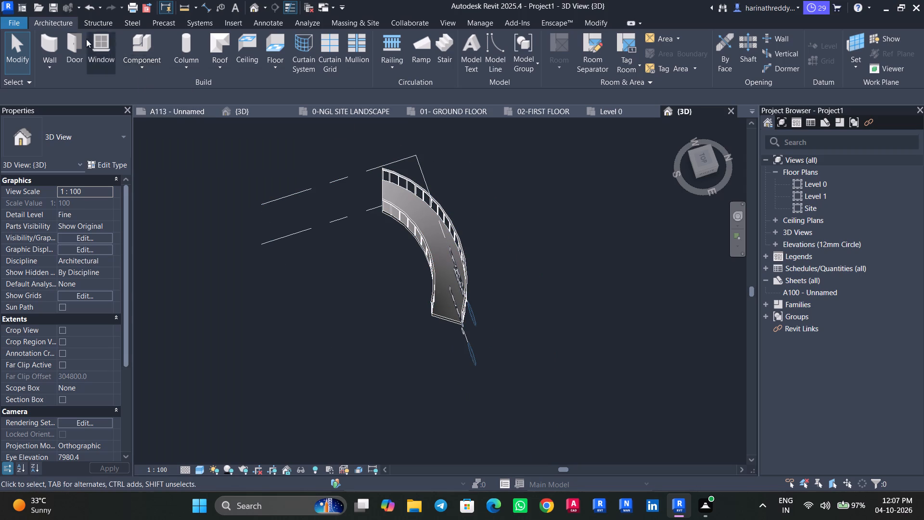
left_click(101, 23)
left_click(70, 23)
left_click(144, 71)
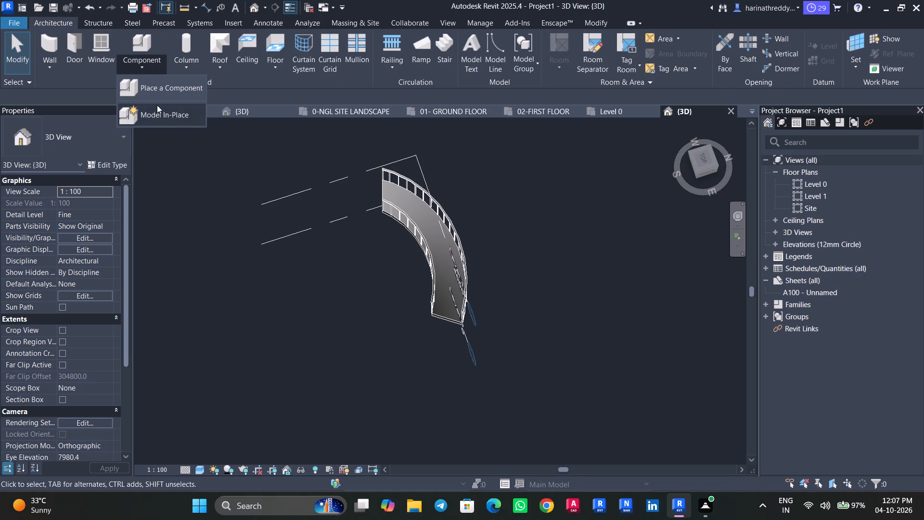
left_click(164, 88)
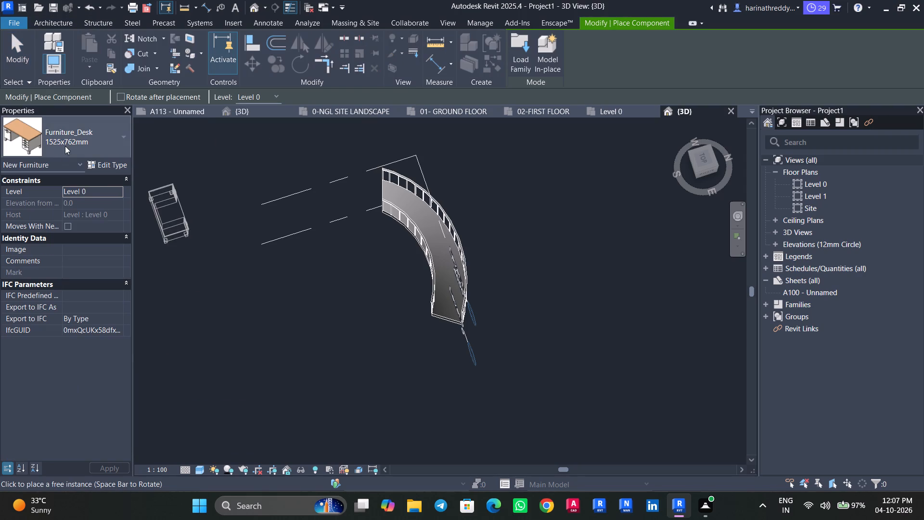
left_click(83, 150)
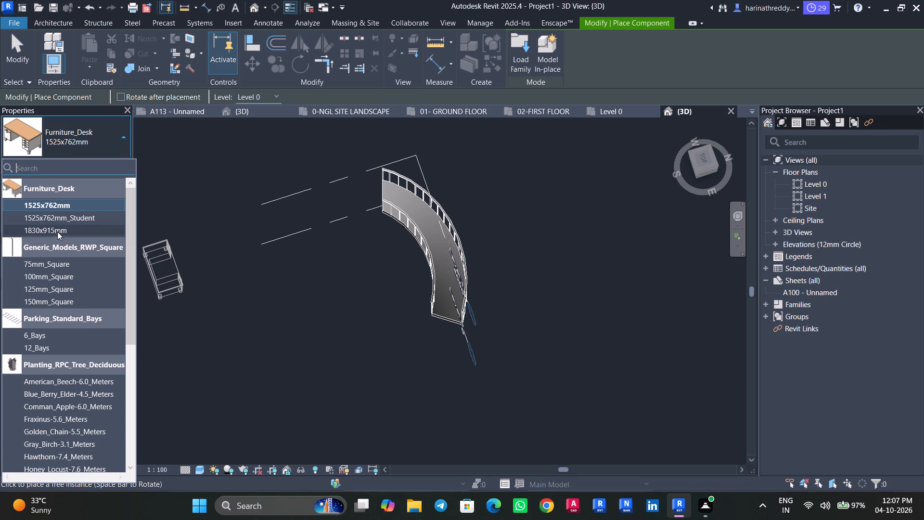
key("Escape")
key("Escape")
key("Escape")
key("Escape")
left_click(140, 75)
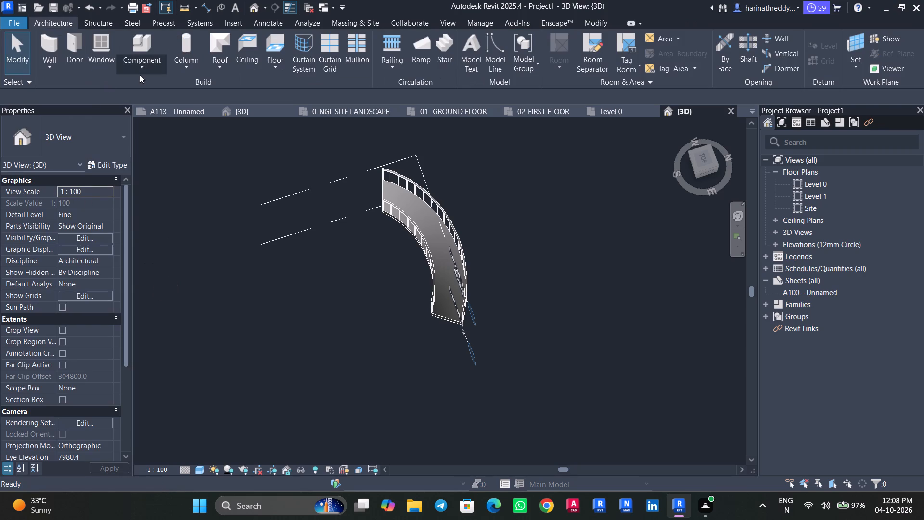
Load the Furniture_Book_Stack_6-level family from the Autodesk library's Furniture category.
left_click(699, 157)
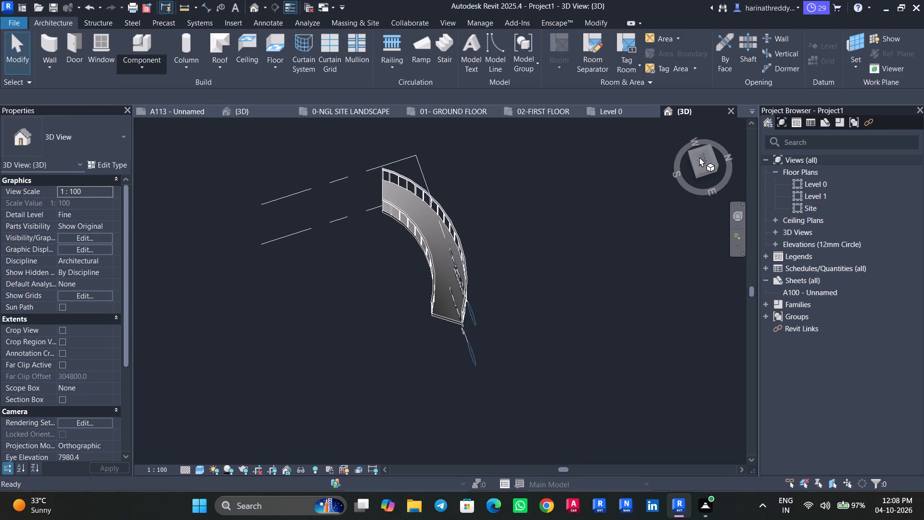
left_click(703, 159)
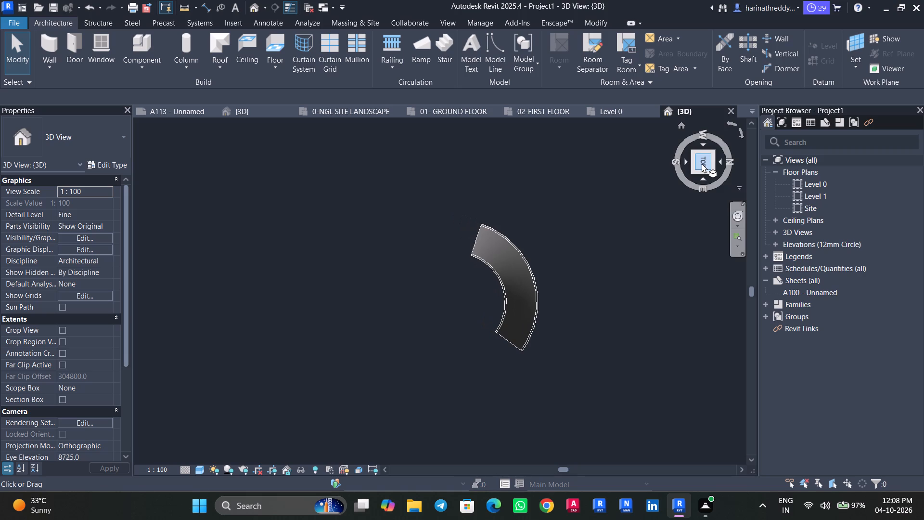
left_click(241, 22)
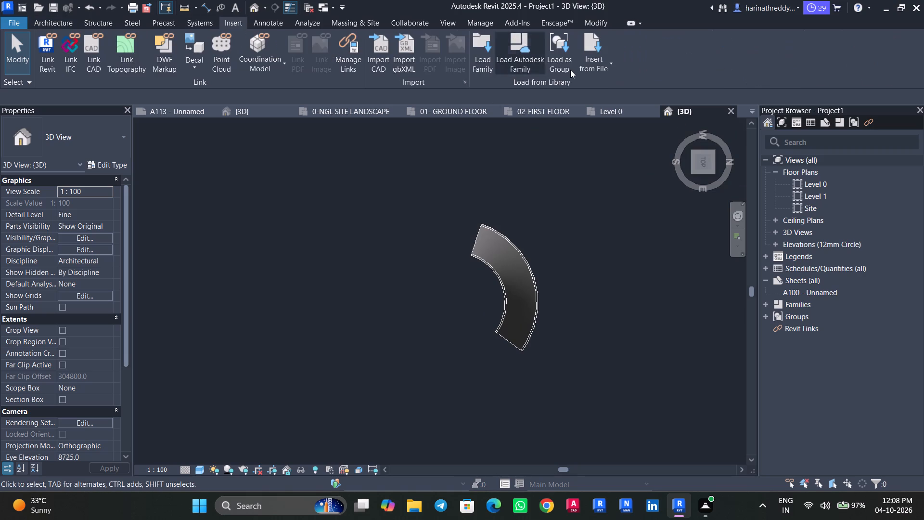
left_click(532, 62)
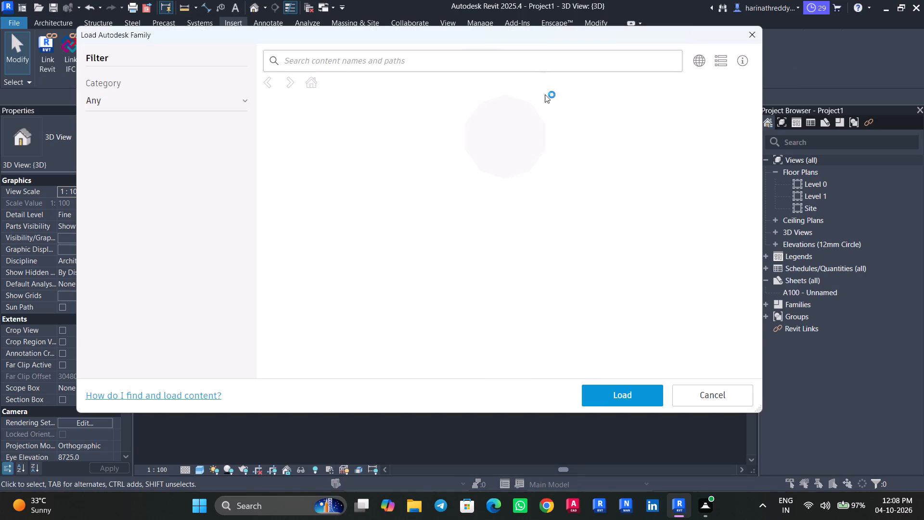
left_click(106, 276)
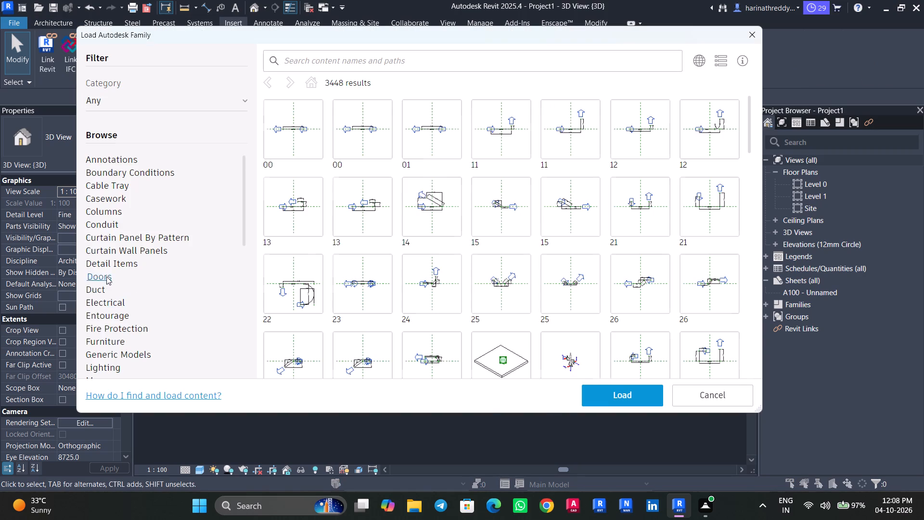
left_click(98, 160)
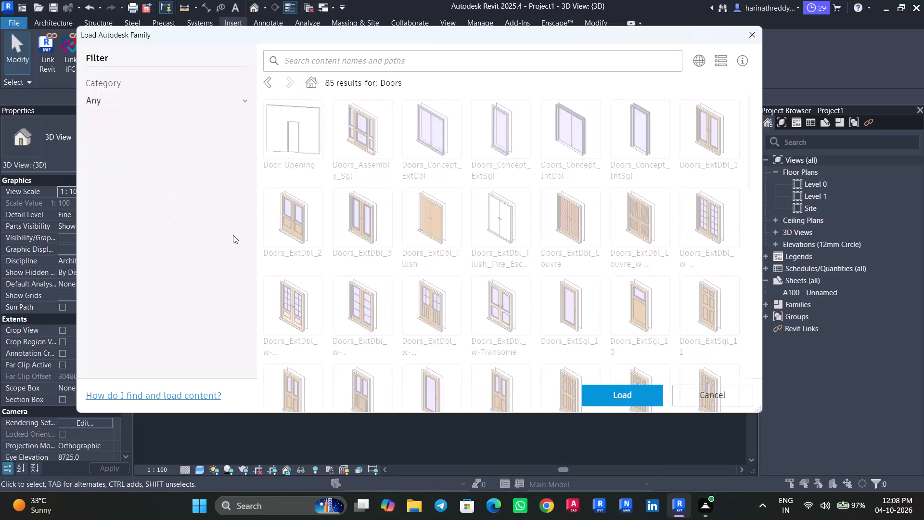
scroll(128, 302, "down", 3)
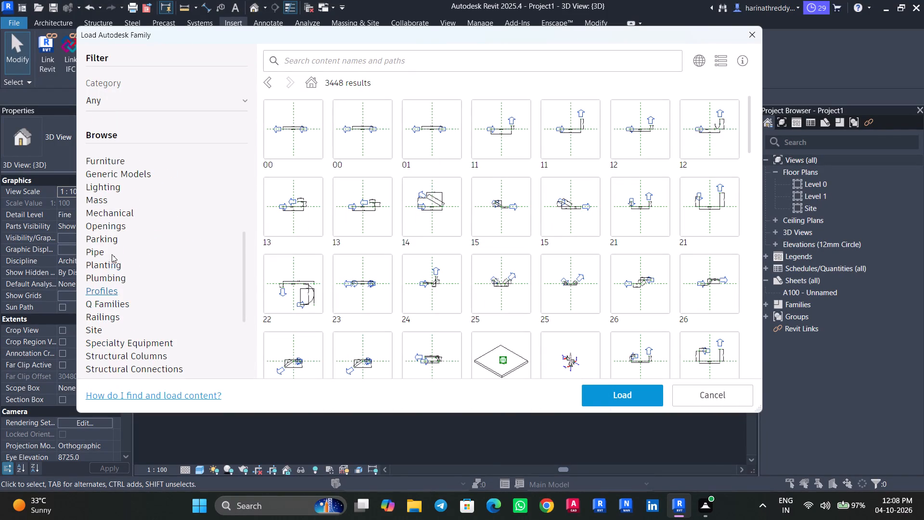
left_click(113, 161)
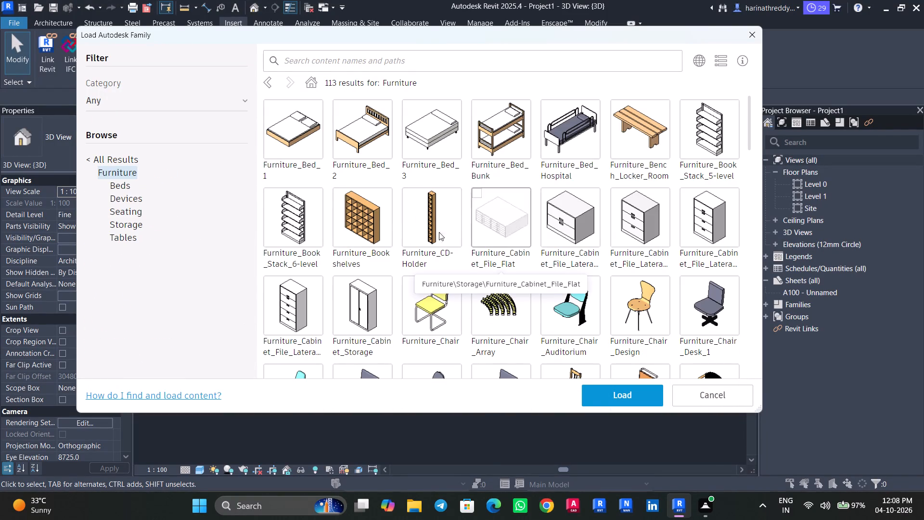
left_click(264, 194)
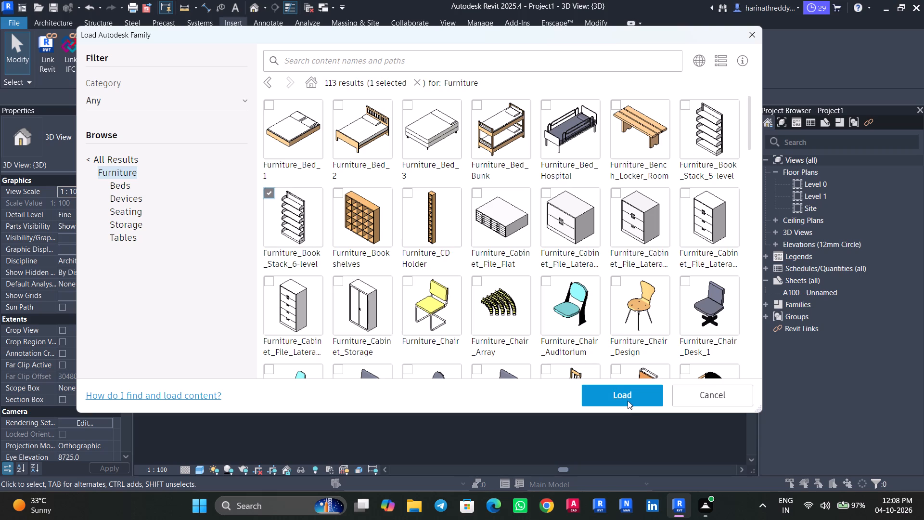
left_click(638, 407)
left_click(634, 397)
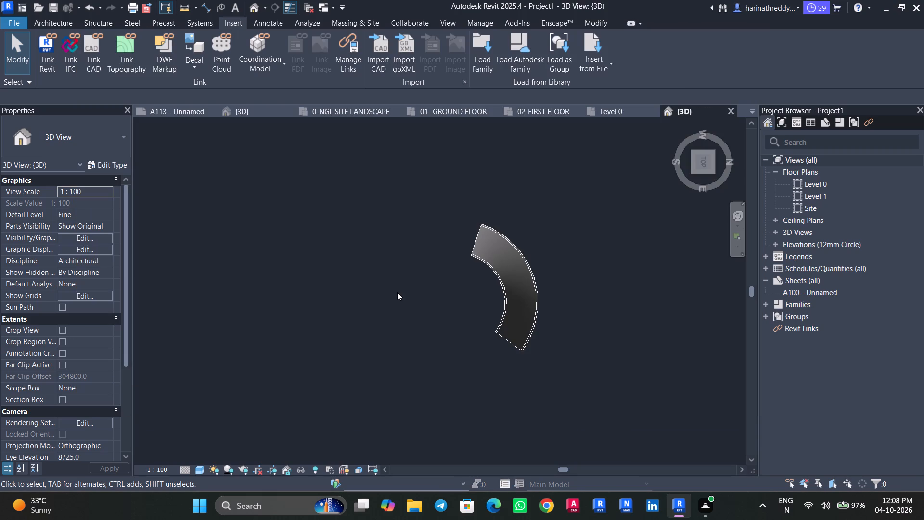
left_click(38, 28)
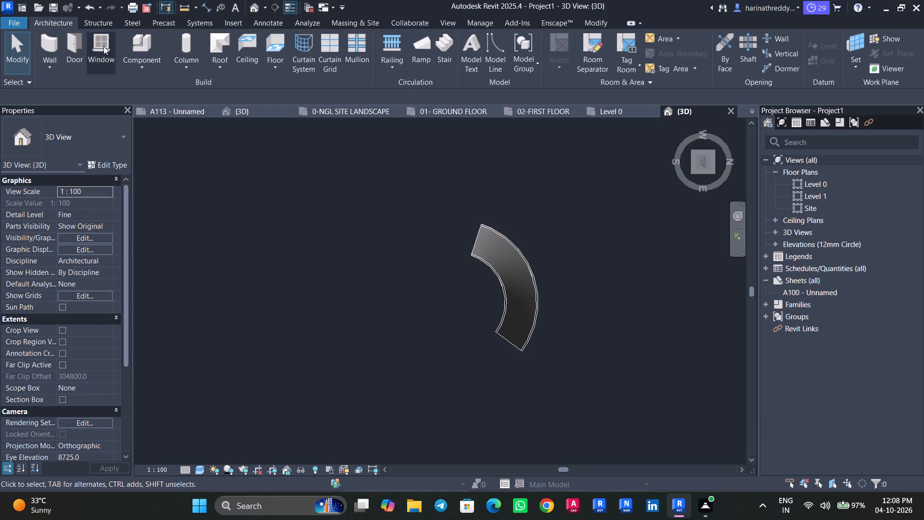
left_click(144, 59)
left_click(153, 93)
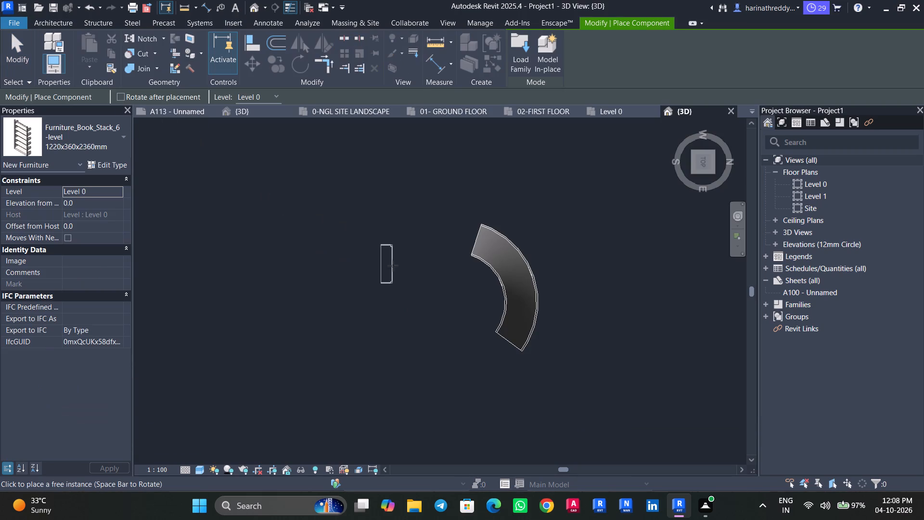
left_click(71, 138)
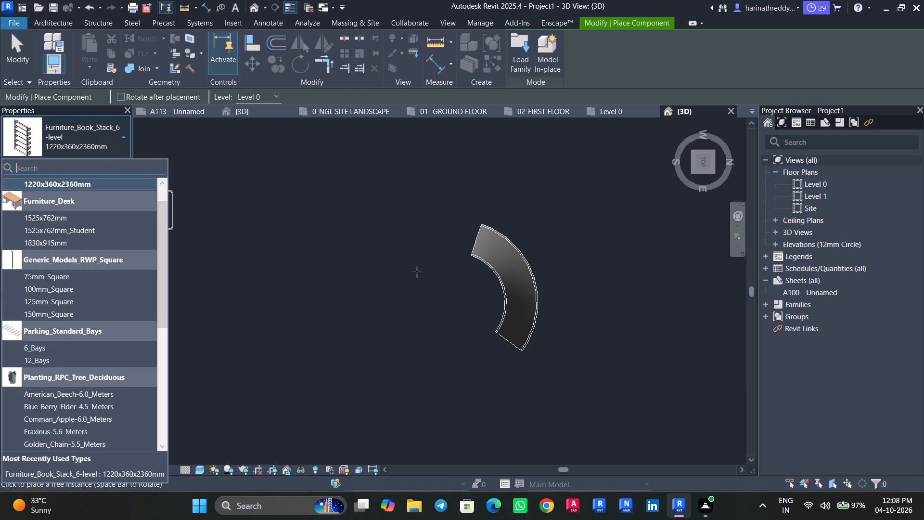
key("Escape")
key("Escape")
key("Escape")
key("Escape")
Place one Furniture_Desk component of type 1525x762mm on Level 0, in the open area beside the curved ramp's inner side.
key("c")
key("m")
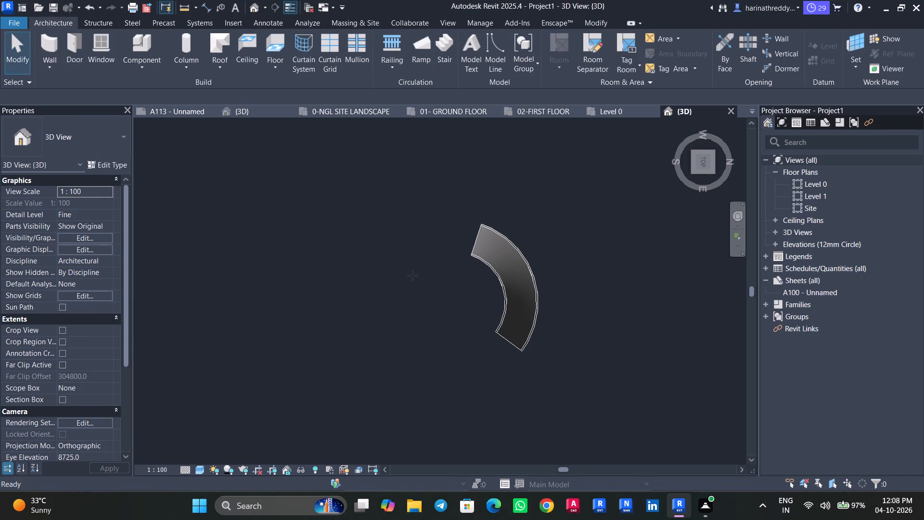
left_click(99, 141)
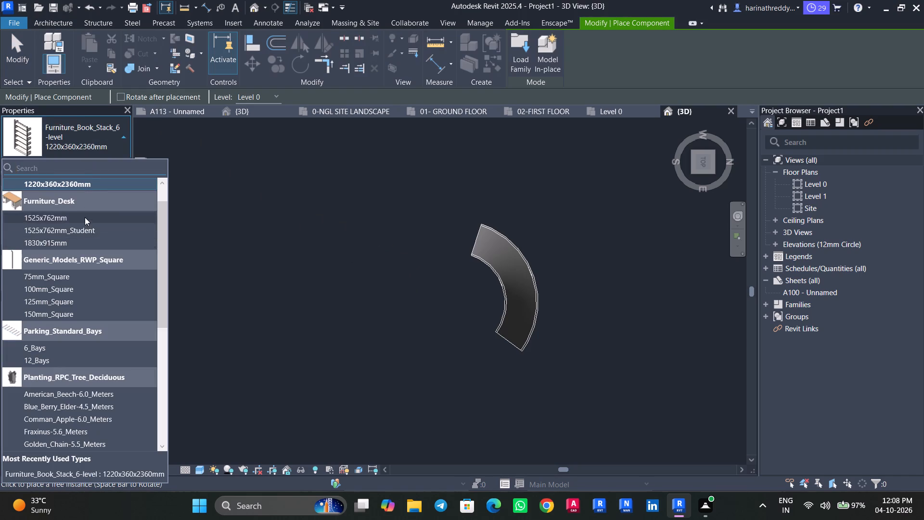
left_click(85, 217)
left_click(353, 278)
key("Escape")
key("Escape")
key("Escape")
Examine the placed desk beside the curved ramp in 3D, both close up and from farther away.
middle_click_drag(431, 394, 362, 177, "shift")
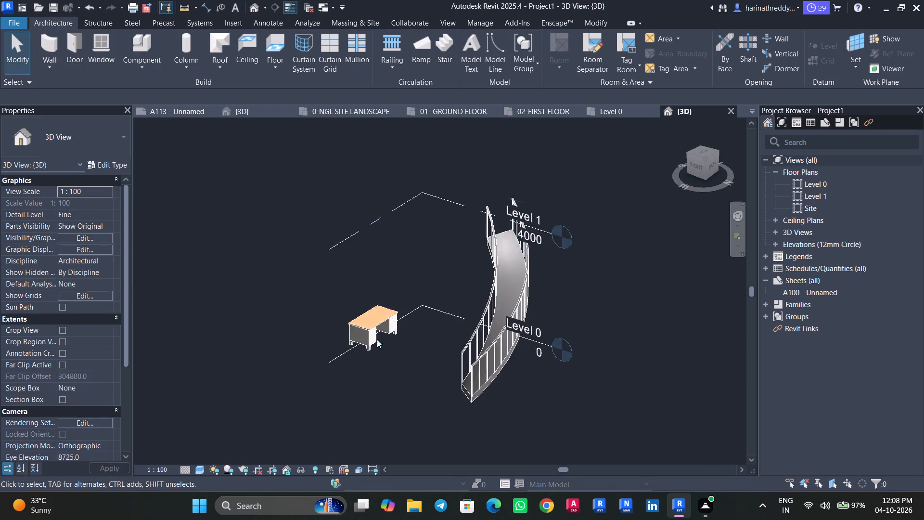
scroll(377, 343, "down", 1)
scroll(377, 357, "up", 10)
key("Escape")
key("Escape")
scroll(425, 334, "down", 3)
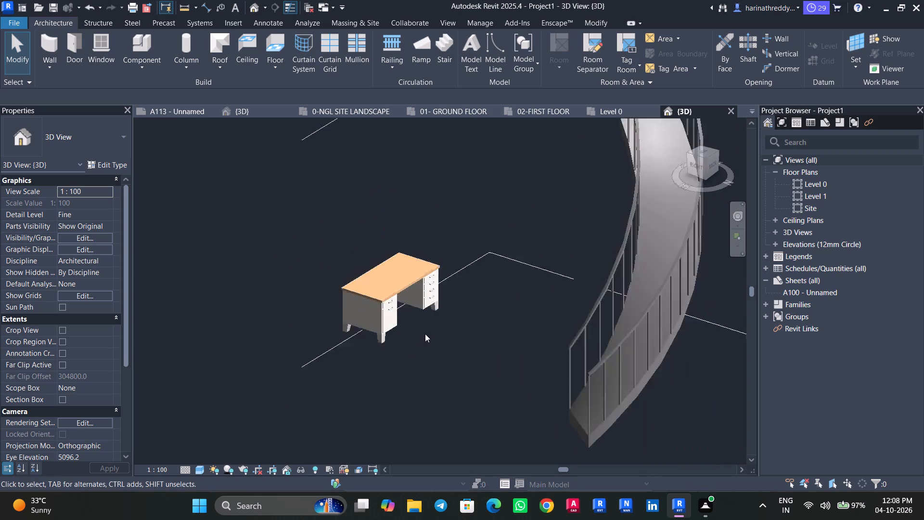
scroll(425, 334, "down", 6)
middle_click_drag(290, 234, 305, 255, "shift")
Browse the family categories offered for a new in-place model without creating one.
left_click(148, 74)
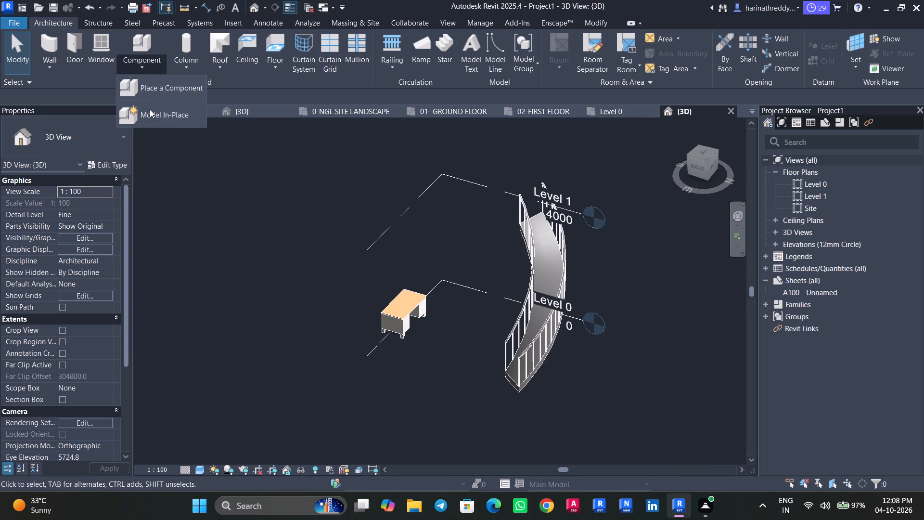
left_click(150, 109)
scroll(437, 222, "down", 1)
scroll(437, 222, "up", 1)
scroll(437, 222, "down", 18)
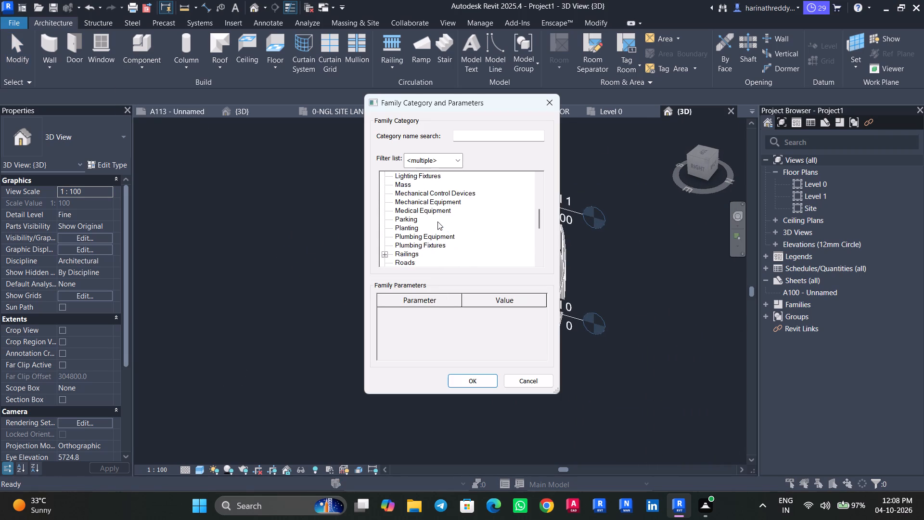
scroll(437, 221, "down", 11)
left_click(552, 384)
key("Escape")
key("Escape")
key("Escape")
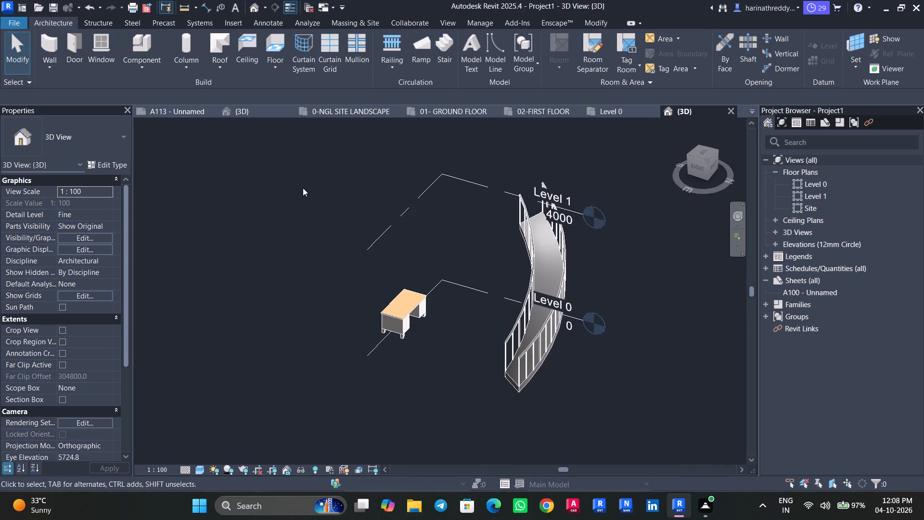
key("Escape")
key("Escape")
key("Escape")
Look over the 3D view's Visibility/Graphic Overrides and the project's Design Options without changing anything.
left_click(115, 27)
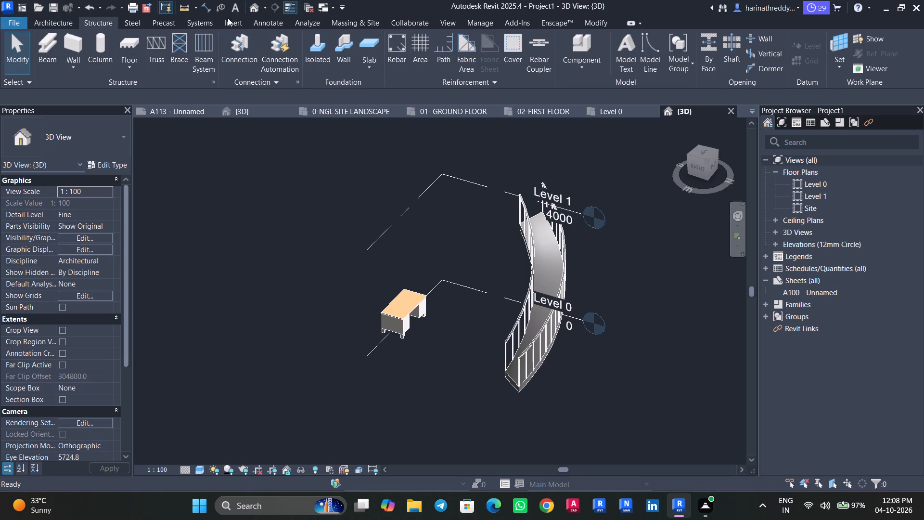
left_click(261, 23)
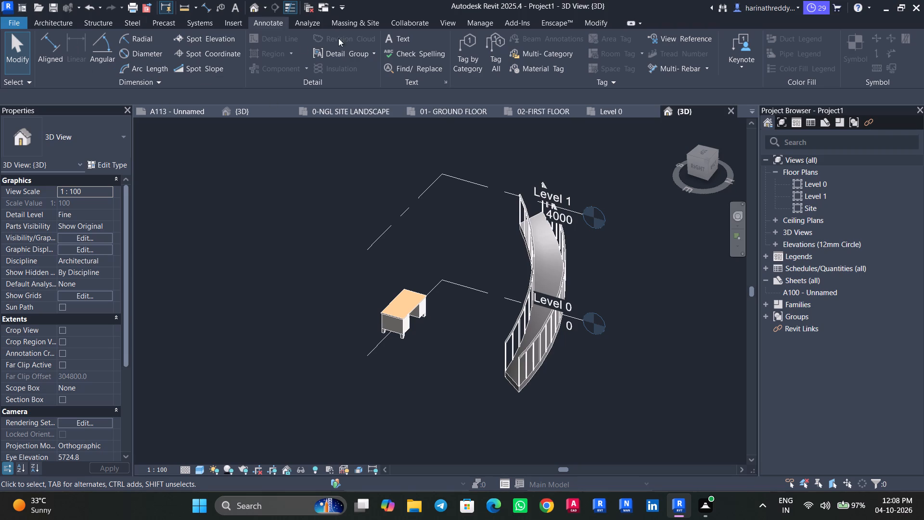
left_click(454, 20)
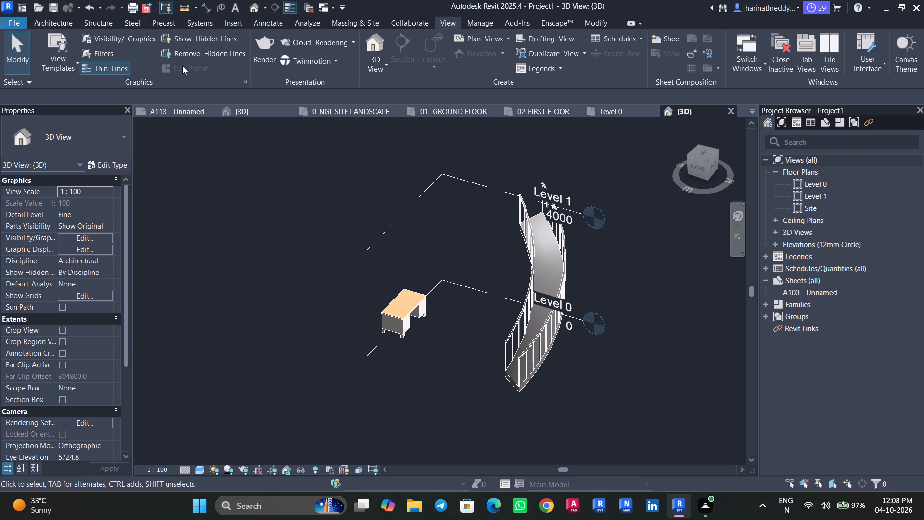
left_click(106, 38)
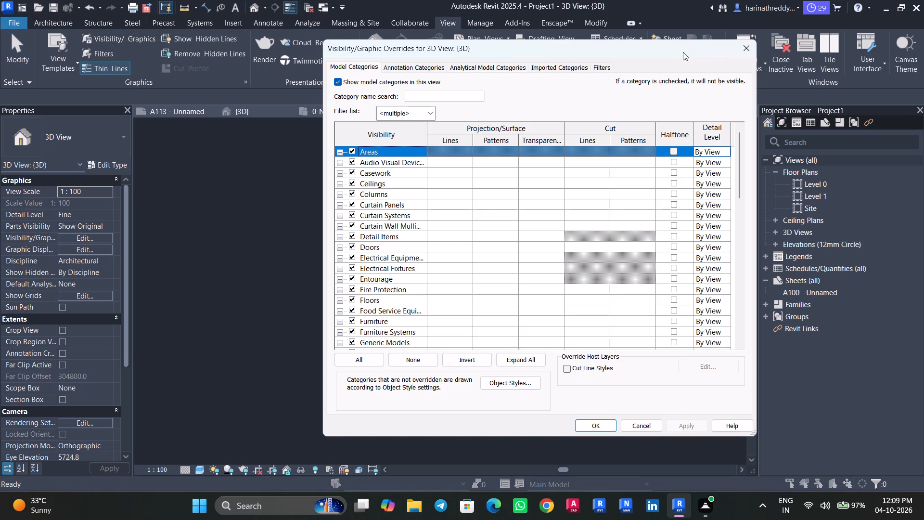
left_click(743, 46)
left_click(478, 19)
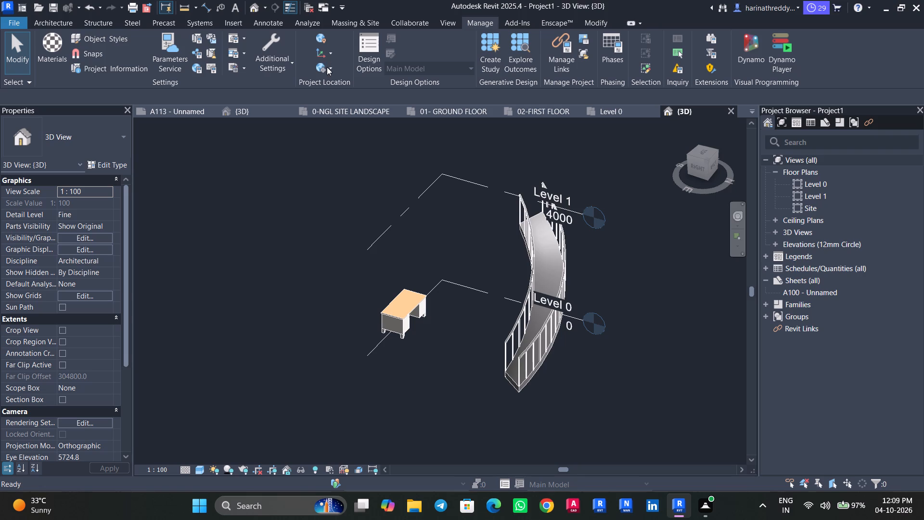
left_click(370, 49)
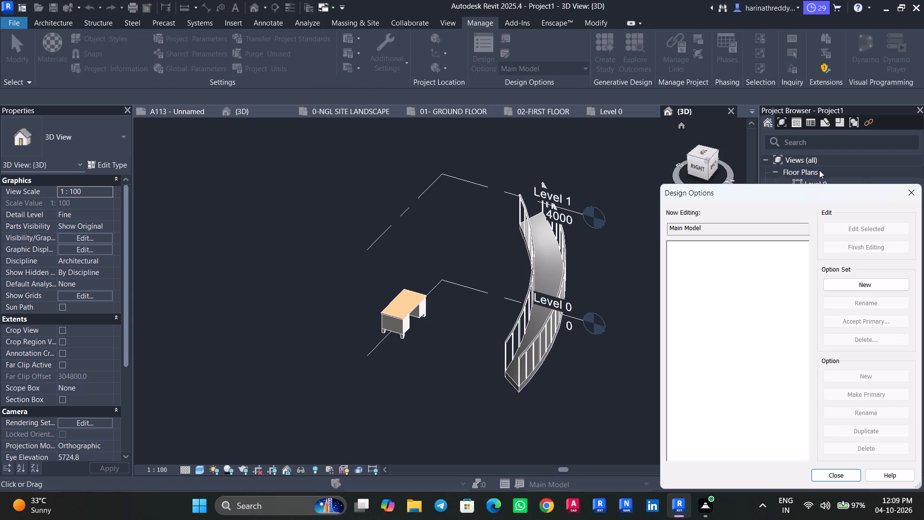
left_click(914, 190)
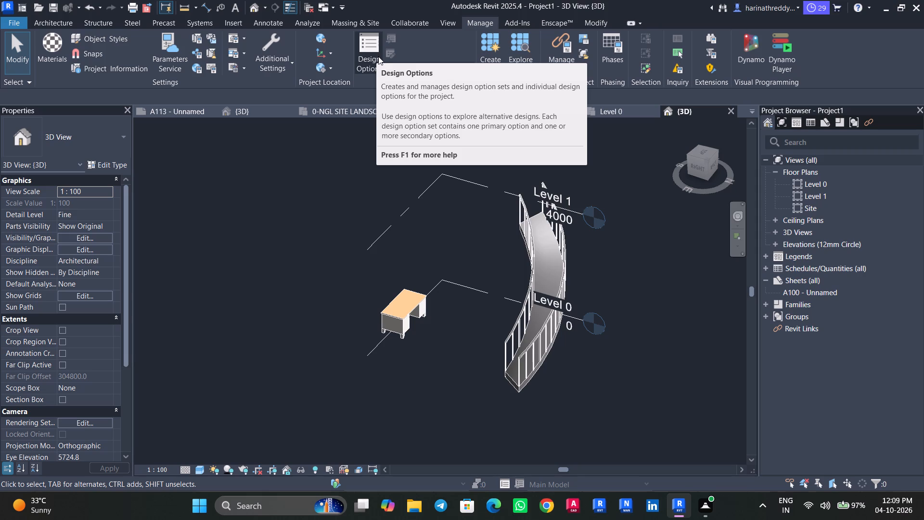
key("Escape")
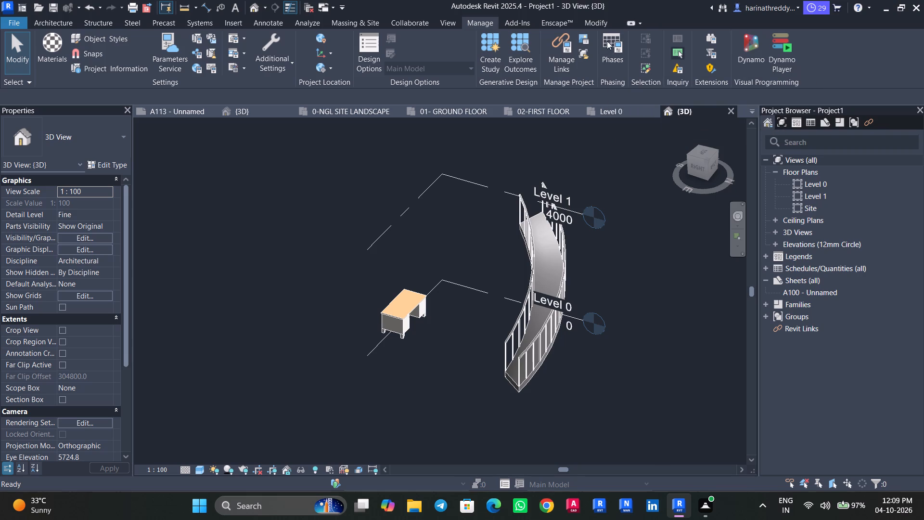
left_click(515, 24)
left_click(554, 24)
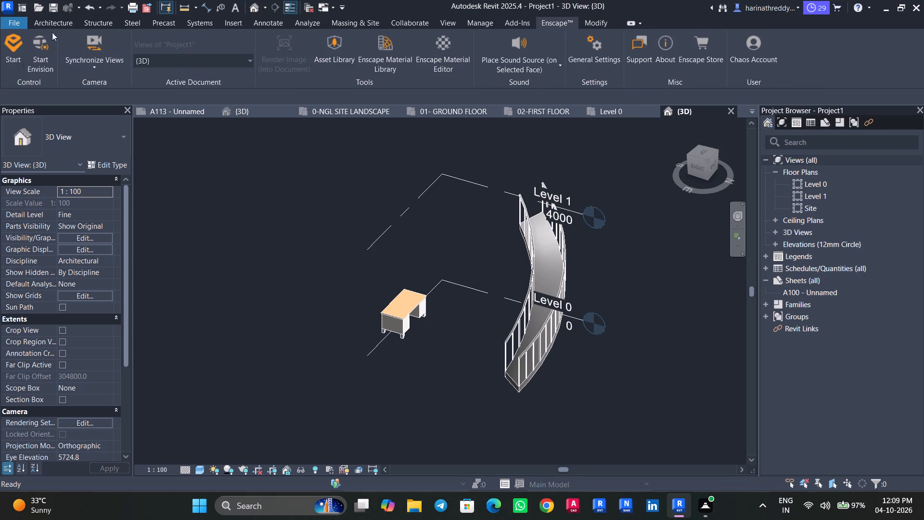
Place one Furniture_Book_Stack_6-level component of type 920 x 300mm on Level 0, beside the desk.
left_click(31, 24)
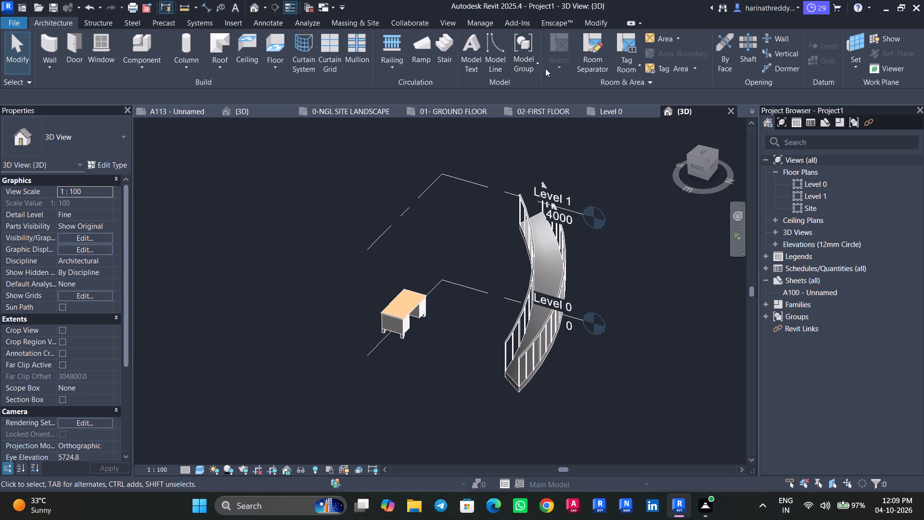
left_click(710, 155)
left_click(702, 151)
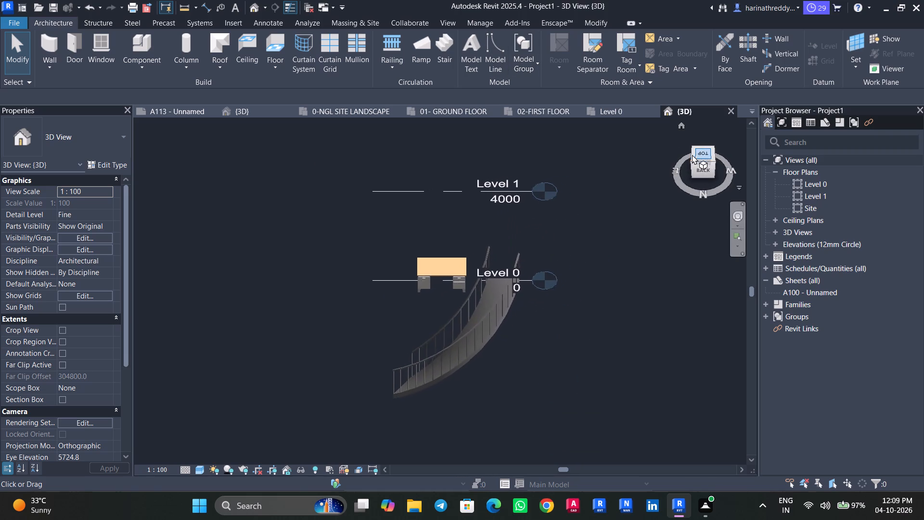
left_click(702, 152)
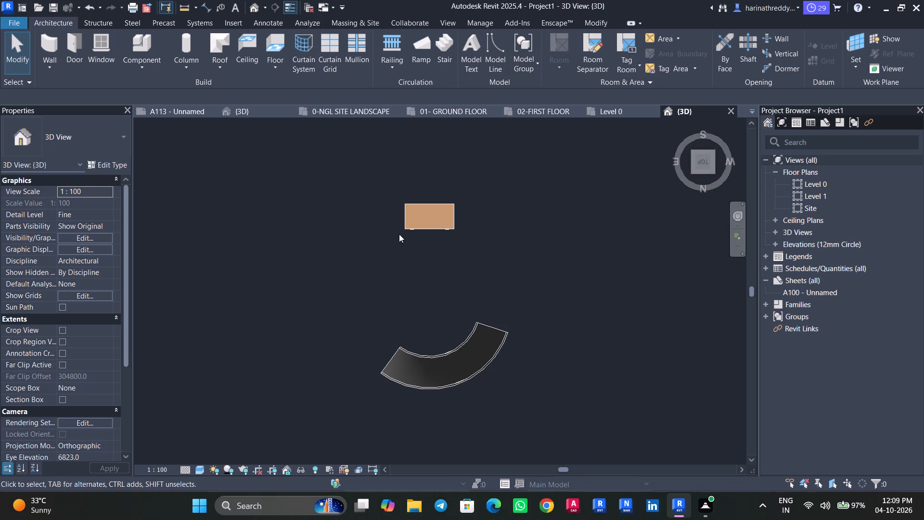
key("c")
key("m")
left_click(39, 128)
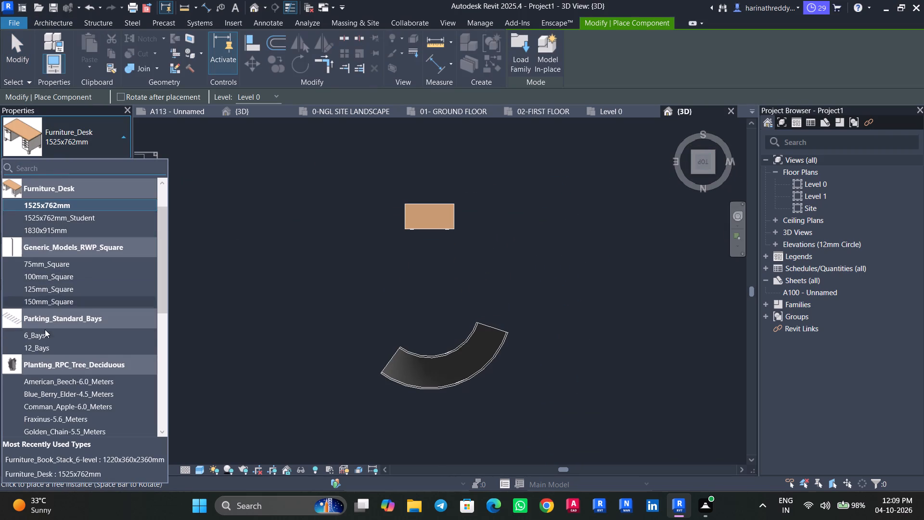
scroll(41, 211, "up", 3)
left_click(43, 208)
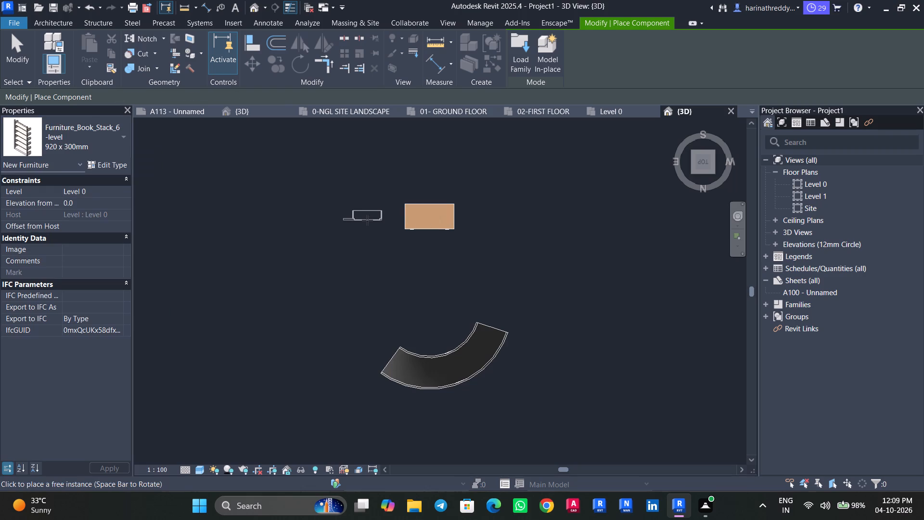
left_click(367, 220)
key("Escape")
key("Escape")
key("Escape")
Combine the desk and the book stack into one model group.
scroll(496, 164, "up", 4)
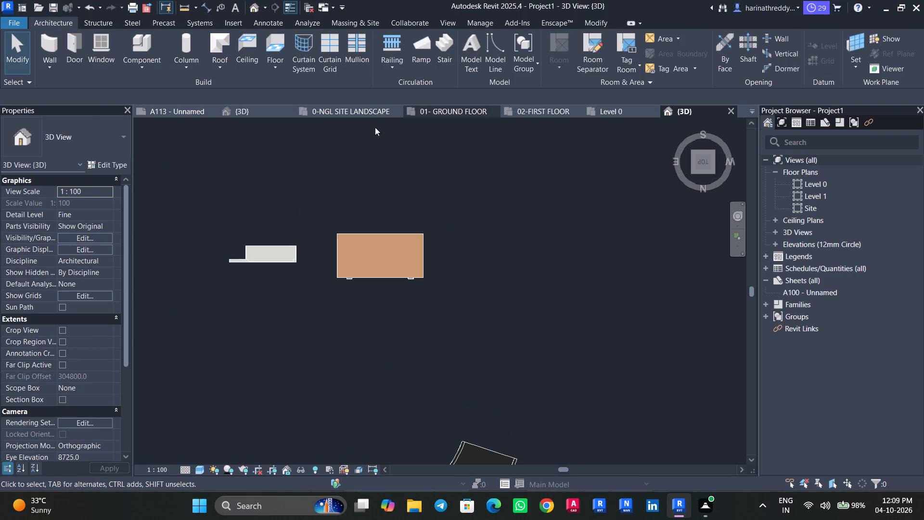
left_click_drag(208, 210, 437, 305)
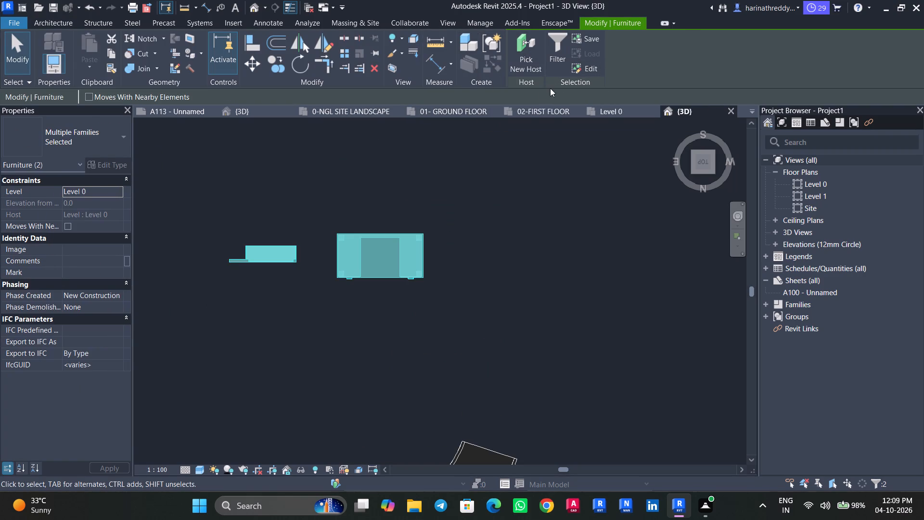
left_click(494, 45)
left_click(368, 277)
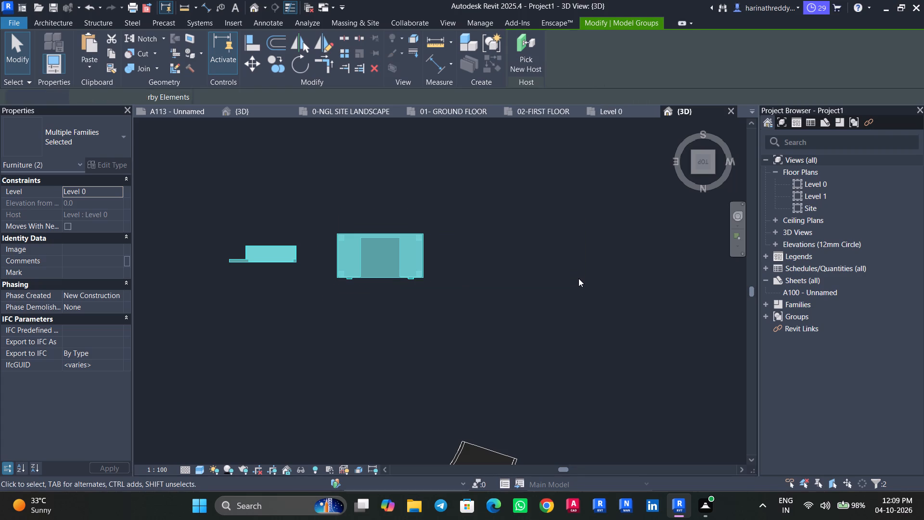
scroll(487, 280, "down", 4)
key("Escape")
key("Escape")
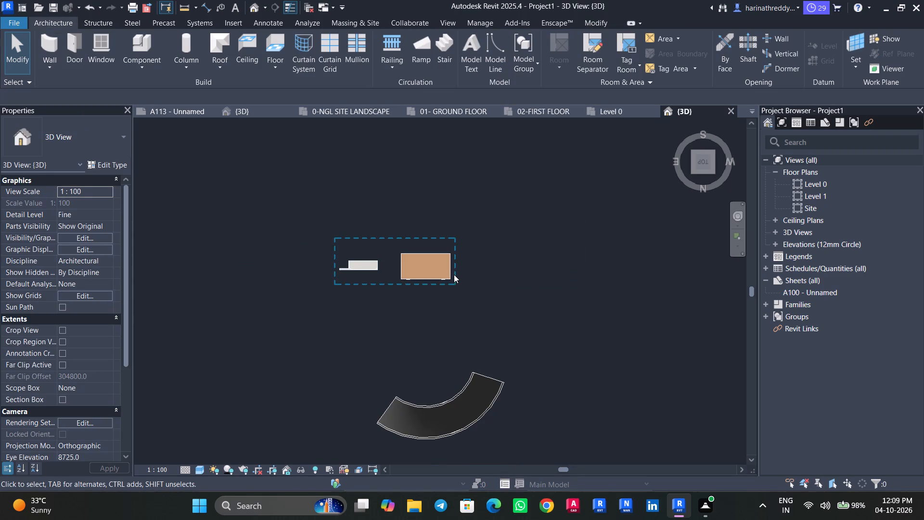
Inspect the book stack as an individual member inside the furniture group.
left_click(454, 274)
key("Escape")
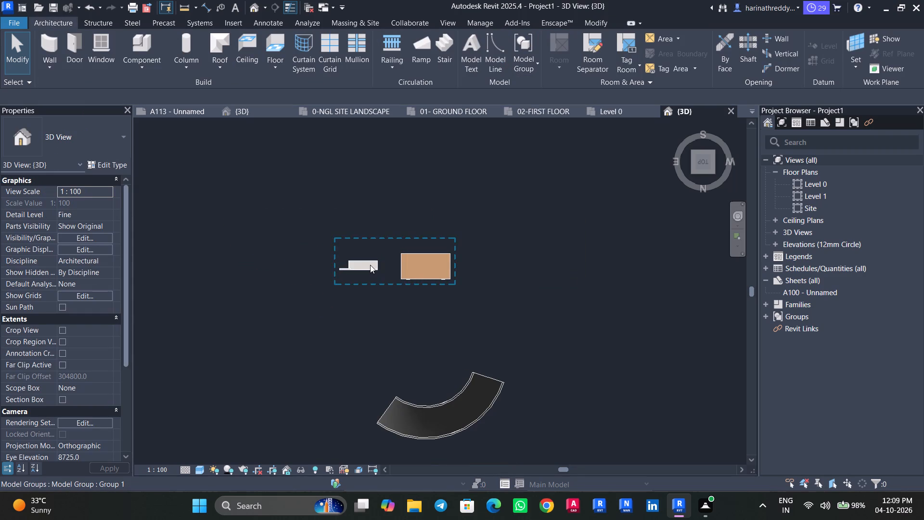
key("Tab")
key("Tab")
key("Tab")
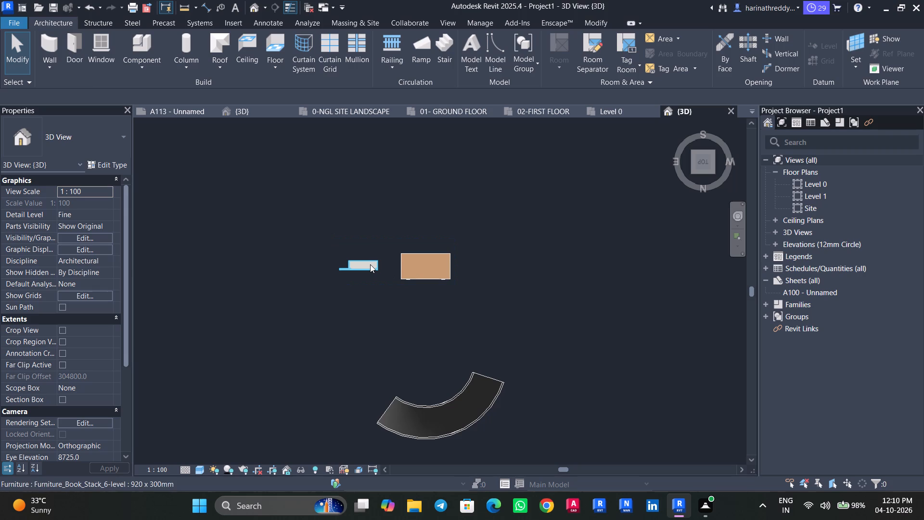
left_click(370, 264)
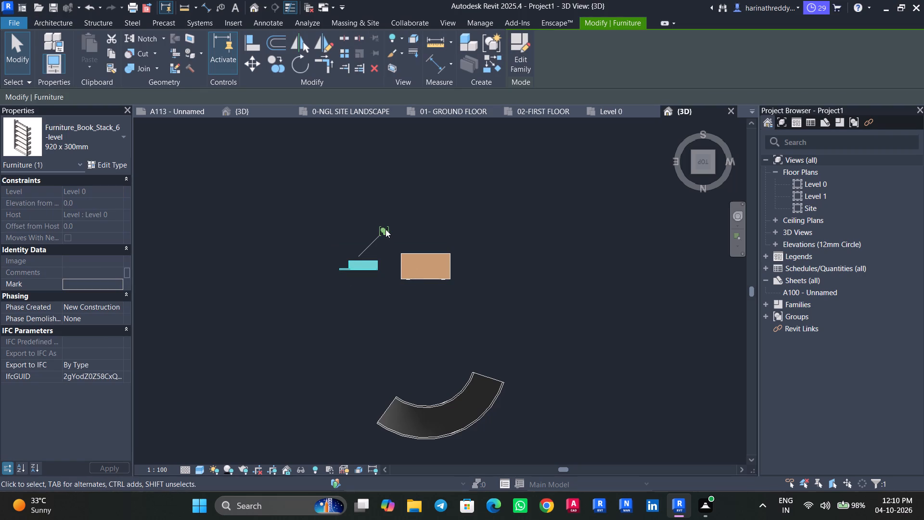
key("Escape")
key("Escape")
key("Escape")
Move the furniture group away from the curved ramp into the open area beyond its inner side.
left_click(422, 279)
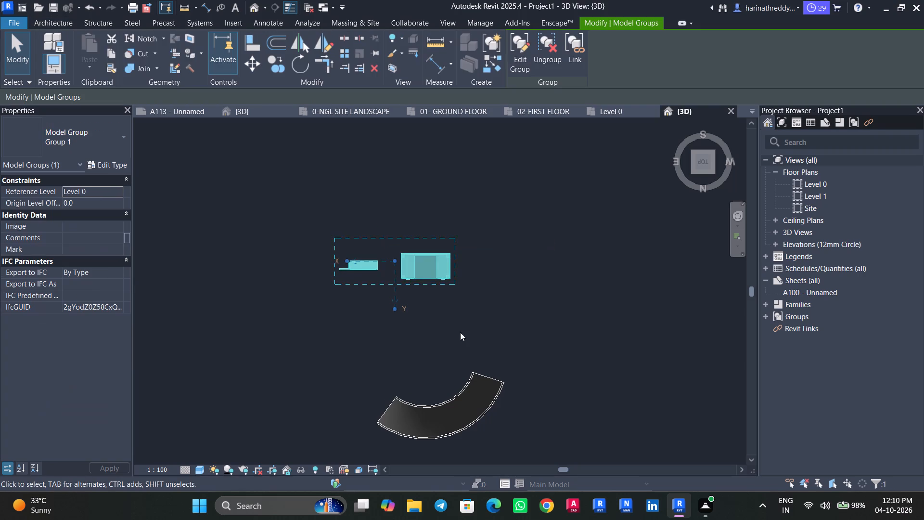
scroll(459, 323, "down", 4)
scroll(459, 323, "up", 1)
middle_click_drag(469, 290, 497, 242, "shift")
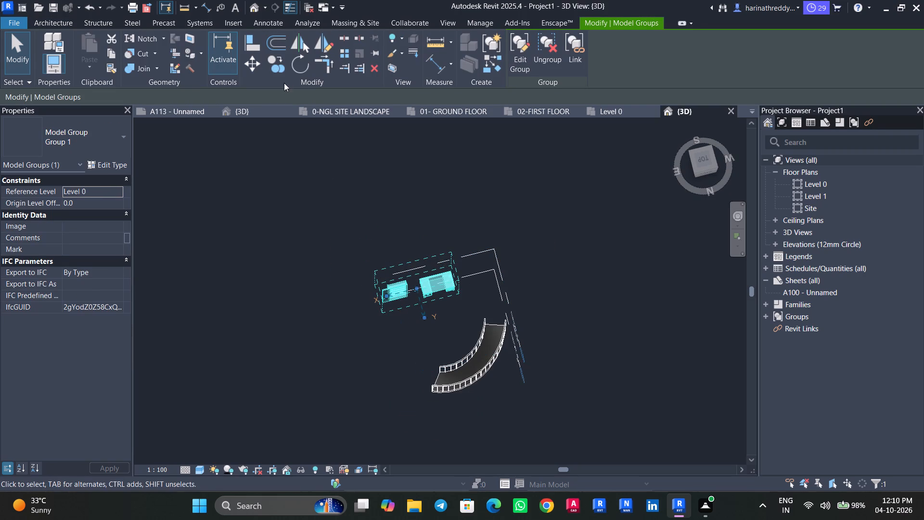
left_click(252, 69)
left_click(391, 270)
left_click(227, 323)
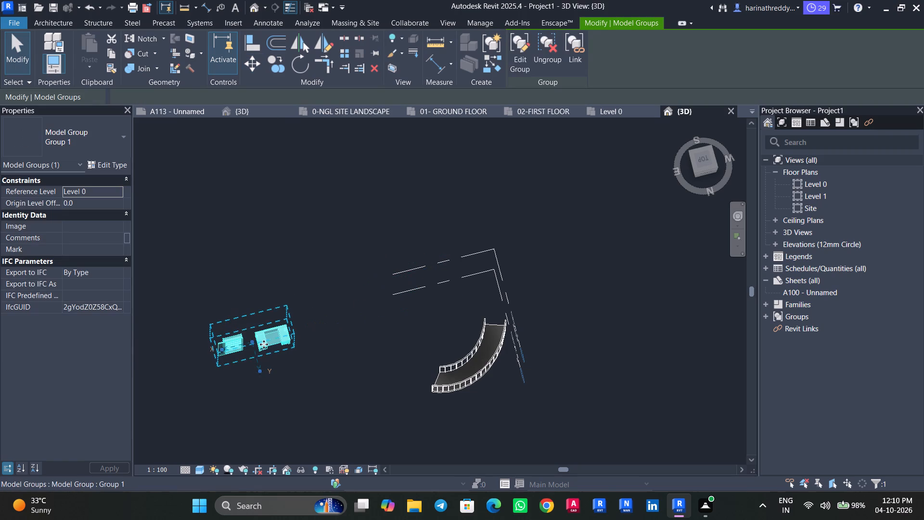
Make multiple copies of the furniture group scattered around the curved ramp, undoing the last one so that twelve copies are kept.
left_click(273, 68)
left_click(257, 333)
left_click(338, 222)
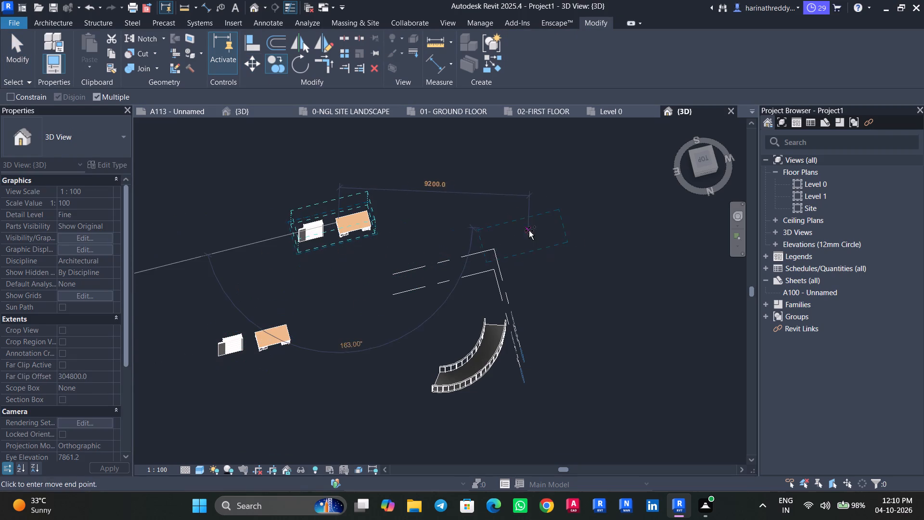
left_click(529, 231)
left_click(403, 297)
left_click(210, 264)
left_click(290, 170)
left_click(470, 170)
left_click(620, 180)
left_click(620, 289)
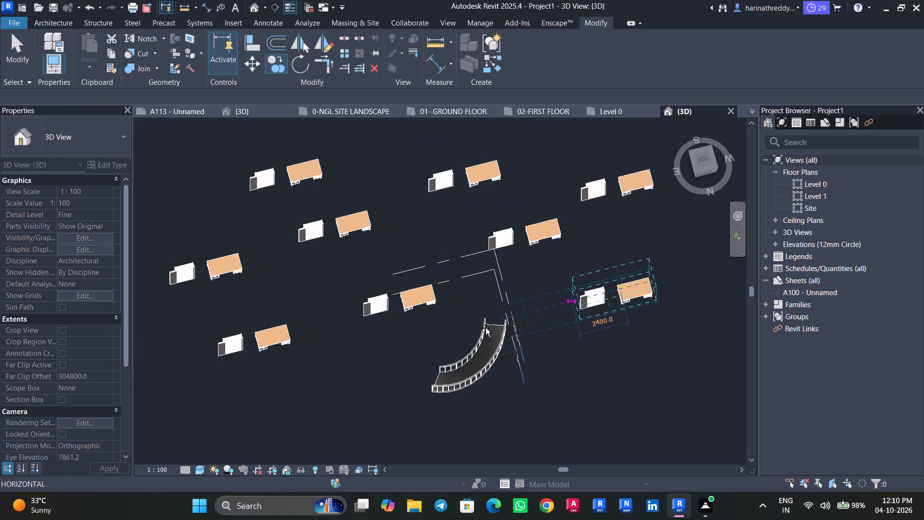
left_click(295, 346)
left_click(213, 414)
left_click(425, 413)
left_click_drag(601, 307, 603, 301)
left_click(366, 176)
key("Escape")
key("Escape")
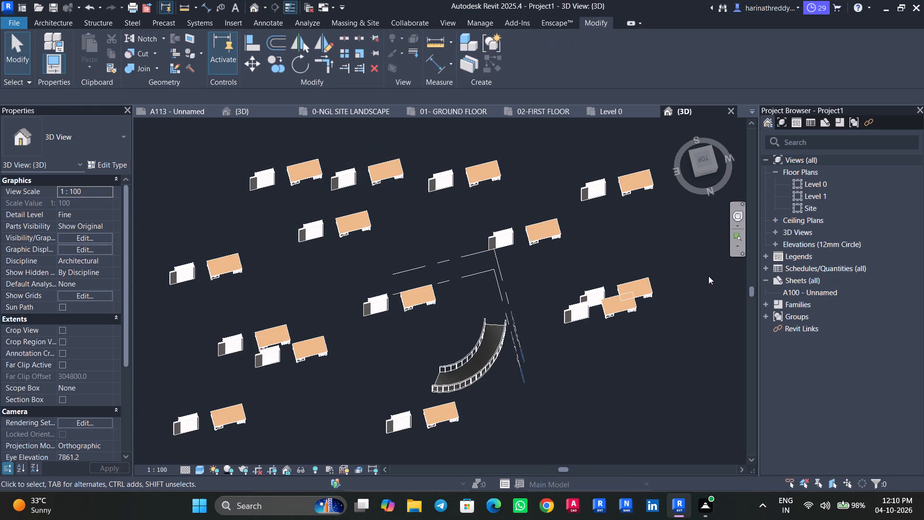
key("ctrl+z")
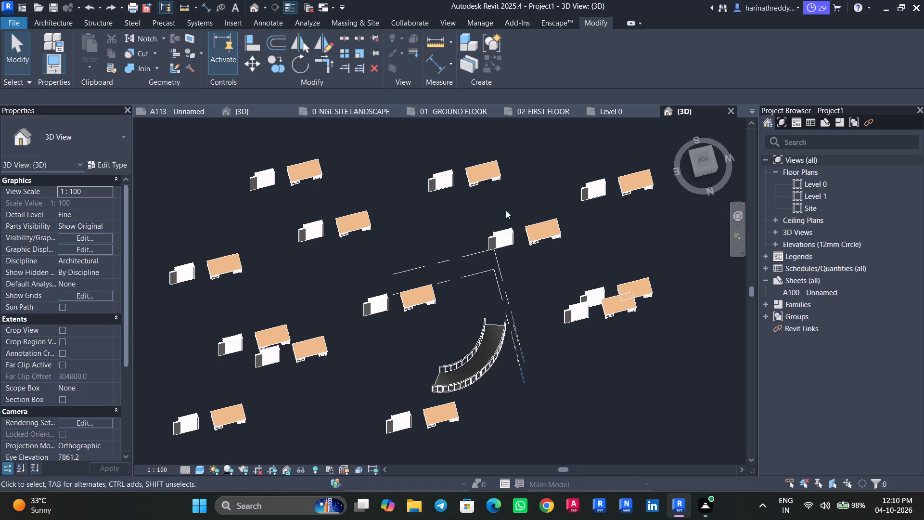
Edit one copied furniture group, remove the book stack from it and finish the group edit.
left_click(492, 174)
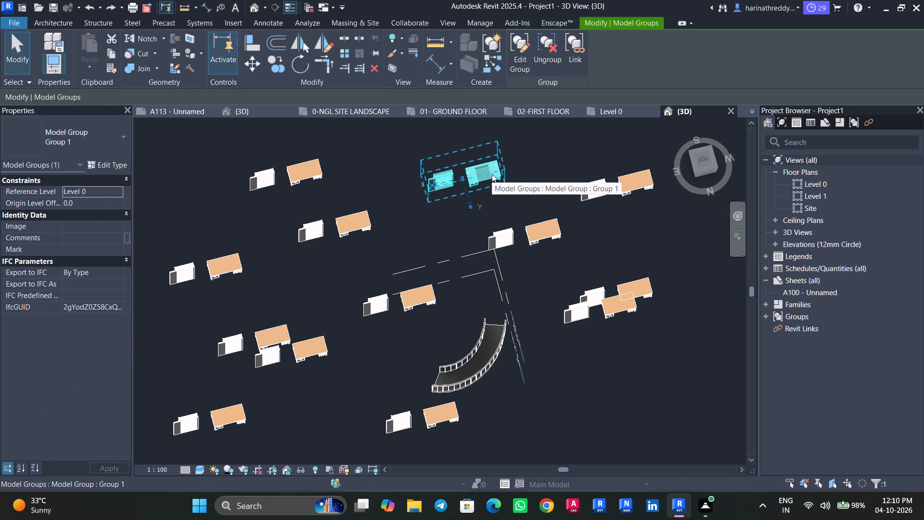
scroll(492, 173, "up", 2)
scroll(492, 173, "down", 1)
scroll(493, 173, "up", 5)
middle_click_drag(494, 173, 472, 260)
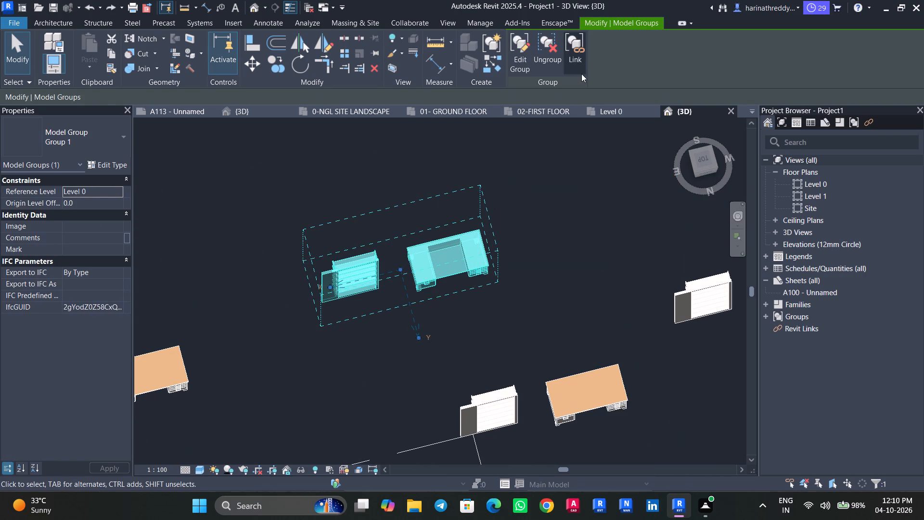
left_click(526, 62)
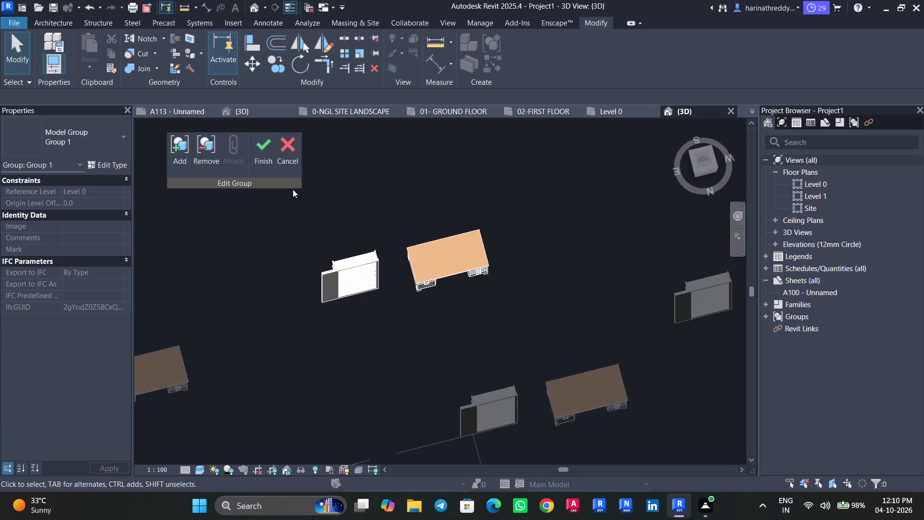
left_click(202, 154)
left_click(359, 272)
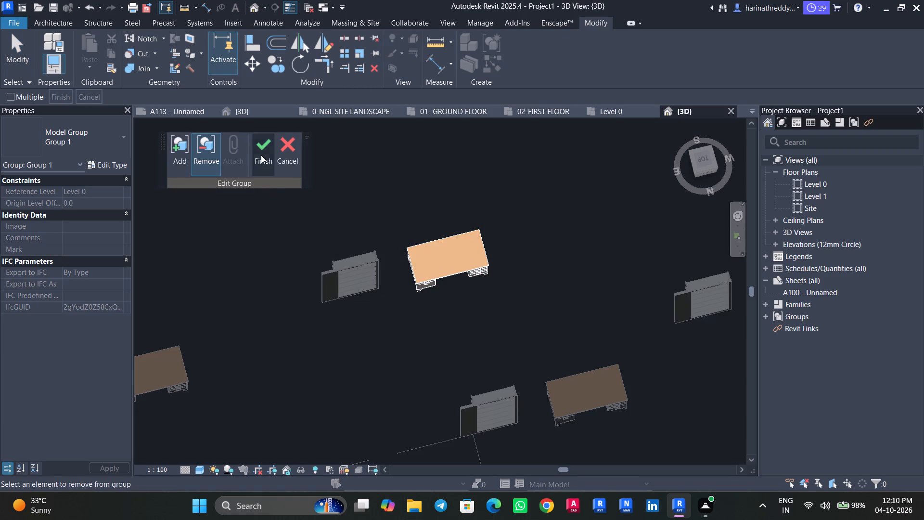
left_click(261, 155)
key("Escape")
Check the scattered furniture copies one by one to examine how the group edit affected them.
left_click(479, 271)
scroll(488, 297, "down", 2)
scroll(488, 297, "up", 1)
scroll(488, 297, "down", 4)
key("Escape")
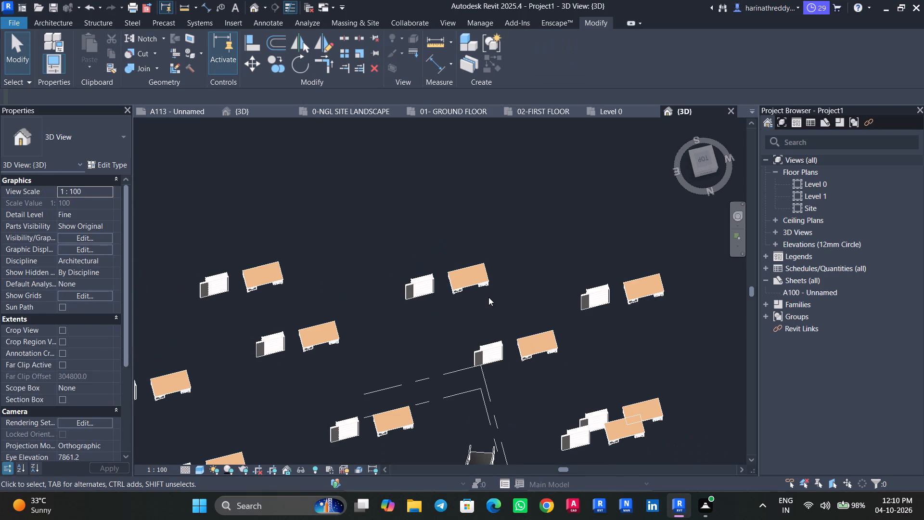
scroll(488, 297, "down", 3)
left_click(371, 316)
key("Escape")
left_click(325, 288)
key("Escape")
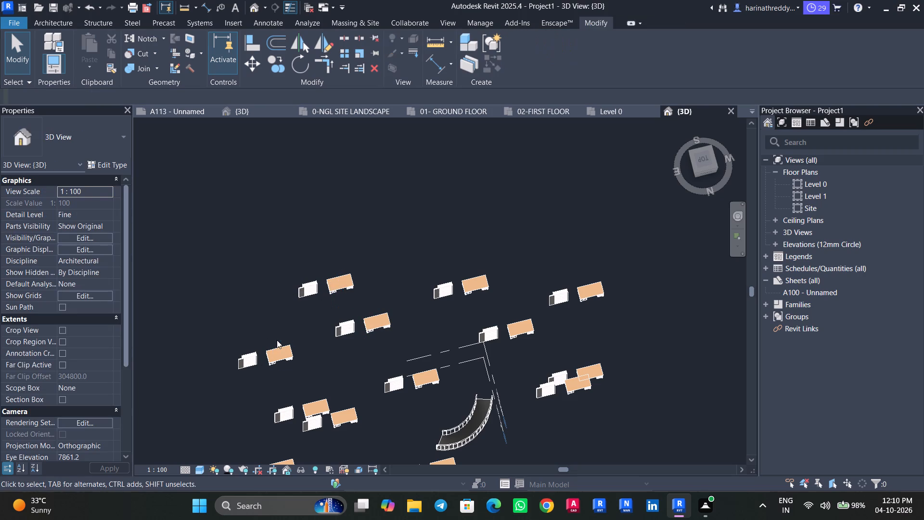
left_click(277, 340)
left_click(291, 359)
key("Escape")
left_click(348, 412)
key("Escape")
left_click(311, 401)
key("Escape")
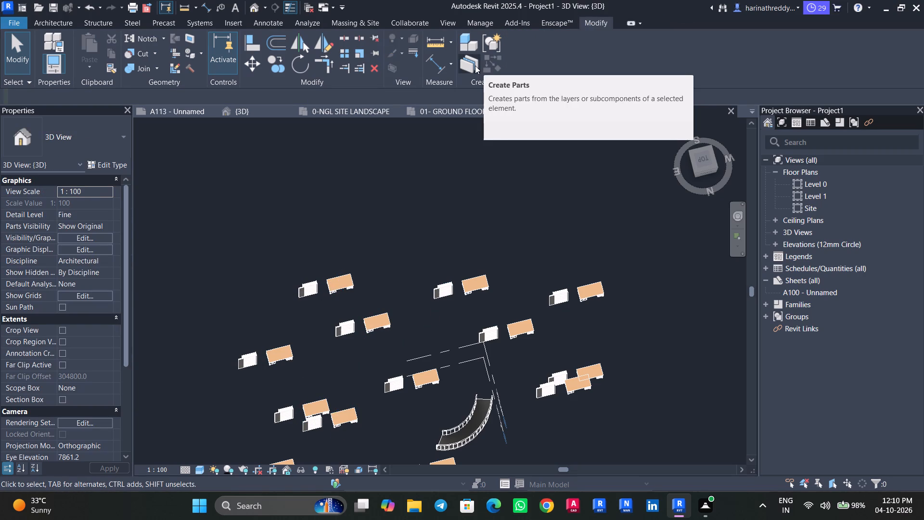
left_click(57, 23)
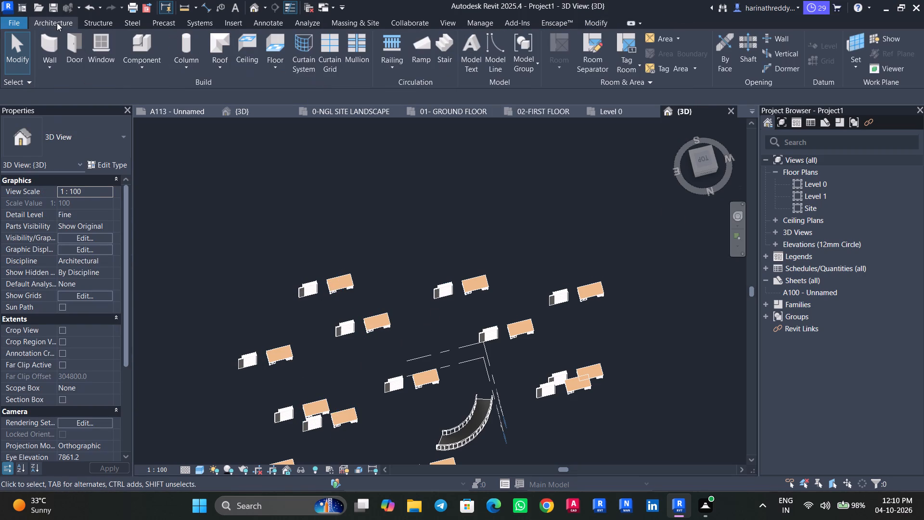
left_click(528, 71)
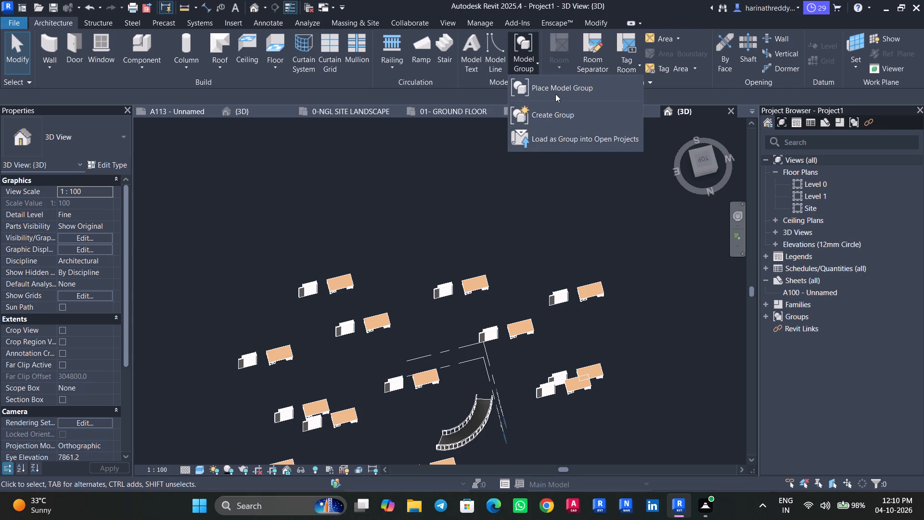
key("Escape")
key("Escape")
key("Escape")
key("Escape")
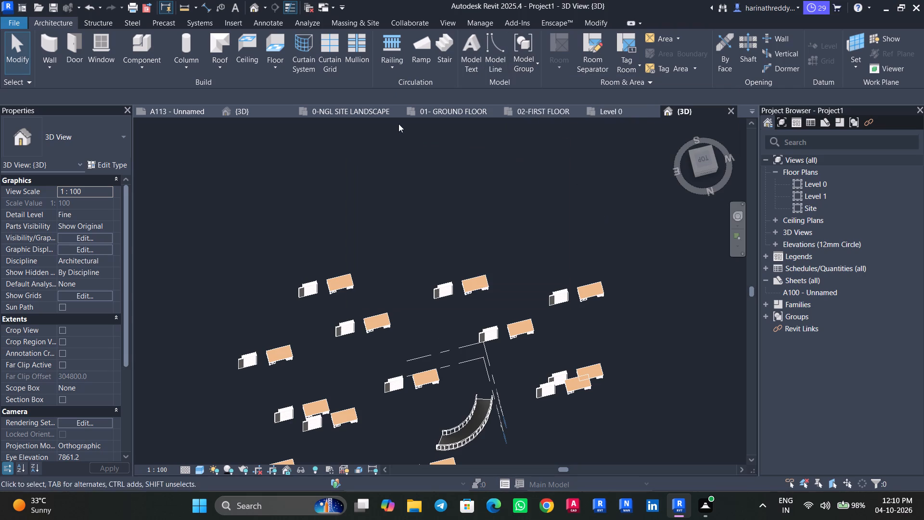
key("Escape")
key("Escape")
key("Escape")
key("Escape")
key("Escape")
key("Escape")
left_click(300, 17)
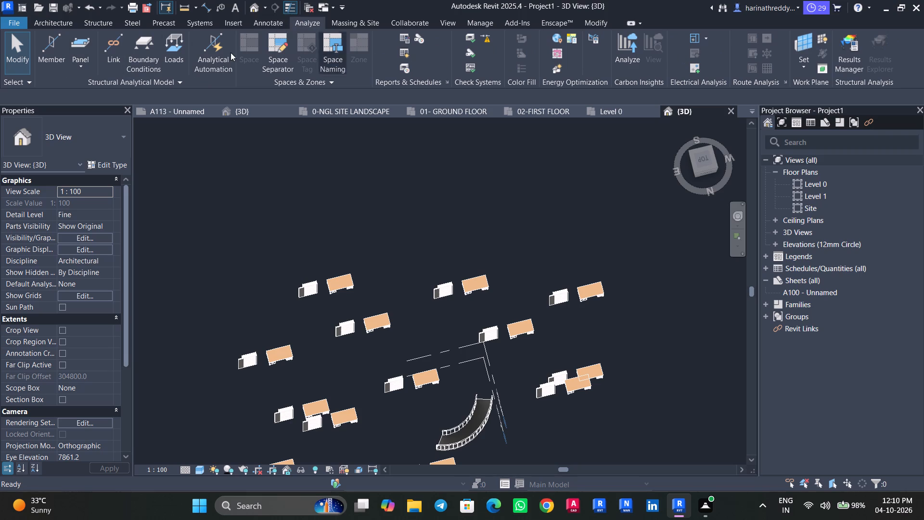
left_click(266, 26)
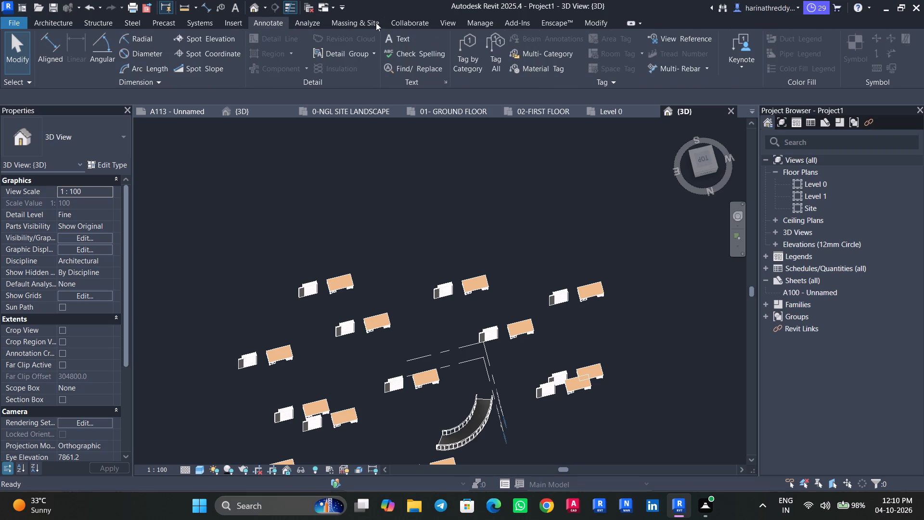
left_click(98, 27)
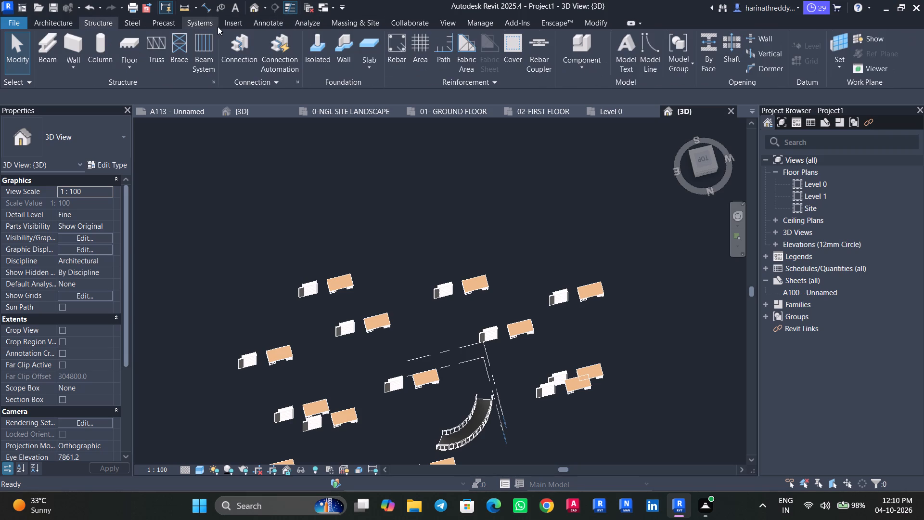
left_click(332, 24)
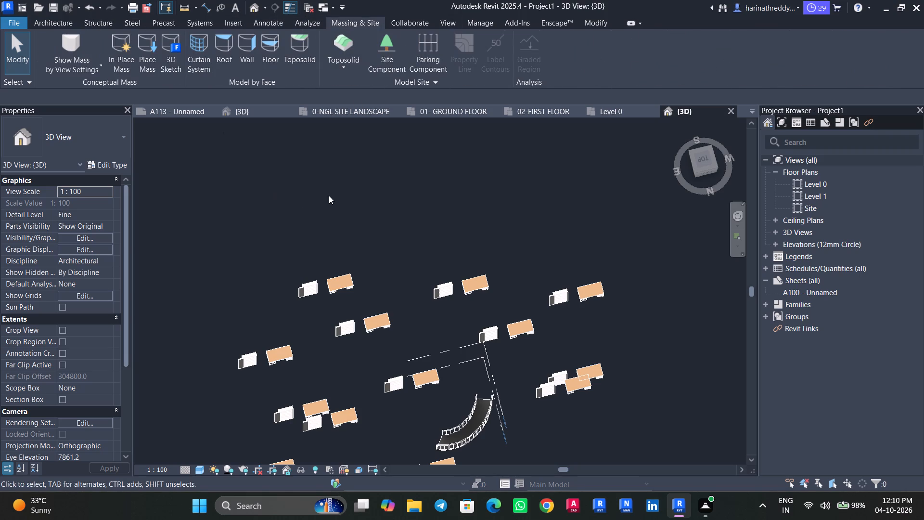
Delete all the scattered furniture groups together with the curved ramp from the 3D model.
scroll(326, 193, "down", 7)
left_click(700, 159)
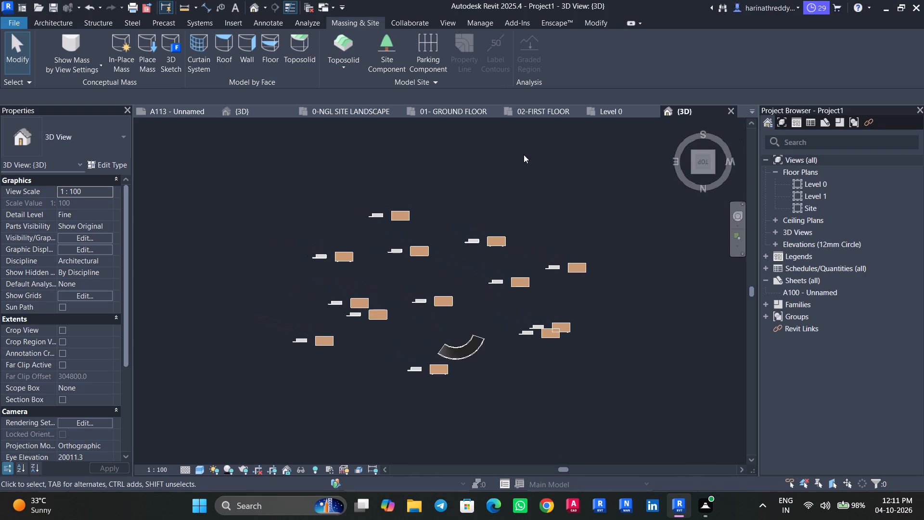
scroll(438, 263, "down", 1)
left_click_drag(288, 183, 449, 353)
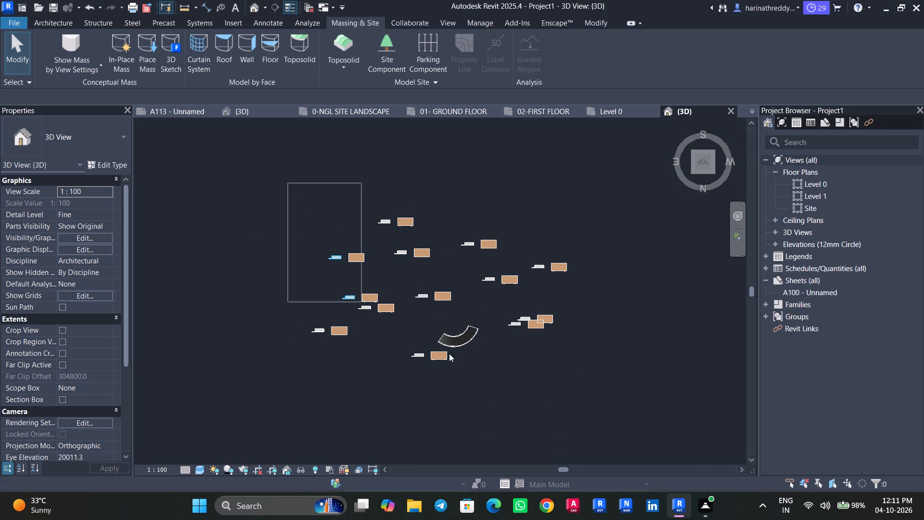
left_click_drag(449, 353, 603, 440)
key("Delete")
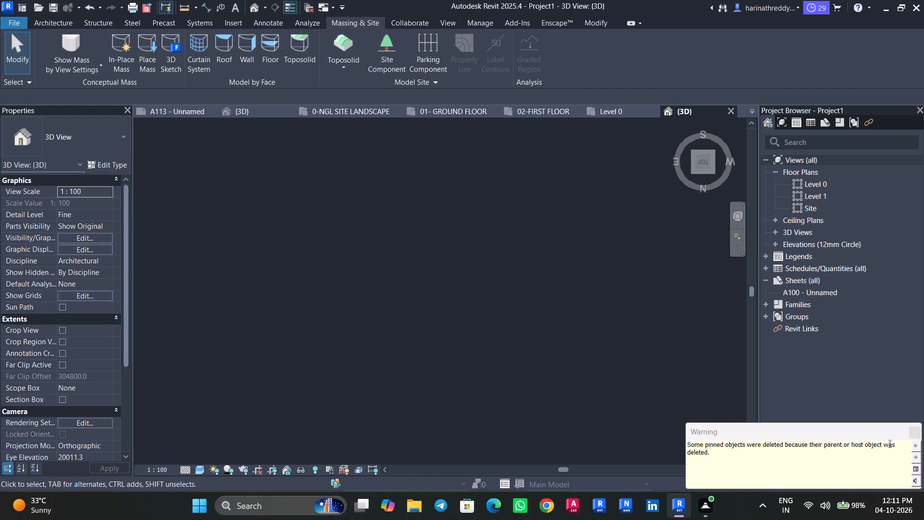
left_click_drag(908, 428, 899, 423)
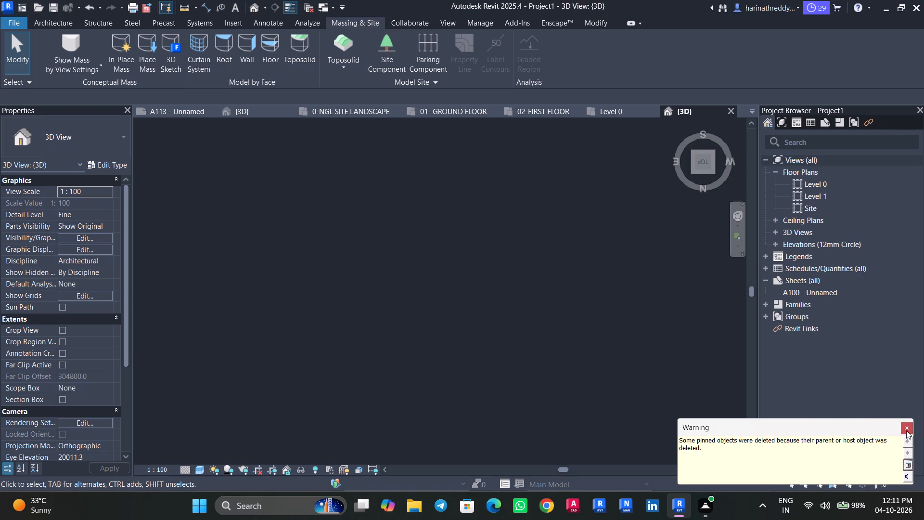
left_click(905, 427)
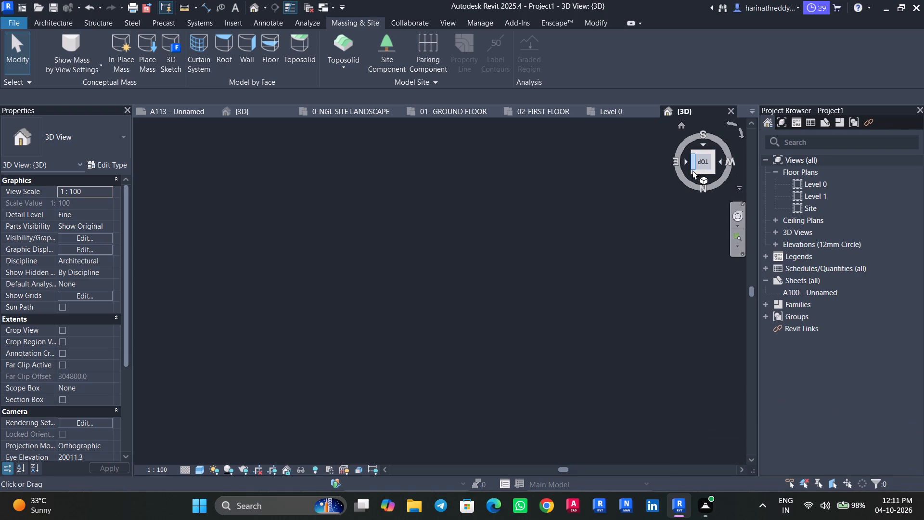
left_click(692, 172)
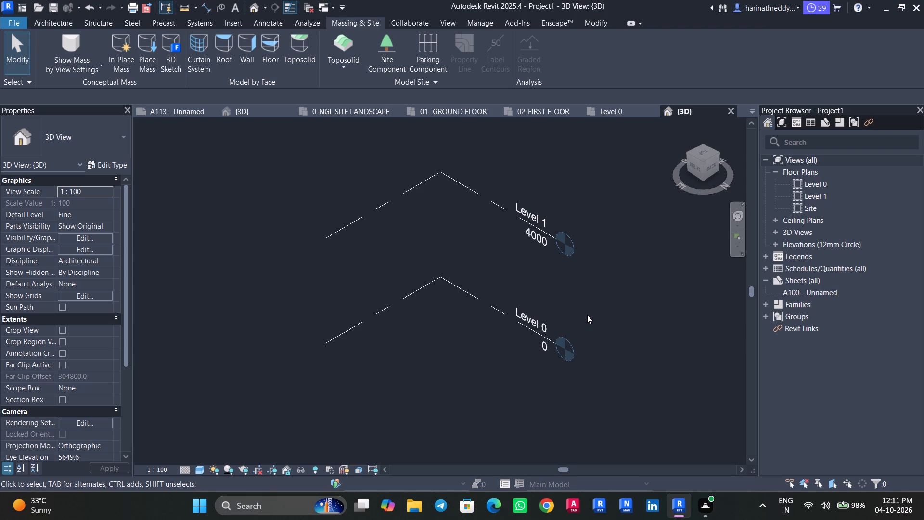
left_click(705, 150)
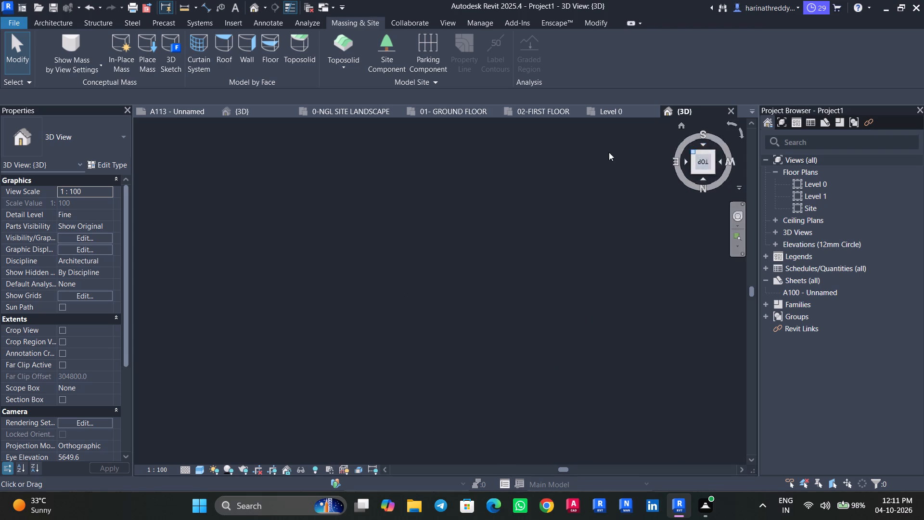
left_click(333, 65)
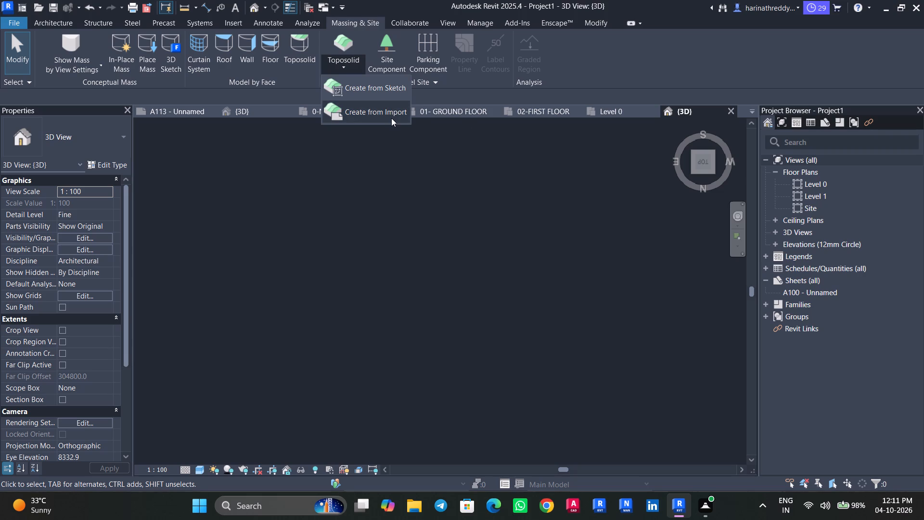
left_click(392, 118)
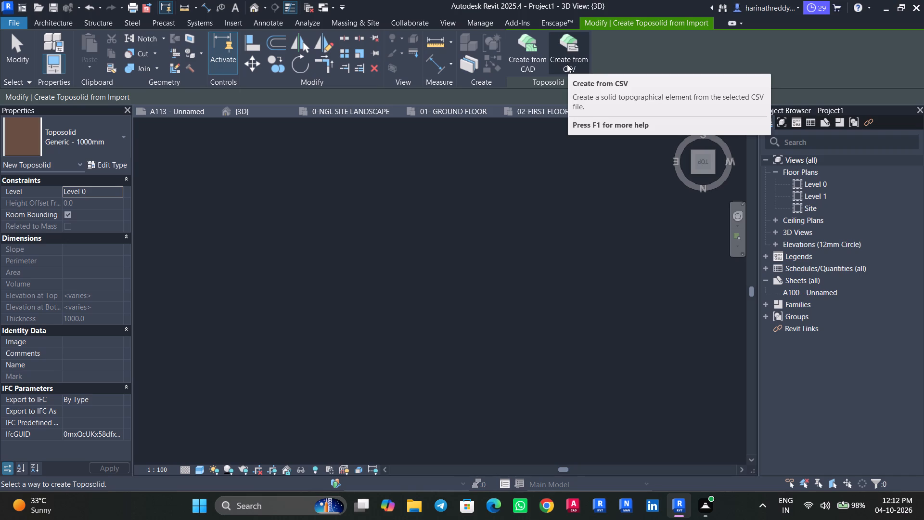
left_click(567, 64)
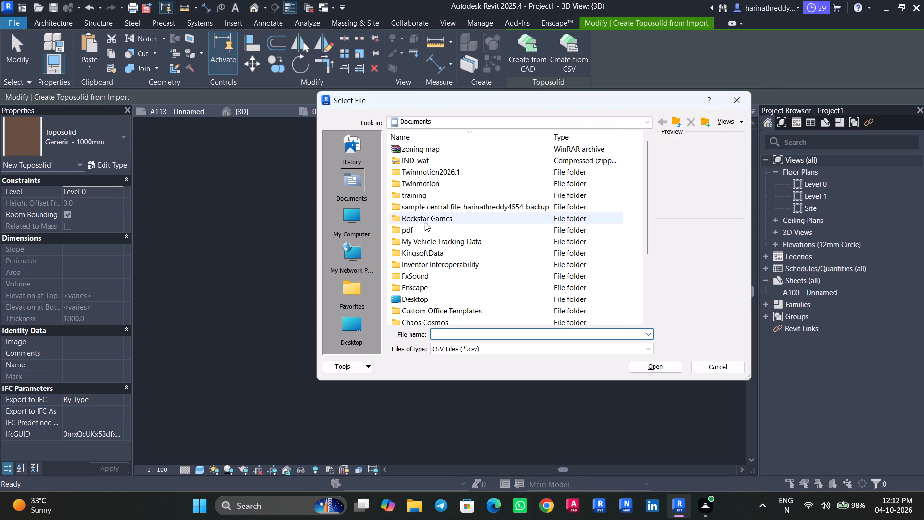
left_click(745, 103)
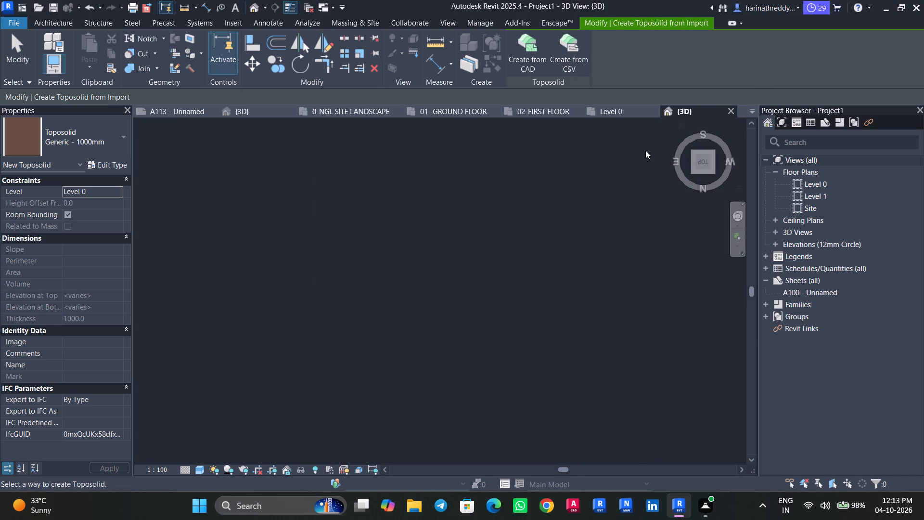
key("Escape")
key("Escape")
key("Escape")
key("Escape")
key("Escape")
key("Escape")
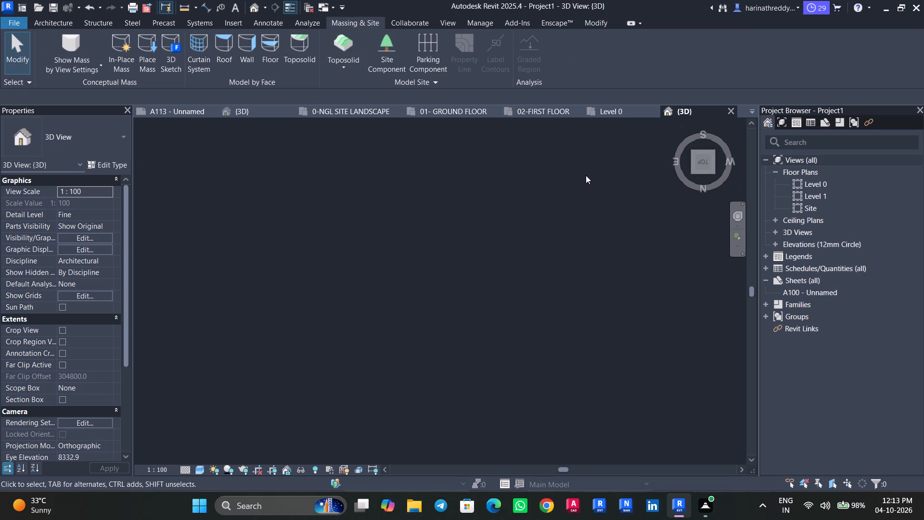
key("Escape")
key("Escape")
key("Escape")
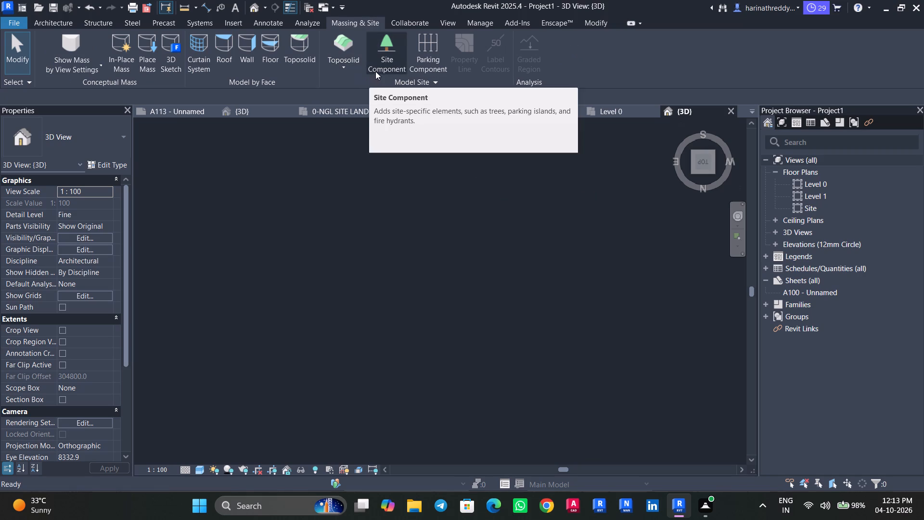
Create a Grassland - 1200mm toposolid from a sketch on Level 0, with a rectangular boundary about 6300 by 4100 mm.
left_click(346, 69)
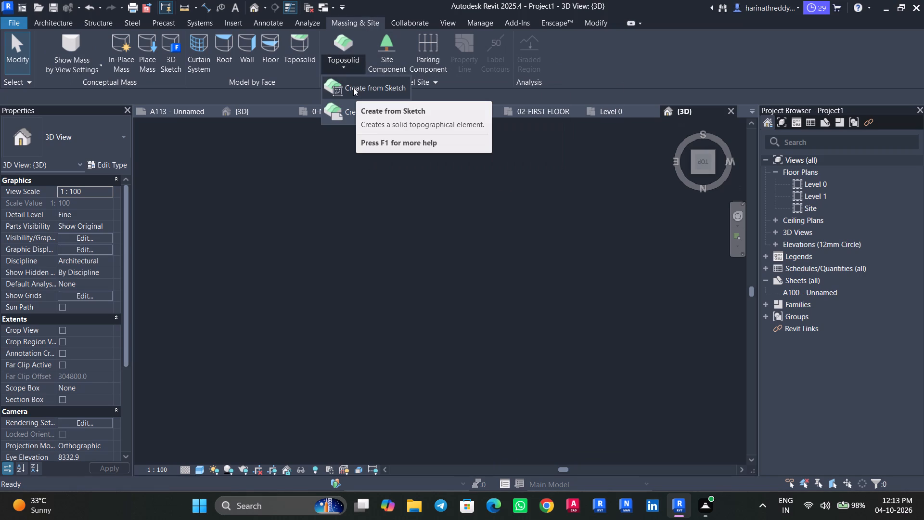
left_click(354, 88)
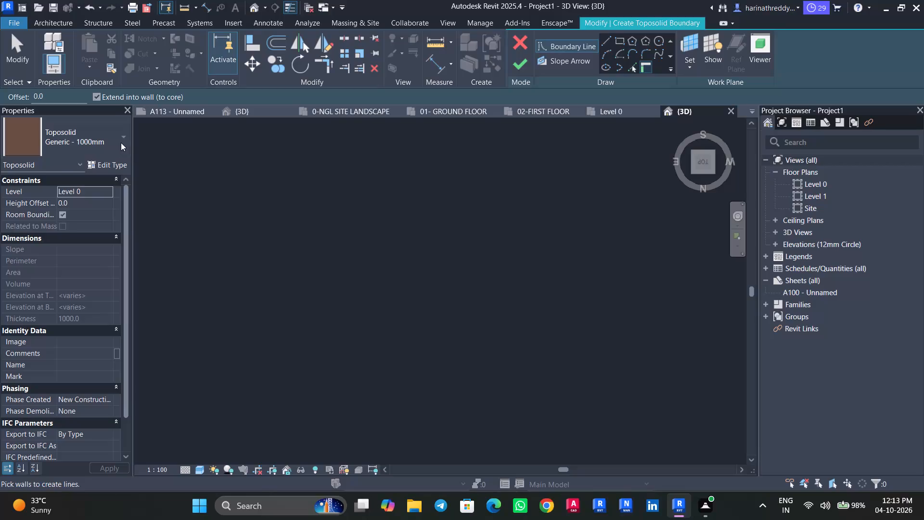
left_click(121, 143)
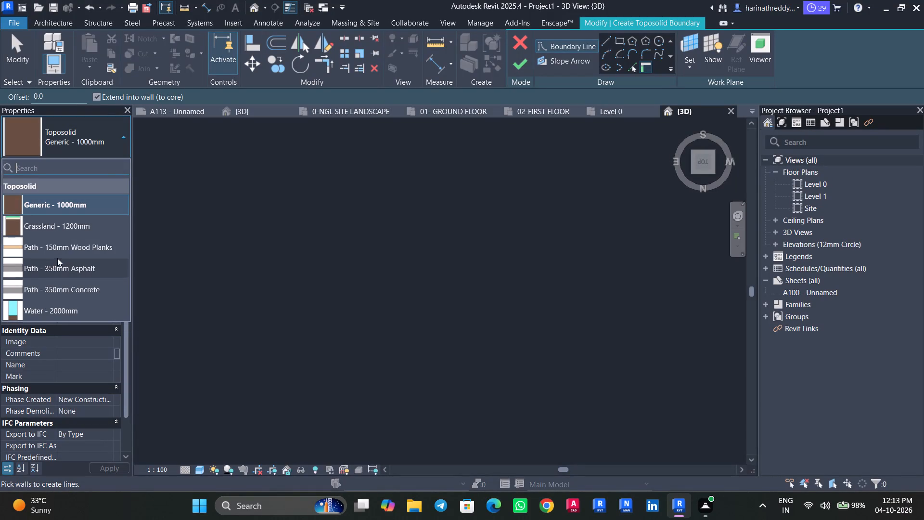
left_click(67, 232)
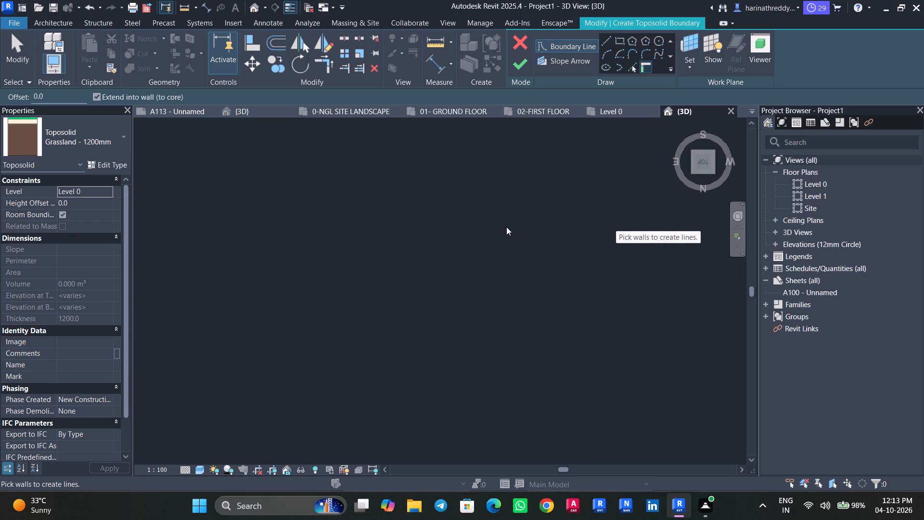
left_click(620, 38)
left_click(317, 220)
left_click(520, 353)
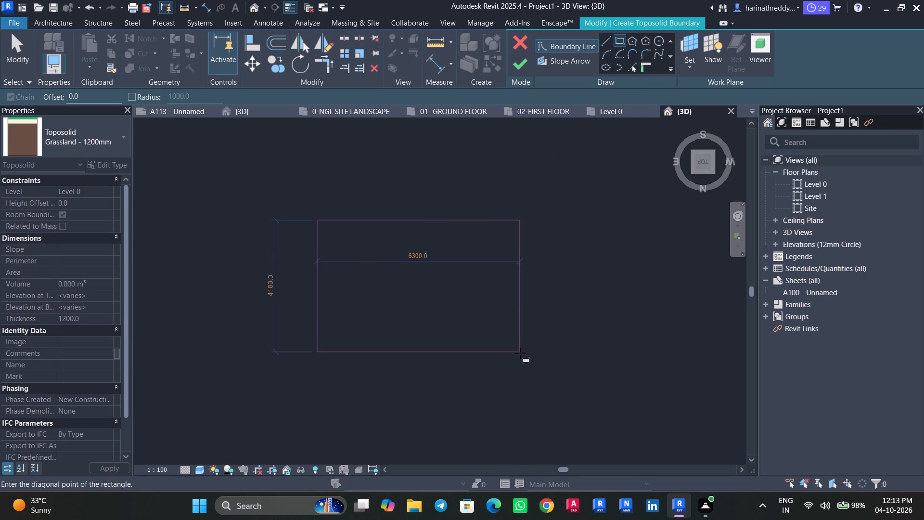
left_click(517, 71)
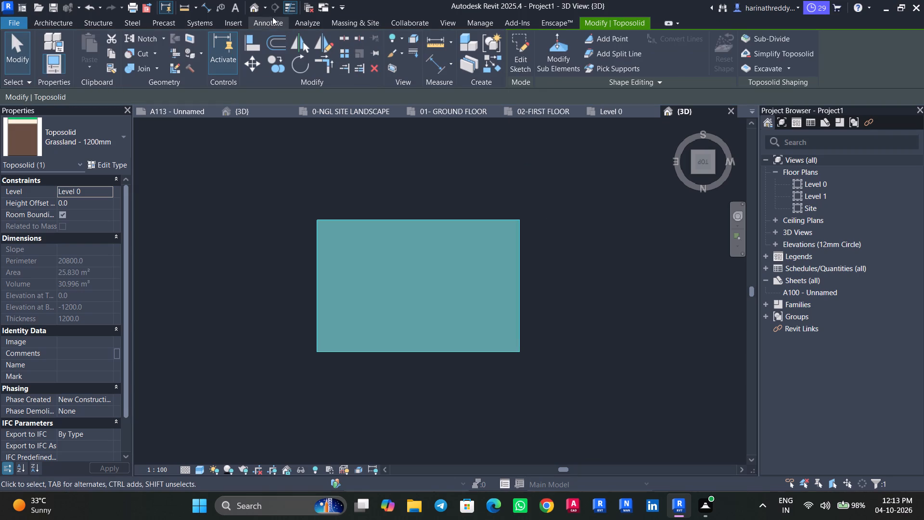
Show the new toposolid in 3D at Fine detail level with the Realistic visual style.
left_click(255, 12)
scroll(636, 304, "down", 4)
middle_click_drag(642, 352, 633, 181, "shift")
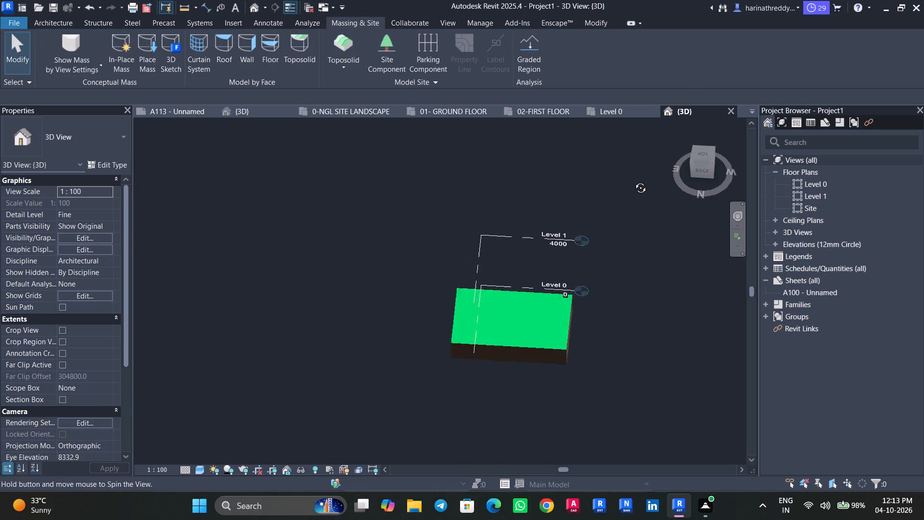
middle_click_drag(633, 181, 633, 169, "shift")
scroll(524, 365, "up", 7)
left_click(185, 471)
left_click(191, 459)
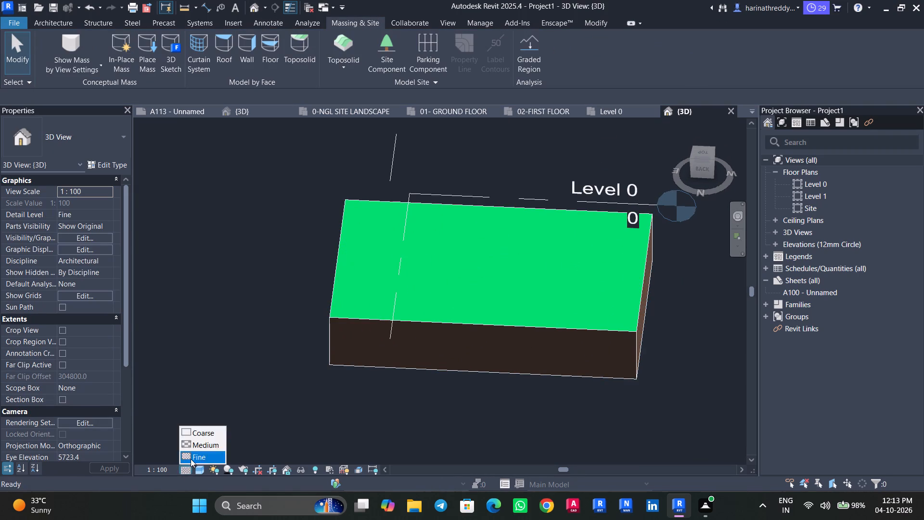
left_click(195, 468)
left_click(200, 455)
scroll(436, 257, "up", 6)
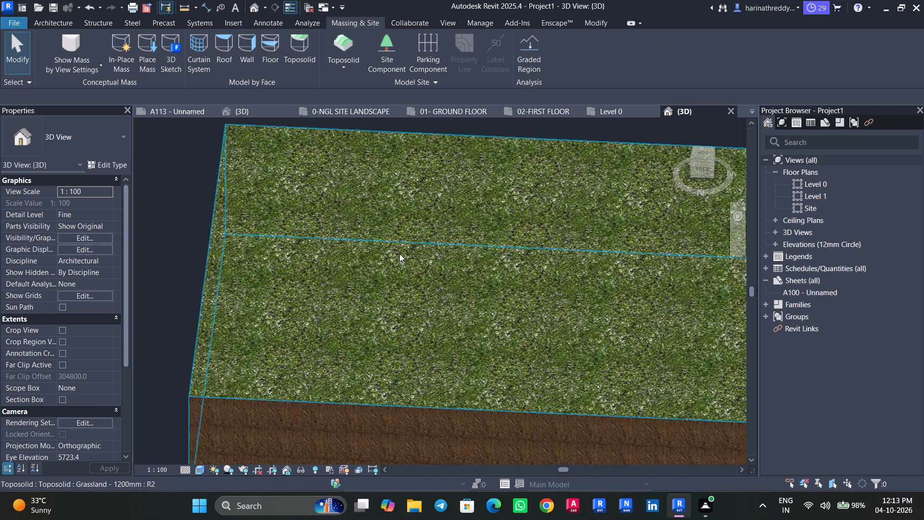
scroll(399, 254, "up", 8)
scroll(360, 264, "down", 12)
Examine the layer functions, materials and thicknesses in the grassland toposolid type's structure.
left_click(364, 345)
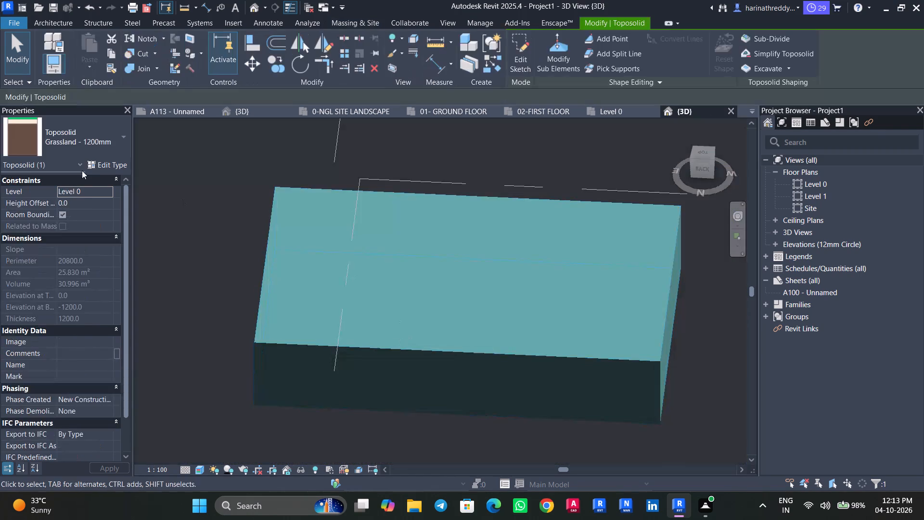
left_click(98, 167)
left_click(709, 182)
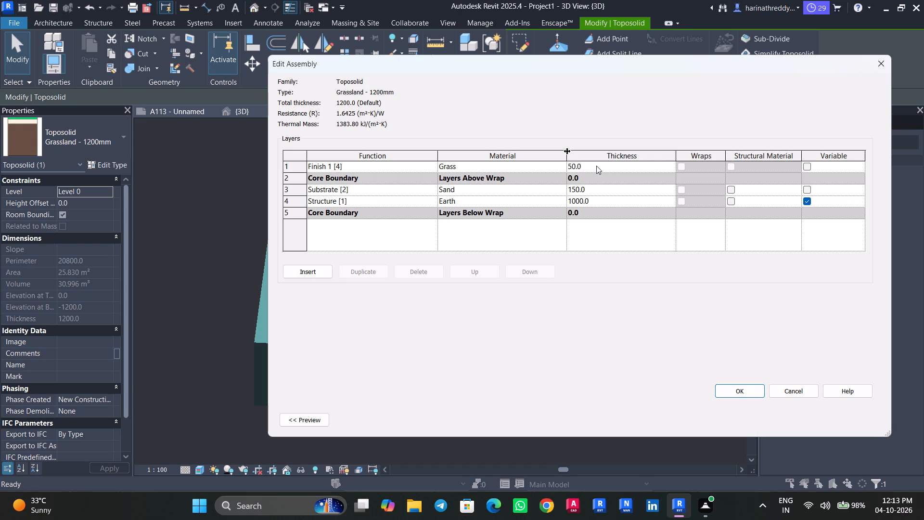
left_click(729, 388)
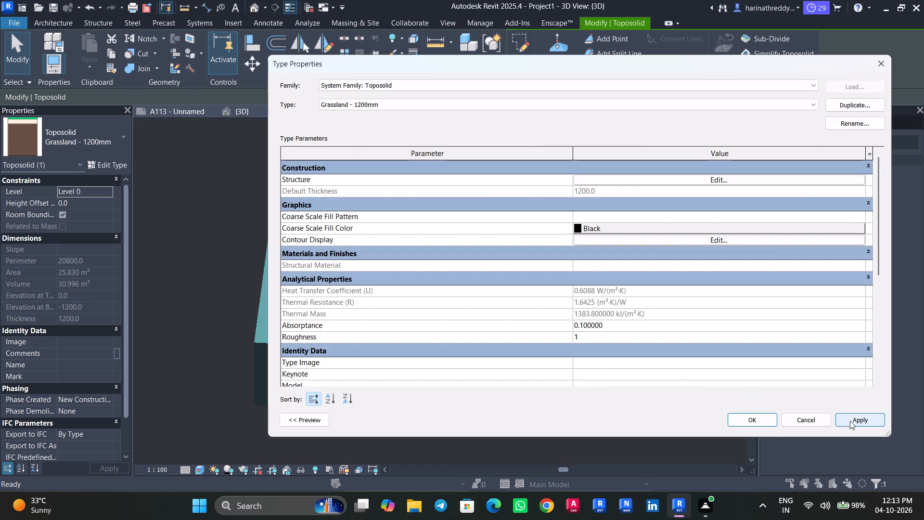
left_click(848, 424)
left_click(747, 421)
key("Escape")
key("Escape")
Examine the grass surface and earth sides of the toposolid from above and at an angle.
left_click(460, 287)
scroll(460, 287, "up", 3)
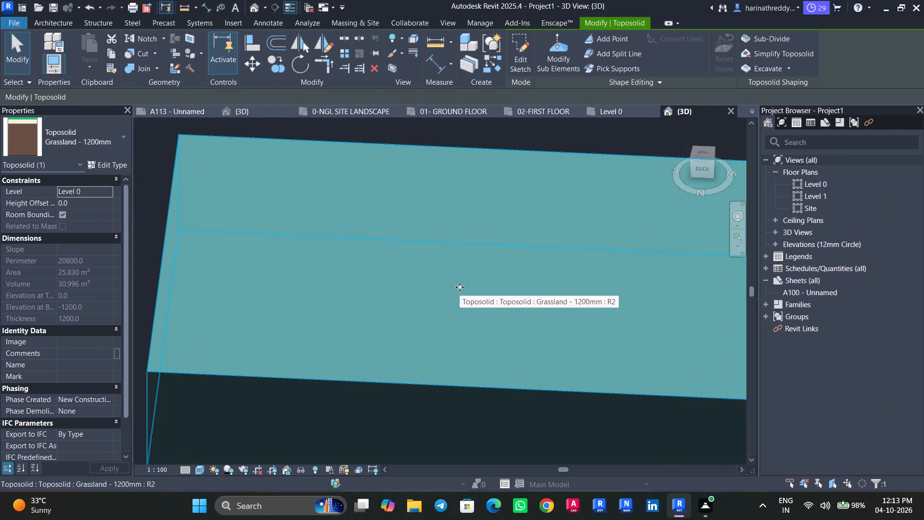
left_click(704, 152)
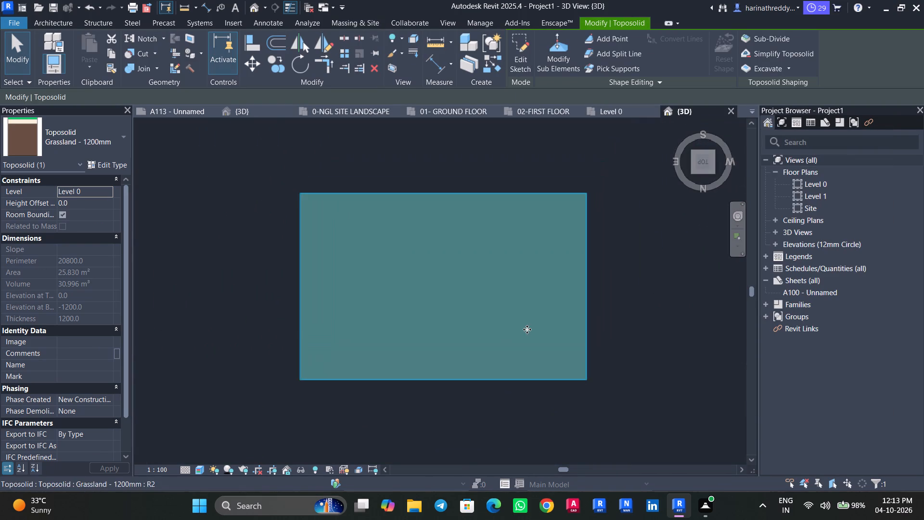
scroll(481, 332, "down", 4)
middle_click_drag(507, 357, 545, 181, "shift")
scroll(545, 181, "up", 1, "shift")
key("Escape")
scroll(433, 286, "up", 2)
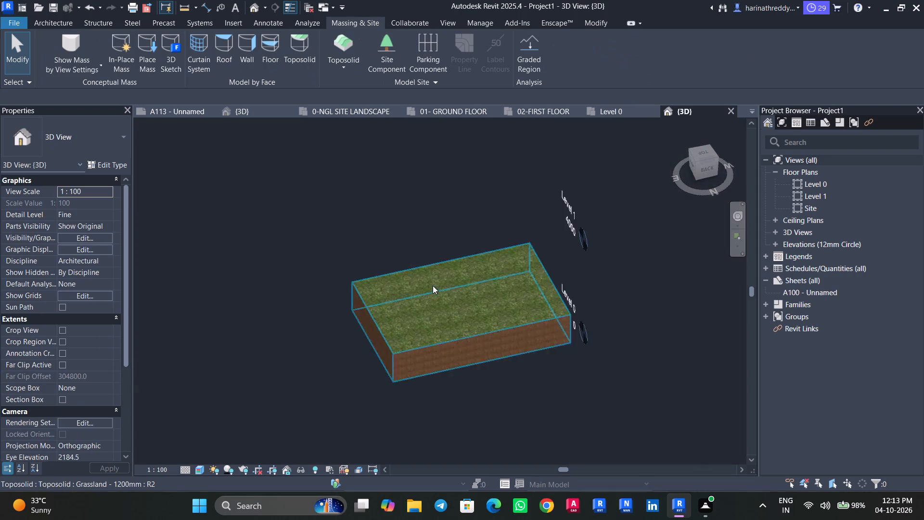
scroll(433, 286, "up", 7)
scroll(333, 293, "down", 1)
scroll(333, 293, "up", 1)
scroll(333, 293, "down", 1)
middle_click_drag(385, 314, 397, 280, "shift")
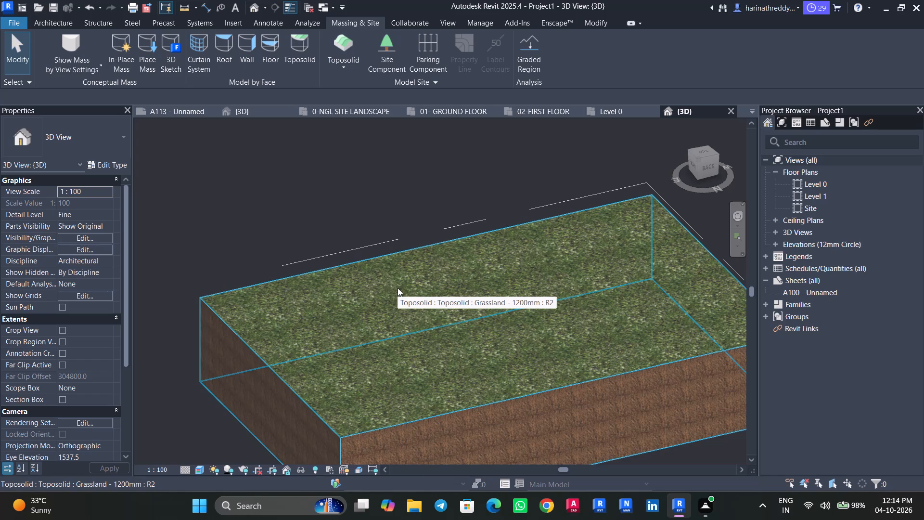
scroll(398, 288, "down", 3)
middle_click_drag(395, 287, 353, 284)
key("Escape")
key("Escape")
scroll(390, 257, "up", 3)
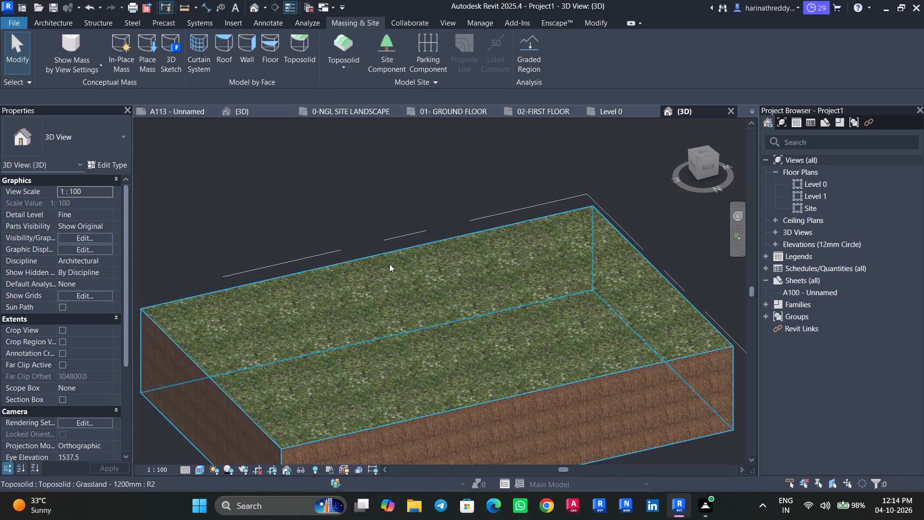
scroll(394, 244, "down", 2)
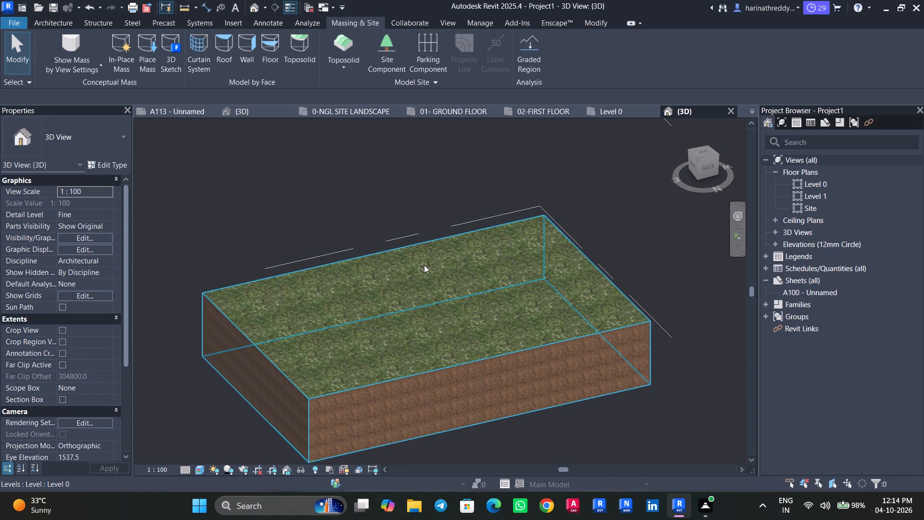
Add a shape point near the middle of the grassland toposolid's top surface, with the view set to Hidden Line.
left_click(424, 271)
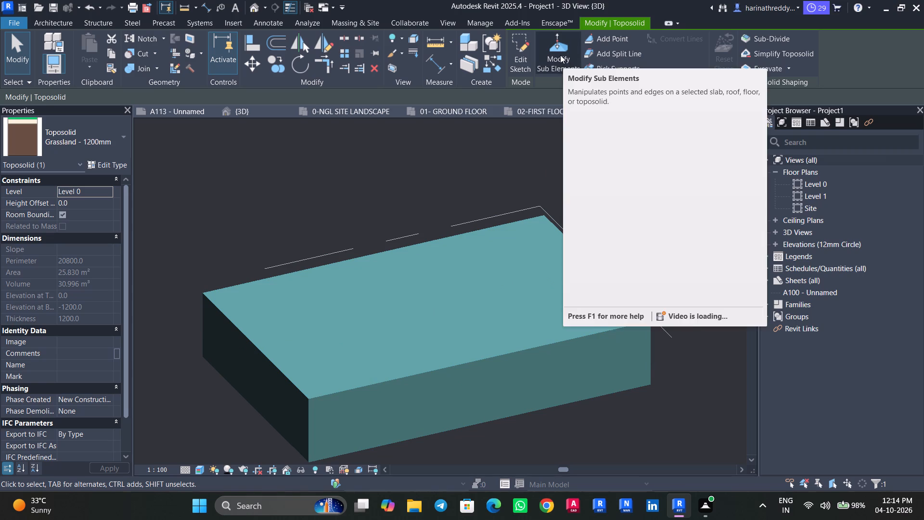
left_click(560, 55)
left_click(605, 41)
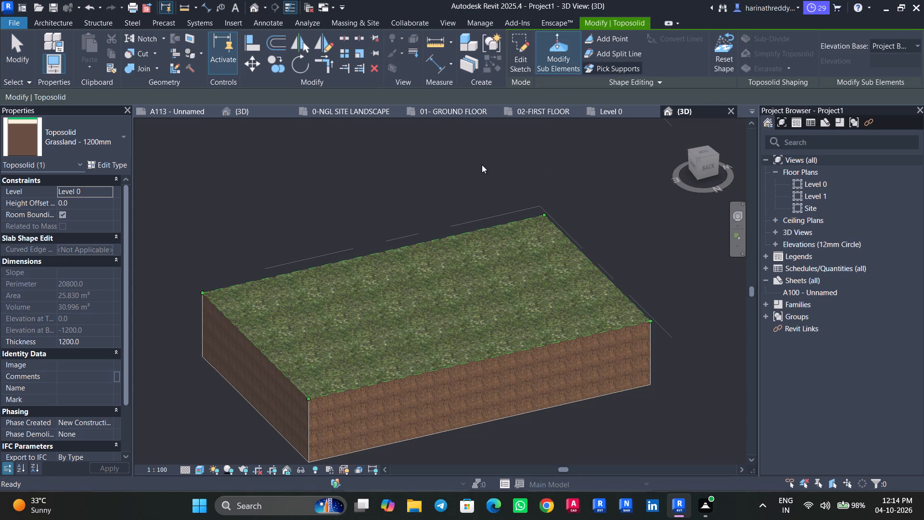
left_click(197, 474)
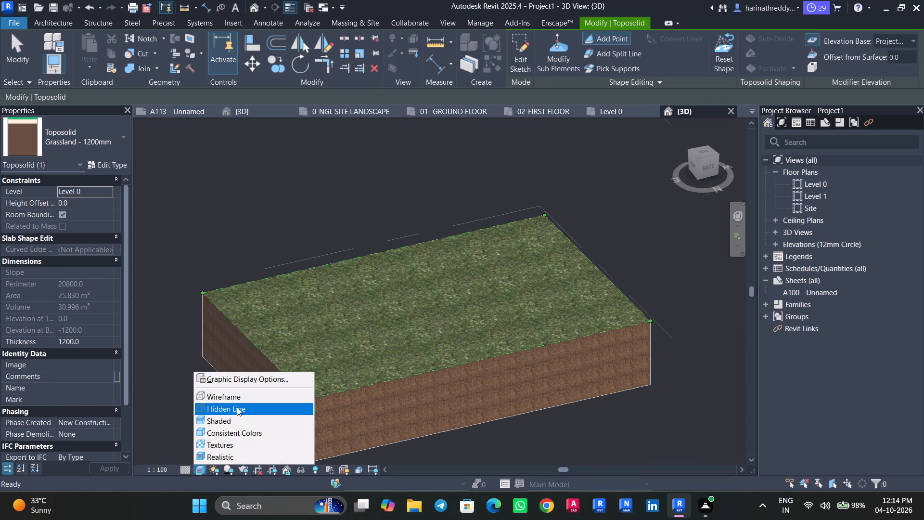
left_click(237, 407)
scroll(371, 306, "up", 3)
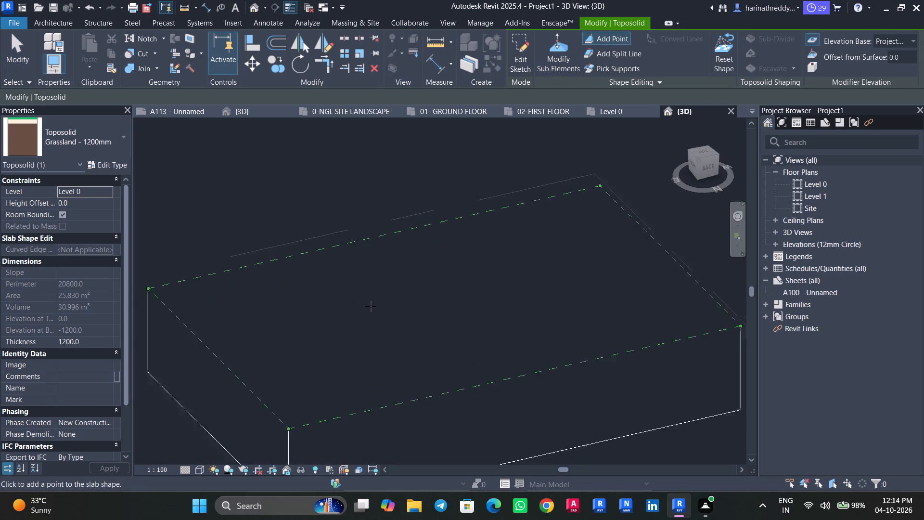
scroll(371, 306, "up", 1)
left_click(371, 306)
key("Escape")
key("Escape")
key("Escape")
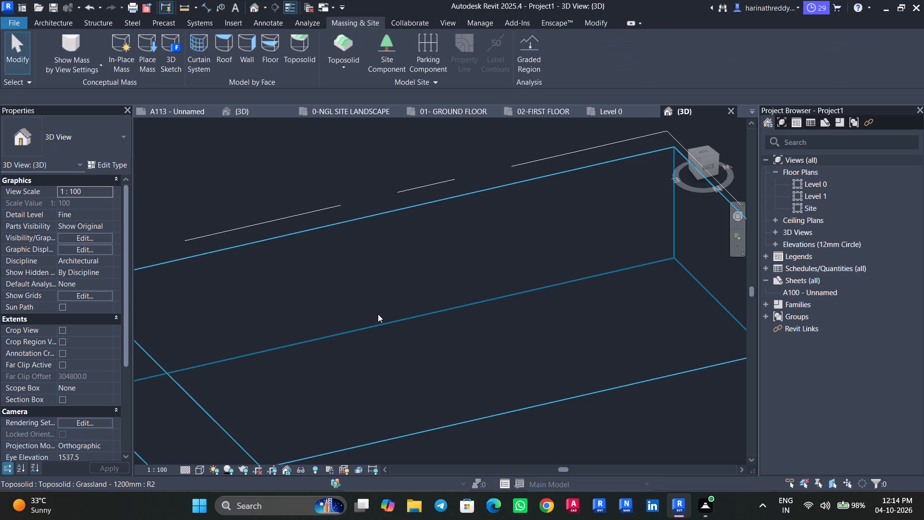
Set the elevation of the toposolid's middle shape point to 200 mm.
key("Tab")
left_click(371, 311)
left_click(549, 62)
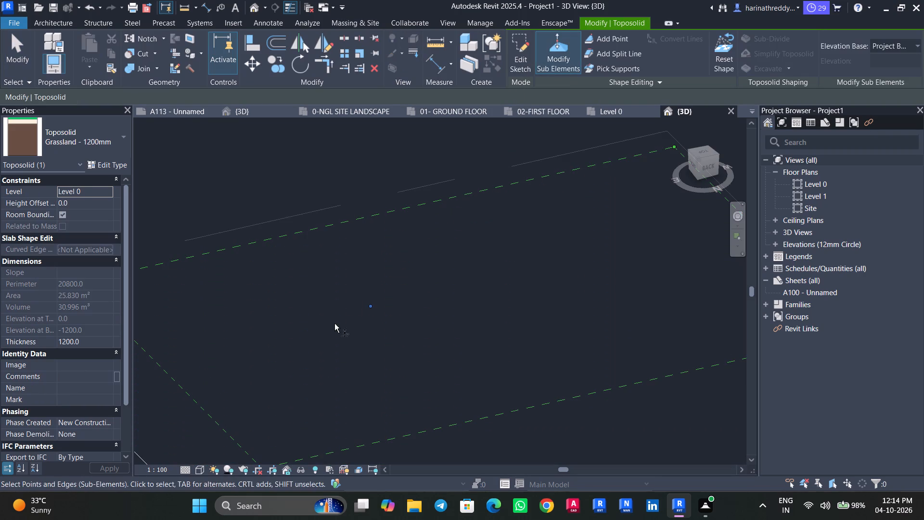
left_click(370, 310)
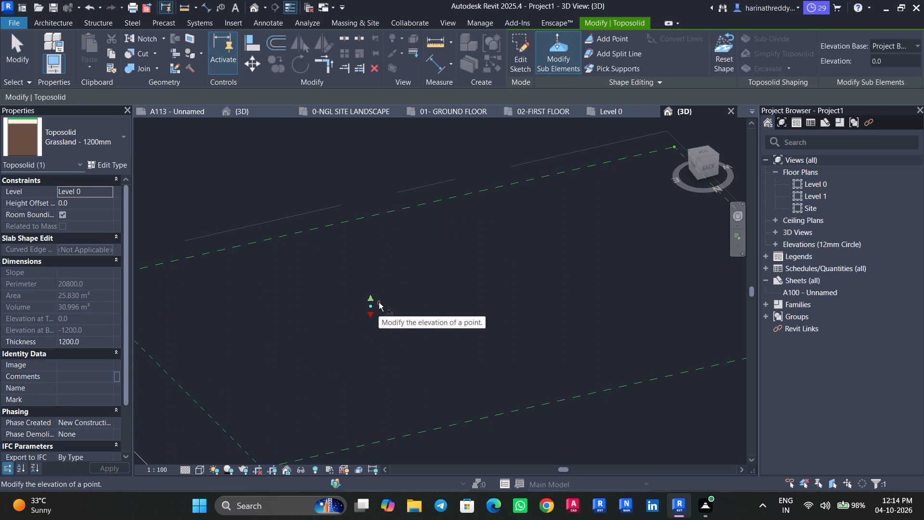
double_click(379, 302)
left_click(379, 302)
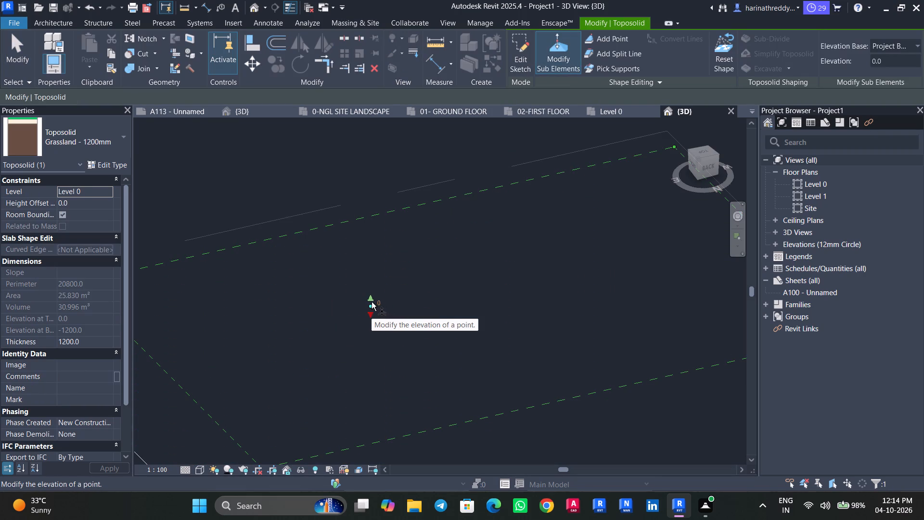
left_click_drag(887, 57, 866, 60)
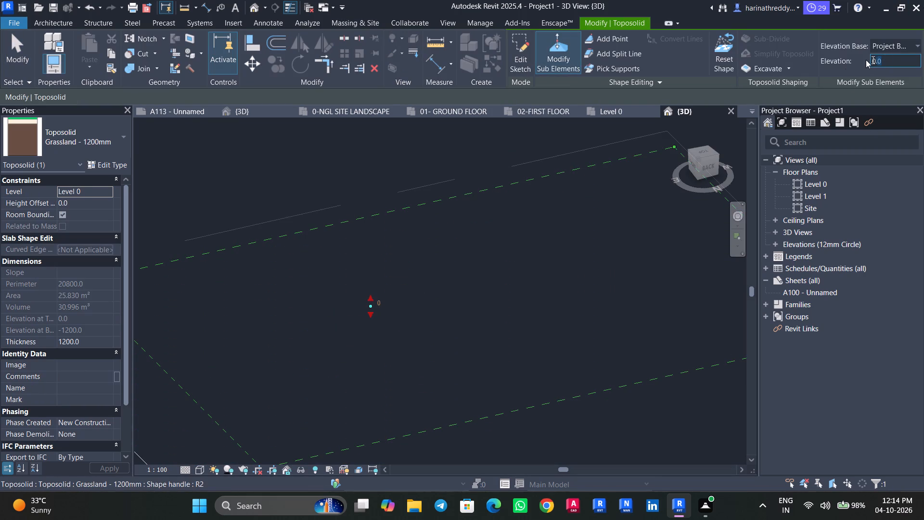
left_click_drag(866, 60, 863, 60)
type("200")
key("Return")
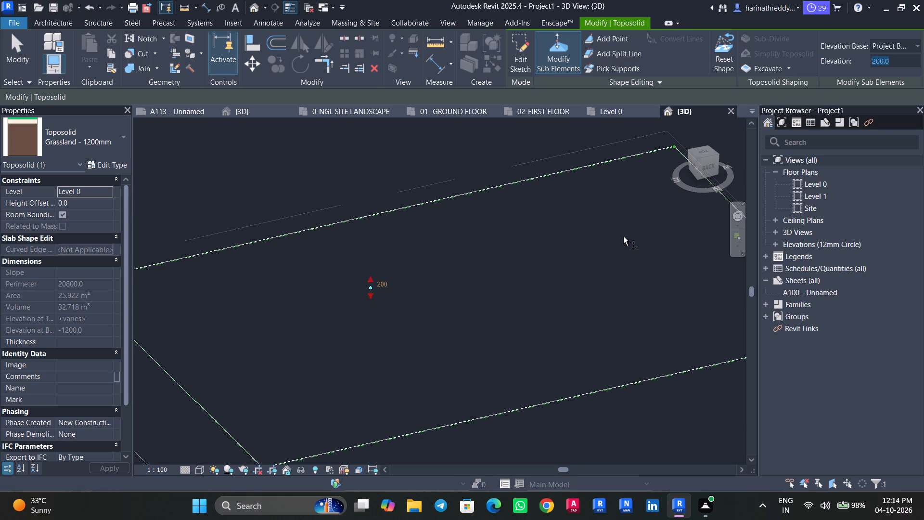
scroll(478, 307, "down", 5)
key("Escape")
key("Escape")
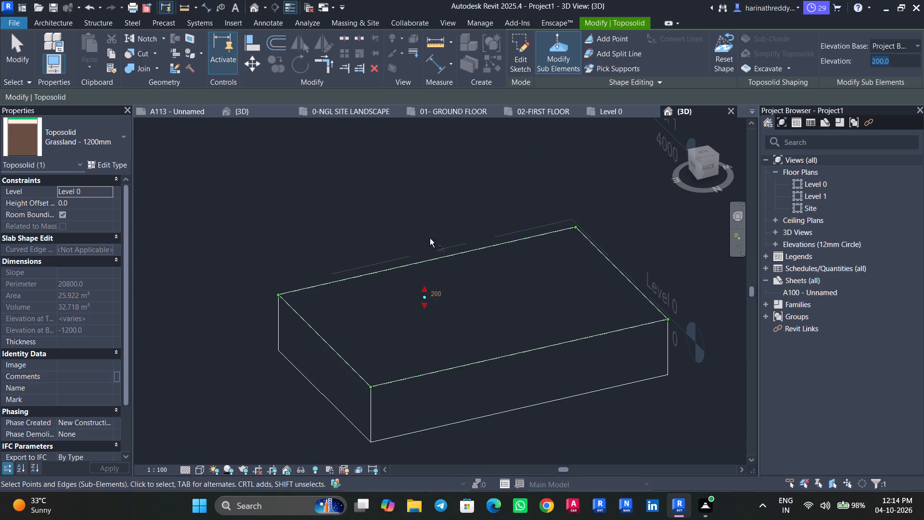
Return the 3D view to the Realistic visual style and inspect the raised surface from the side and above.
left_click(196, 469)
left_click(204, 456)
key("Escape")
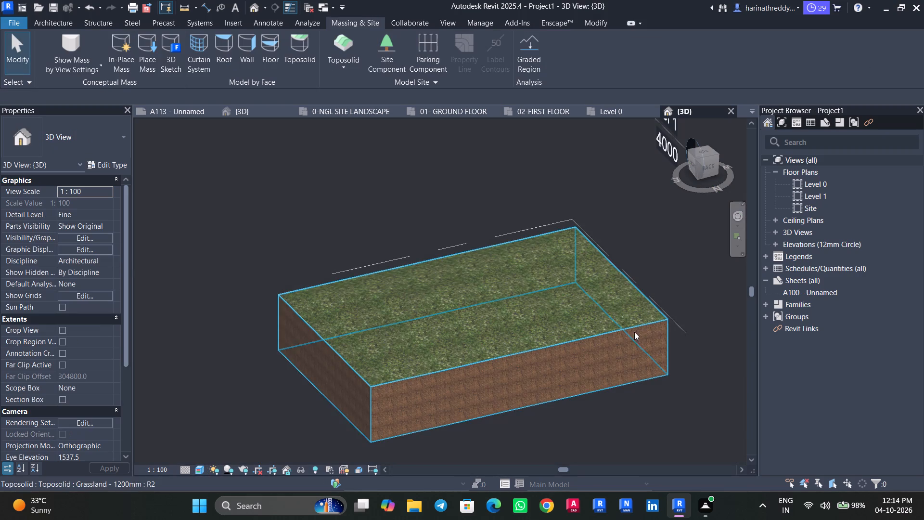
middle_click_drag(684, 299, 555, 226, "shift")
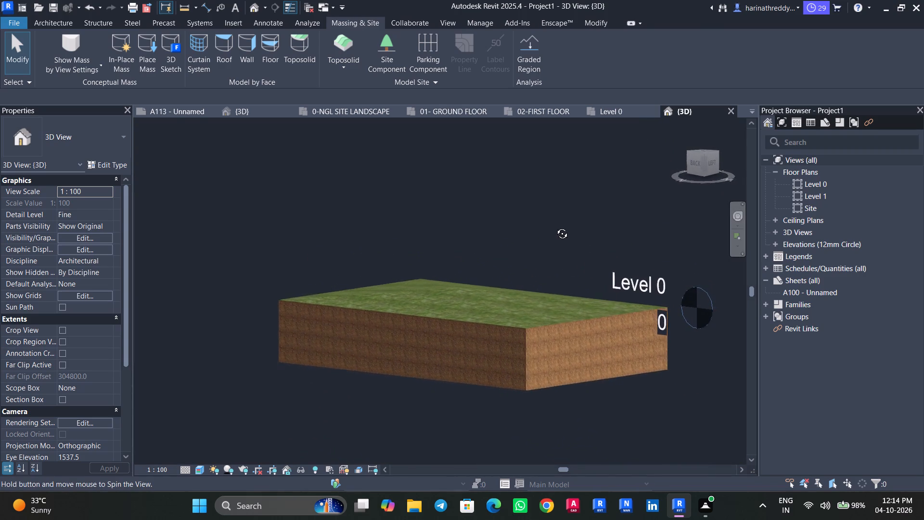
middle_click_drag(555, 226, 667, 347, "shift")
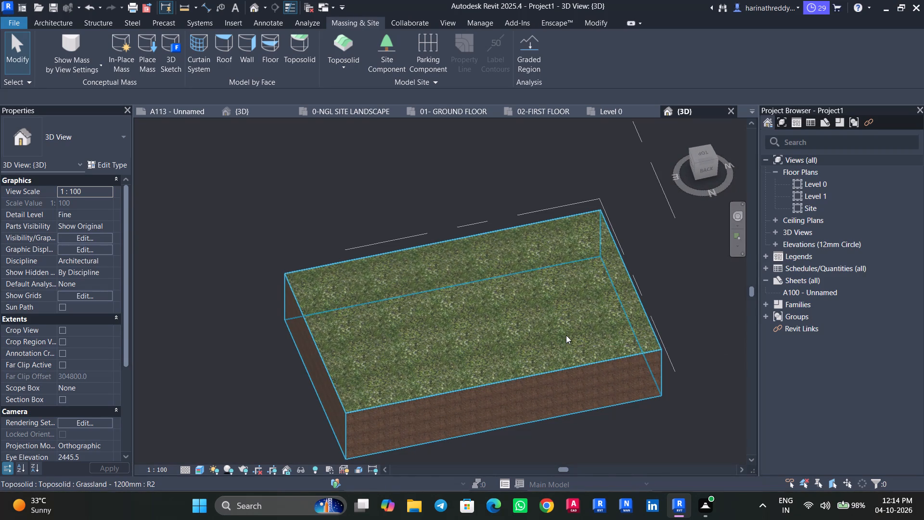
Add a second shape point on the toposolid's top surface, close to the middle of its west edge.
left_click(566, 334)
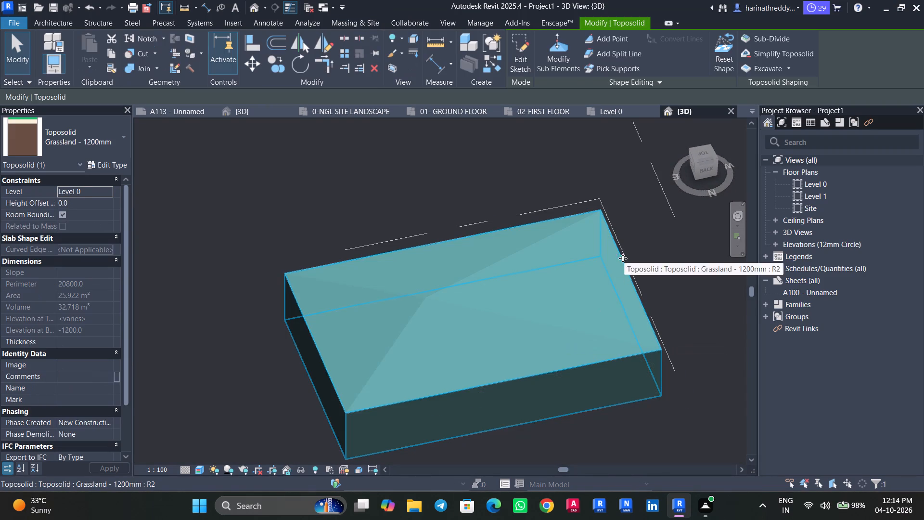
left_click(562, 49)
left_click(622, 38)
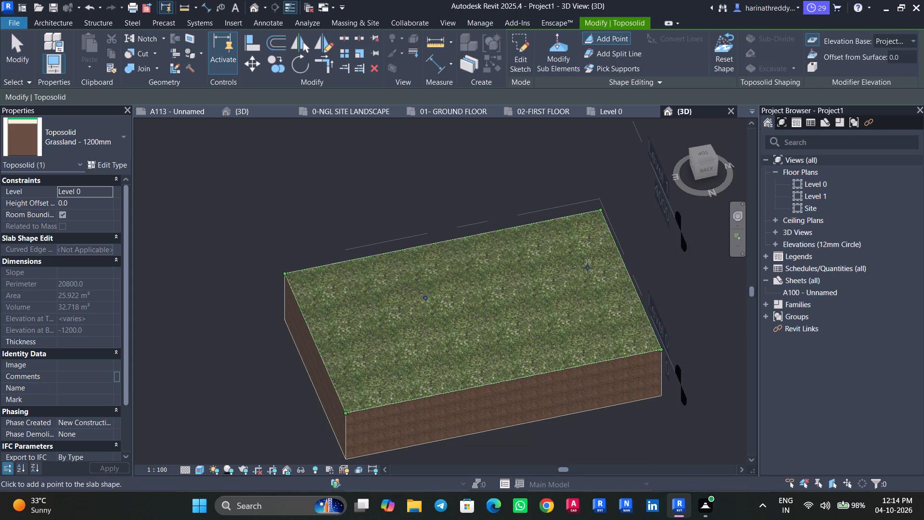
left_click(588, 268)
key("Escape")
key("Escape")
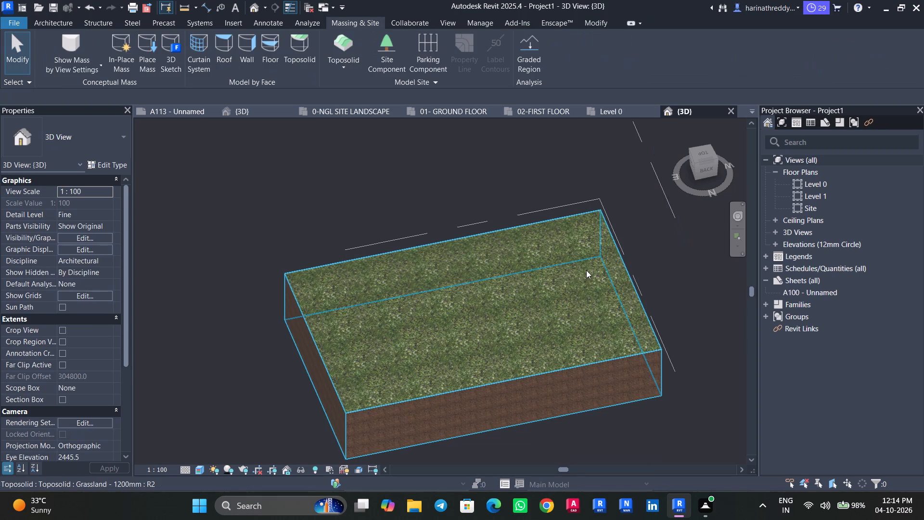
Set the elevation of the shape point near the toposolid's west edge to -200 mm.
left_click(597, 255)
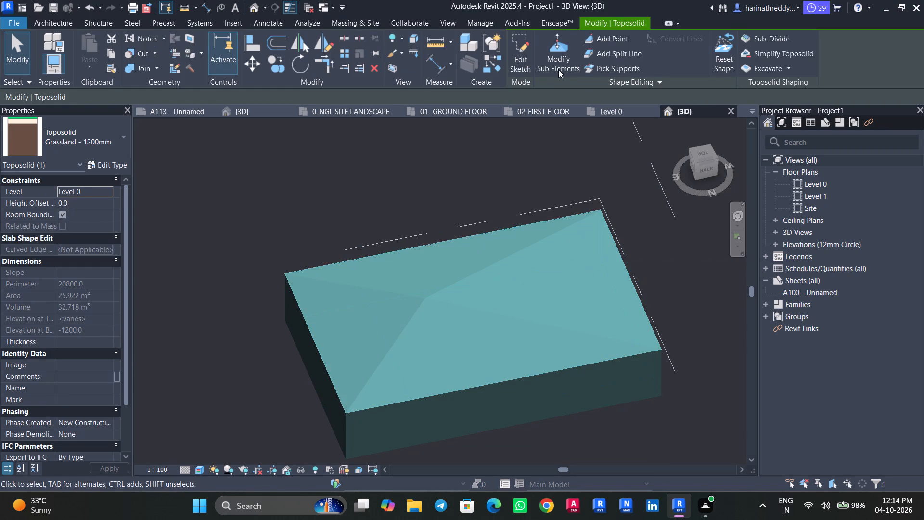
left_click(559, 64)
left_click(588, 267)
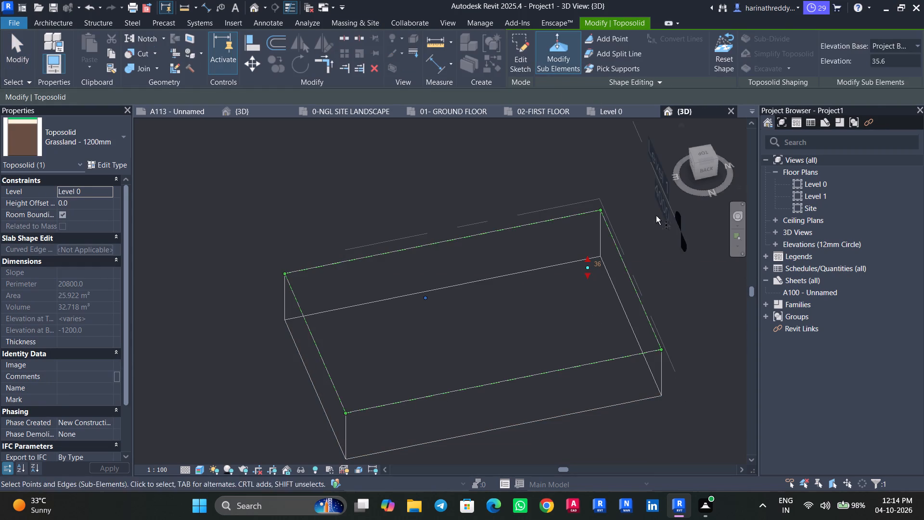
left_click_drag(902, 62, 853, 63)
type("-200")
key("Return")
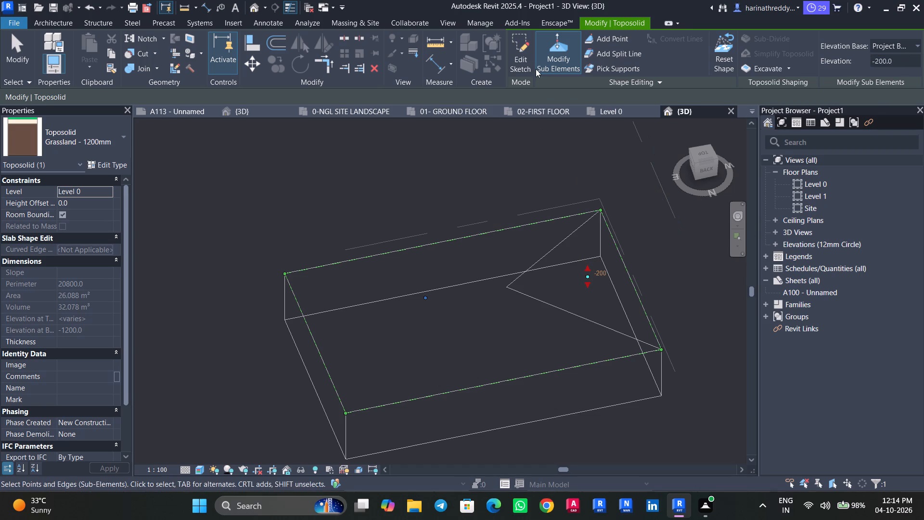
key("Escape")
key("Escape")
Examine the toposolid's raised and lowered areas from the side, close up and from above.
middle_click_drag(668, 313, 602, 163, "shift")
scroll(602, 163, "up", 5, "shift")
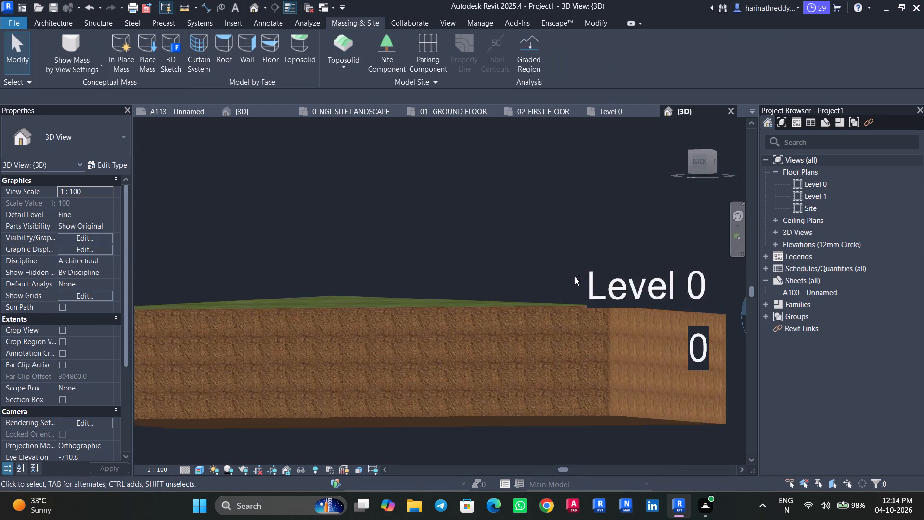
middle_click_drag(570, 292, 558, 368, "shift")
scroll(577, 327, "up", 5)
scroll(581, 331, "down", 1, "shift")
middle_click_drag(586, 339, 603, 370, "shift")
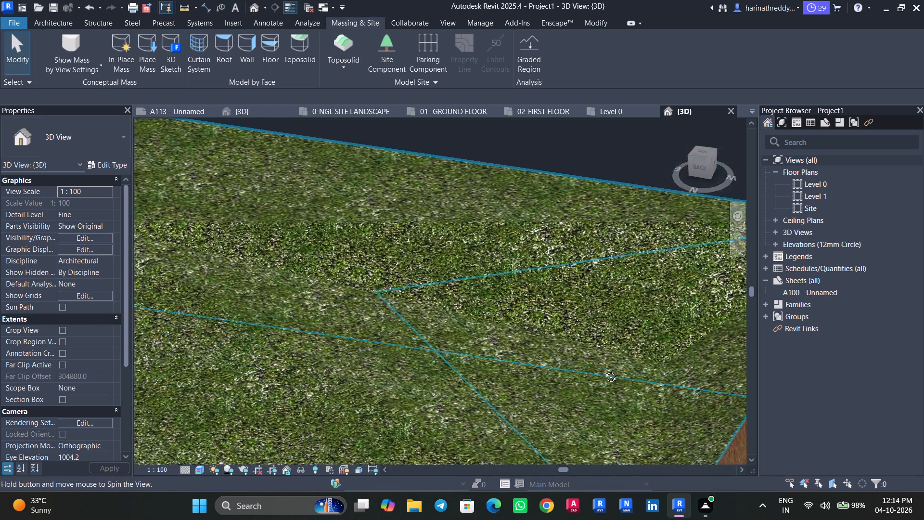
middle_click_drag(603, 370, 640, 363, "shift")
scroll(642, 359, "up", 1)
scroll(642, 359, "down", 8)
Add a split line in top view from the toposolid's south-east corner to its north edge, about a quarter of the way along.
left_click(489, 320)
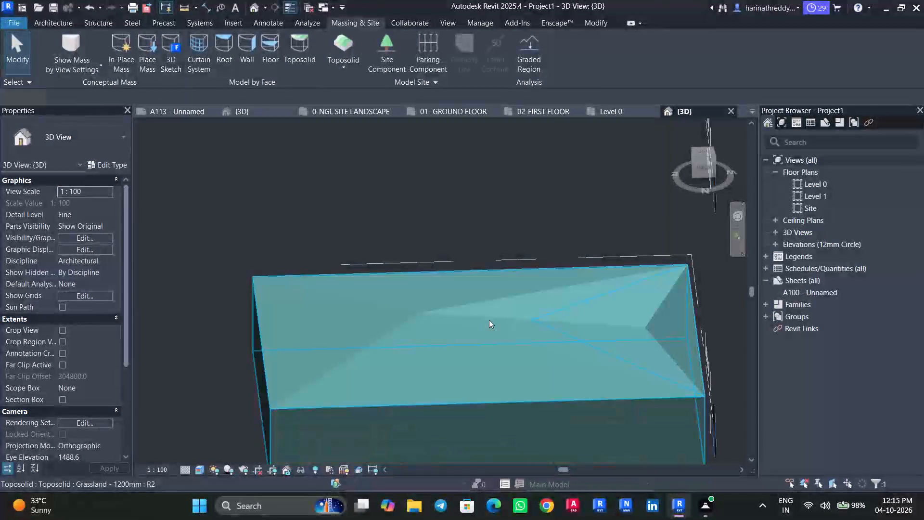
left_click(704, 150)
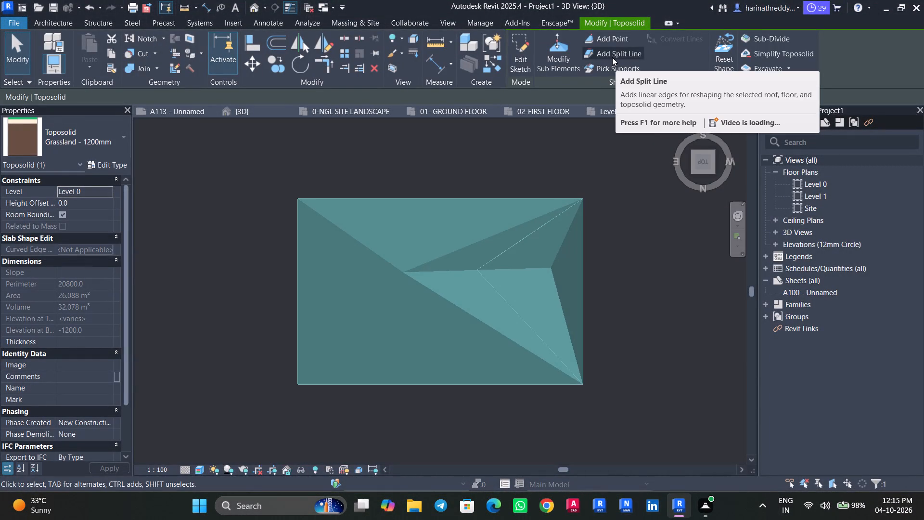
left_click(613, 57)
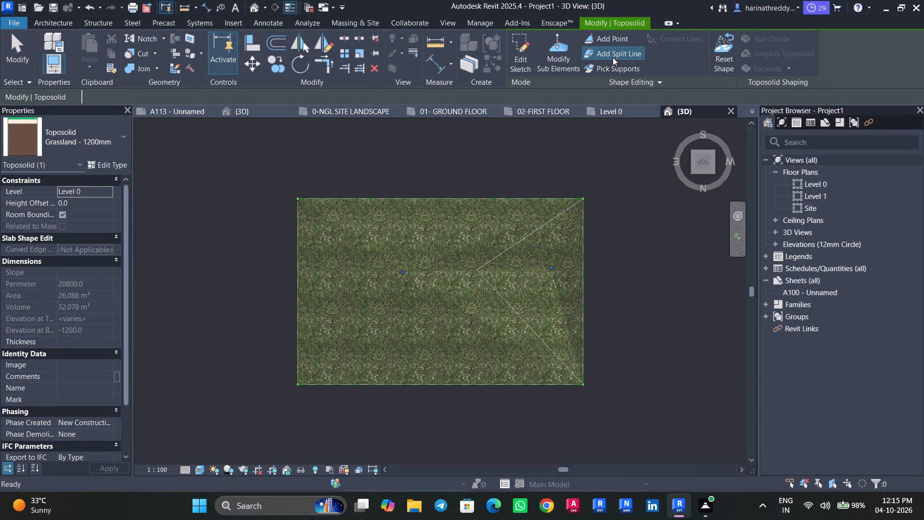
left_click(301, 200)
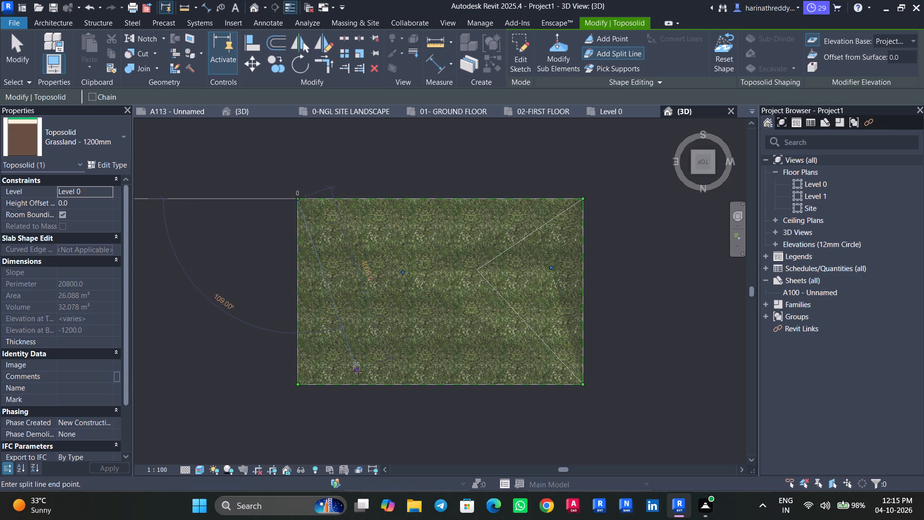
left_click(365, 386)
key("Escape")
key("Escape")
key("Escape")
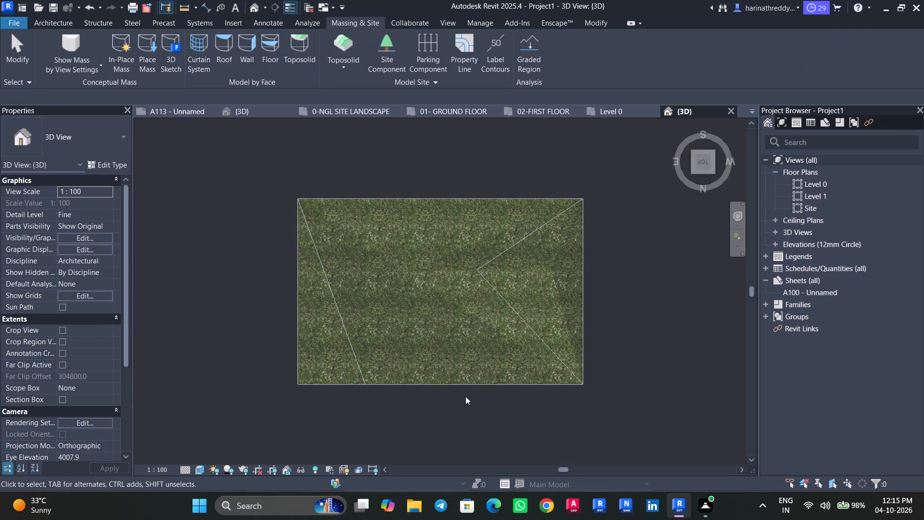
Examine the split line and the reshaped toposolid surface from several angles.
scroll(460, 401, "down", 1)
scroll(460, 401, "up", 1)
middle_click_drag(456, 409, 517, 230, "shift")
scroll(339, 313, "up", 5)
middle_click_drag(515, 382, 517, 330, "shift")
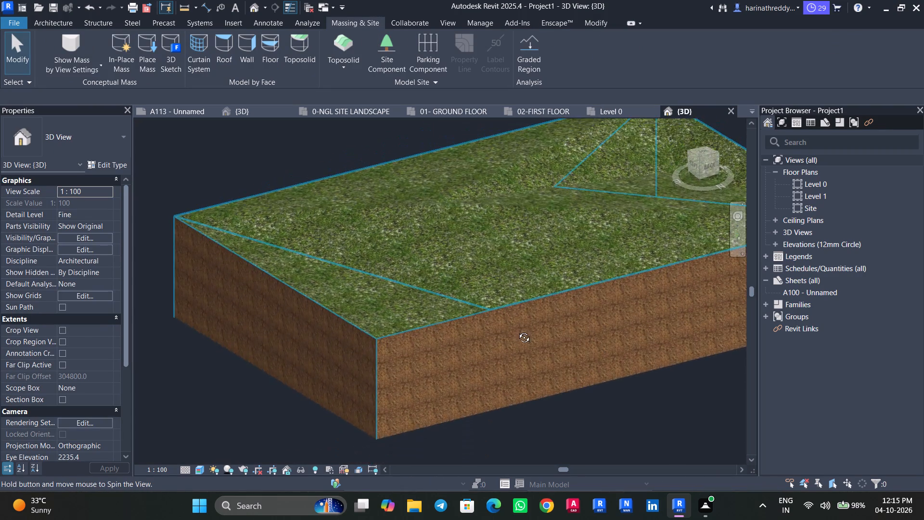
middle_click_drag(517, 330, 514, 279, "shift")
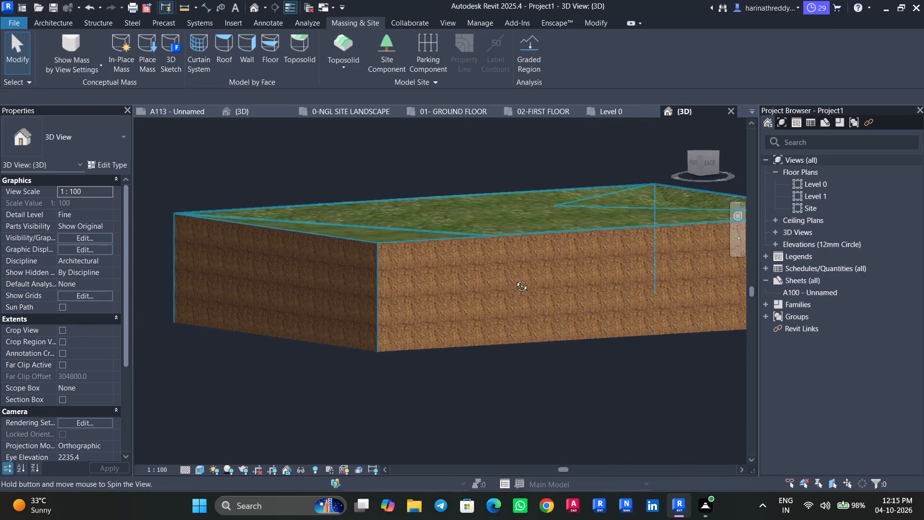
middle_click_drag(514, 279, 459, 394, "shift")
scroll(464, 373, "down", 5)
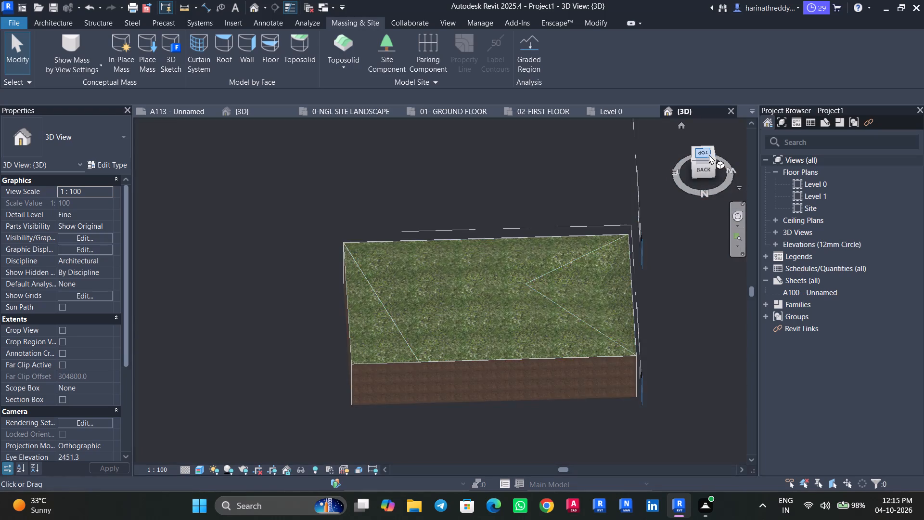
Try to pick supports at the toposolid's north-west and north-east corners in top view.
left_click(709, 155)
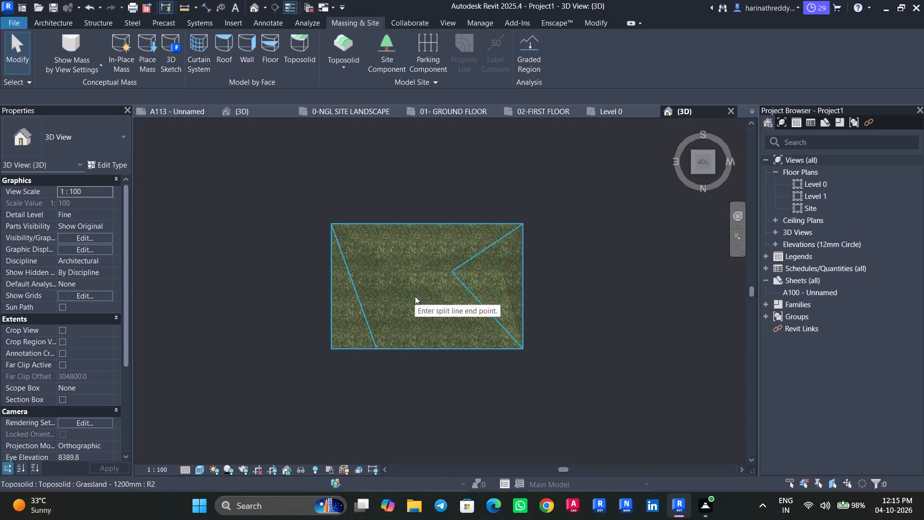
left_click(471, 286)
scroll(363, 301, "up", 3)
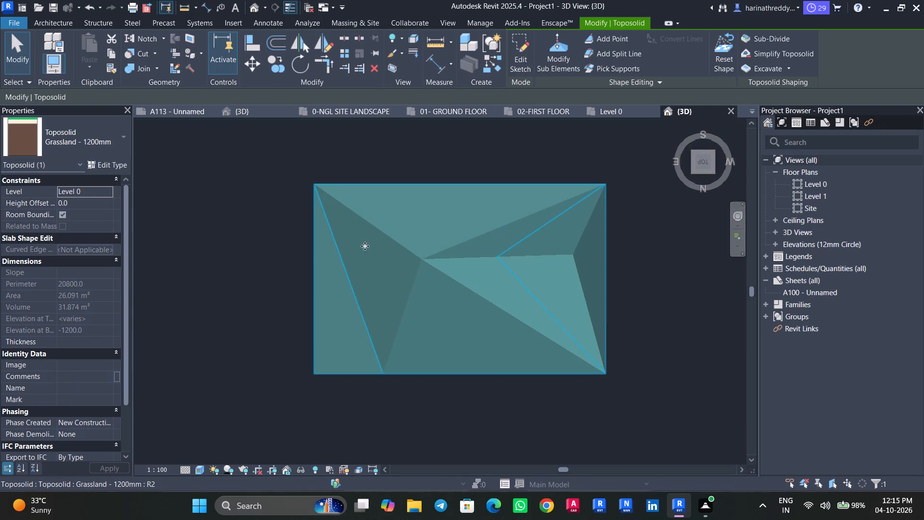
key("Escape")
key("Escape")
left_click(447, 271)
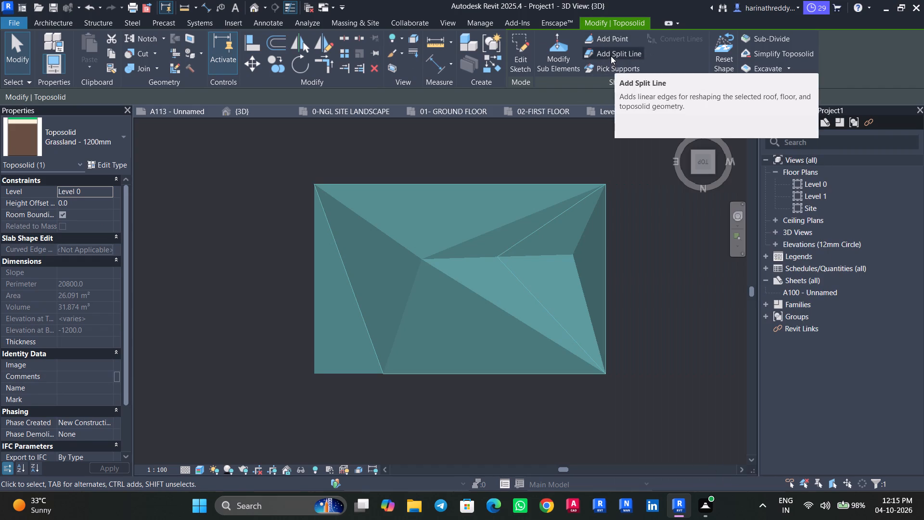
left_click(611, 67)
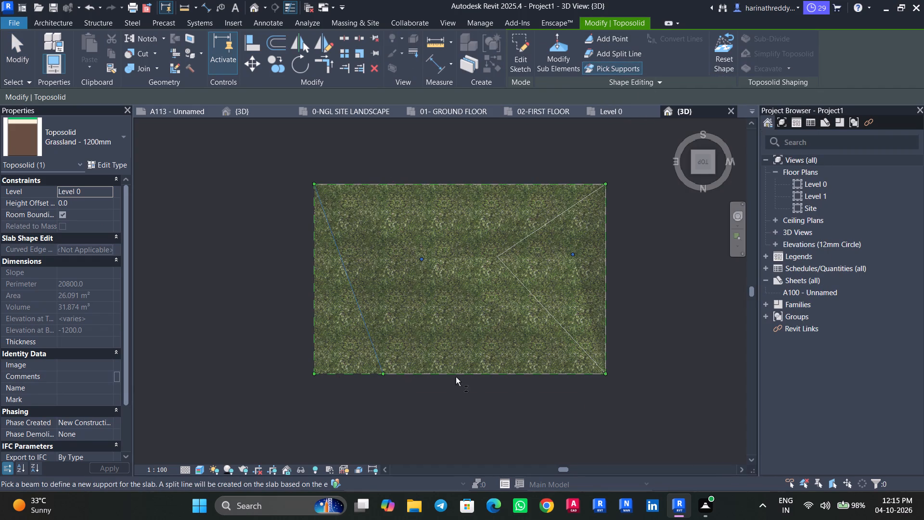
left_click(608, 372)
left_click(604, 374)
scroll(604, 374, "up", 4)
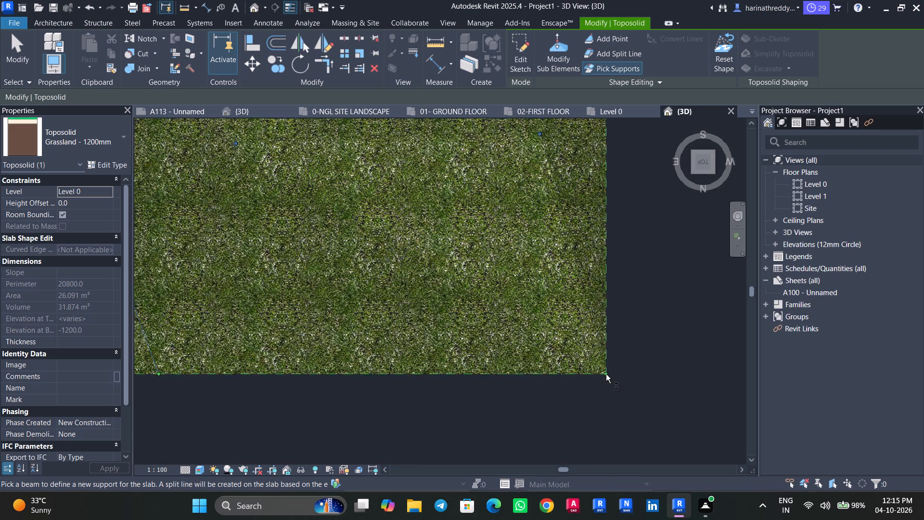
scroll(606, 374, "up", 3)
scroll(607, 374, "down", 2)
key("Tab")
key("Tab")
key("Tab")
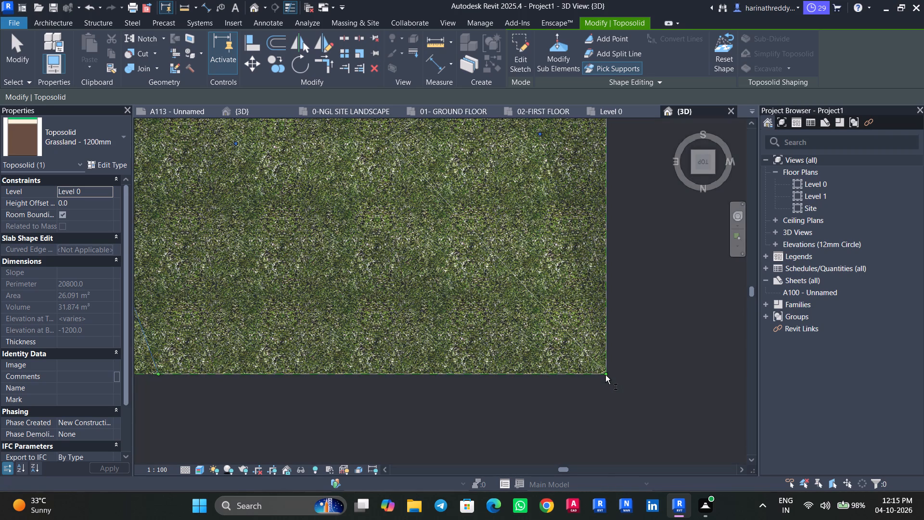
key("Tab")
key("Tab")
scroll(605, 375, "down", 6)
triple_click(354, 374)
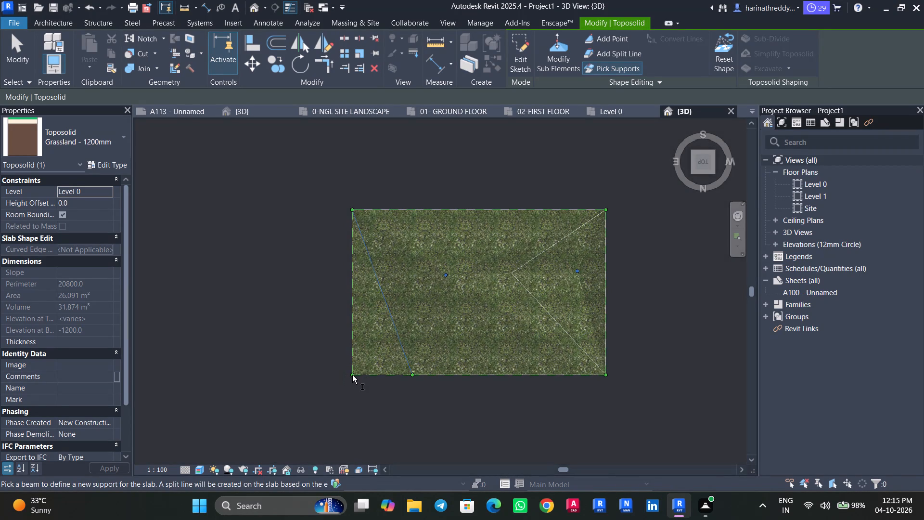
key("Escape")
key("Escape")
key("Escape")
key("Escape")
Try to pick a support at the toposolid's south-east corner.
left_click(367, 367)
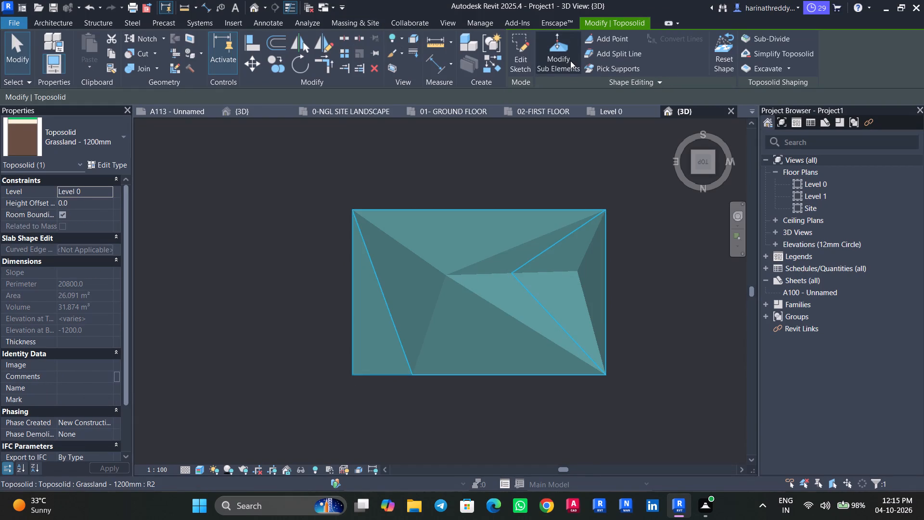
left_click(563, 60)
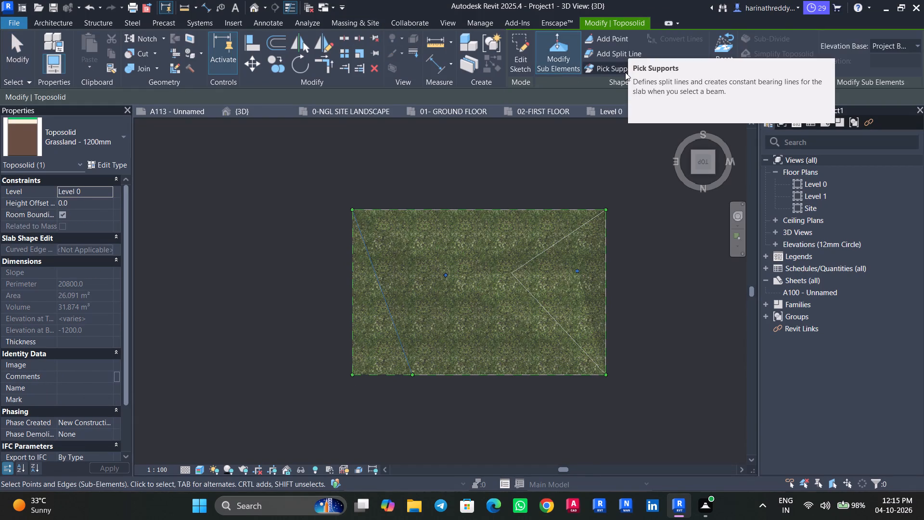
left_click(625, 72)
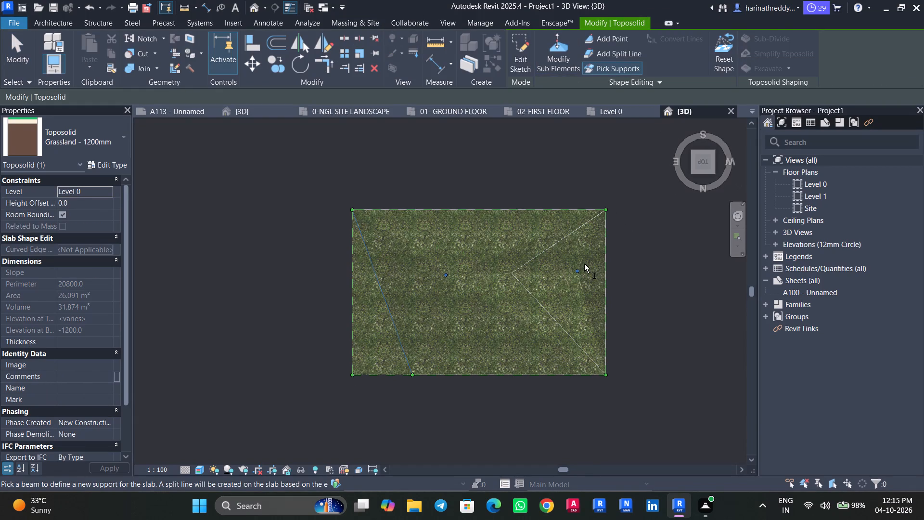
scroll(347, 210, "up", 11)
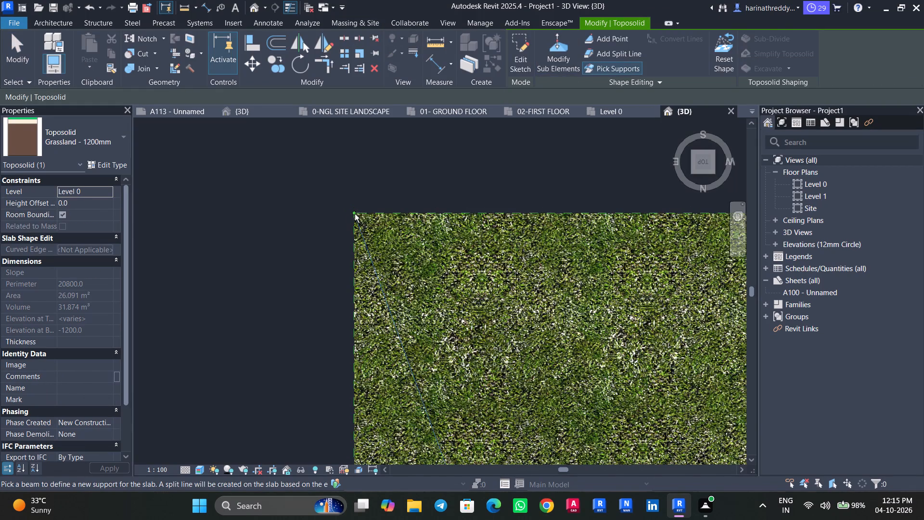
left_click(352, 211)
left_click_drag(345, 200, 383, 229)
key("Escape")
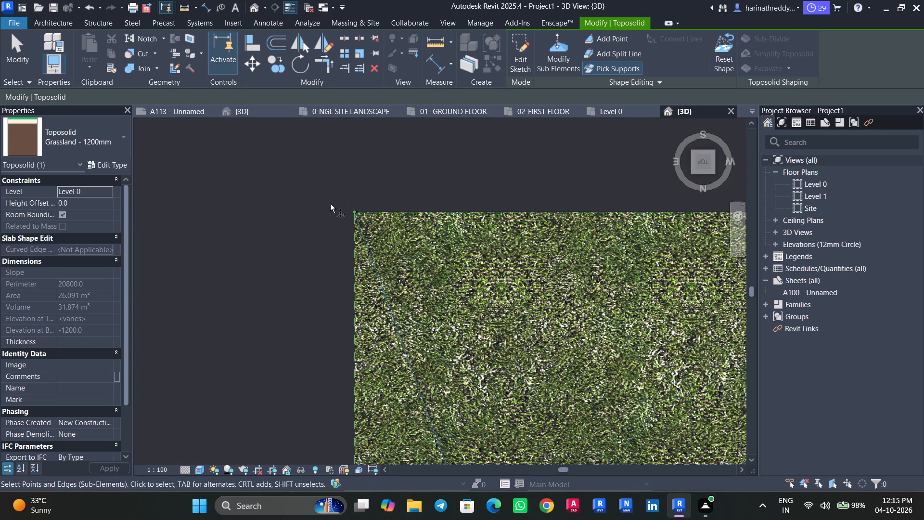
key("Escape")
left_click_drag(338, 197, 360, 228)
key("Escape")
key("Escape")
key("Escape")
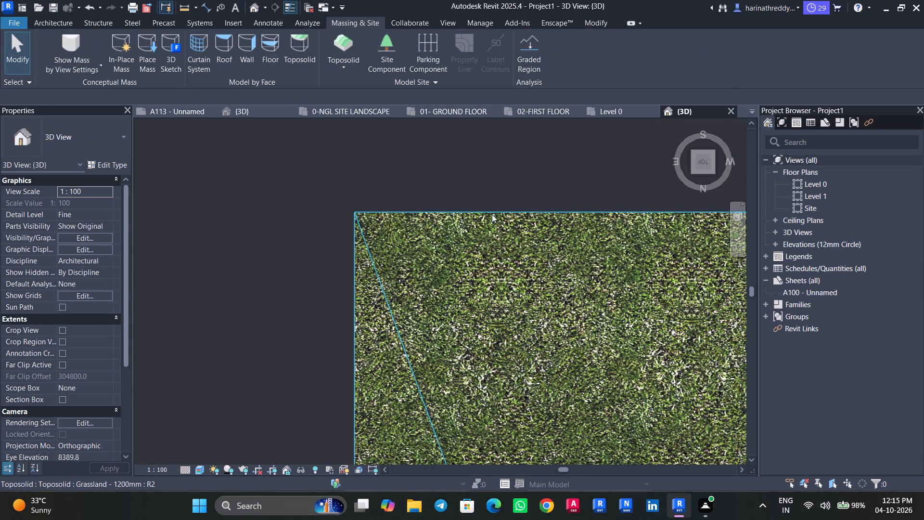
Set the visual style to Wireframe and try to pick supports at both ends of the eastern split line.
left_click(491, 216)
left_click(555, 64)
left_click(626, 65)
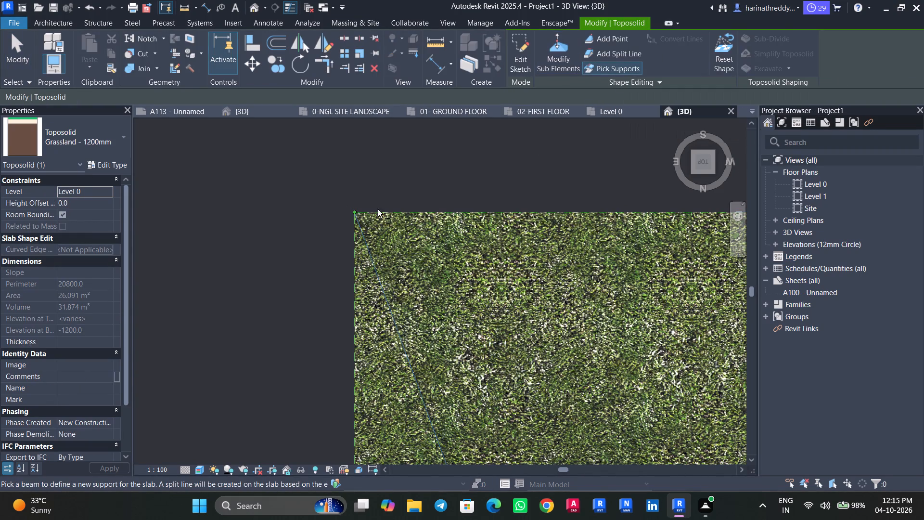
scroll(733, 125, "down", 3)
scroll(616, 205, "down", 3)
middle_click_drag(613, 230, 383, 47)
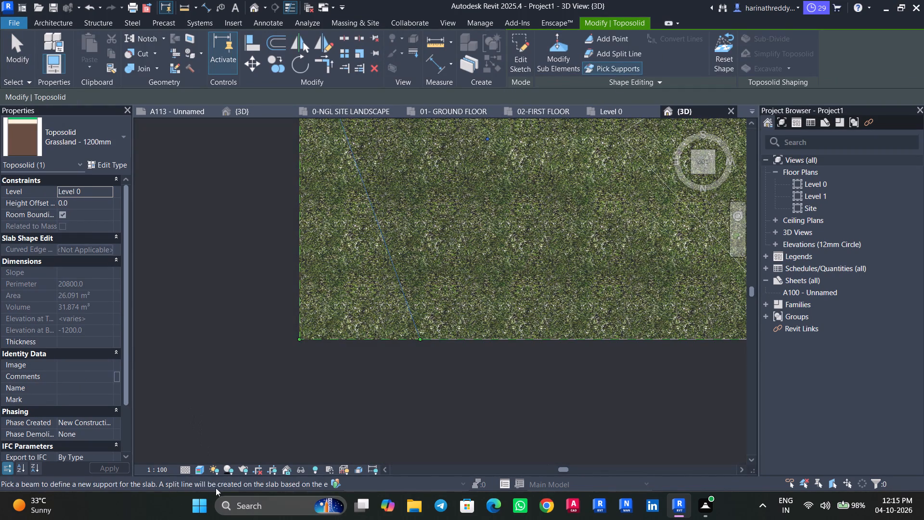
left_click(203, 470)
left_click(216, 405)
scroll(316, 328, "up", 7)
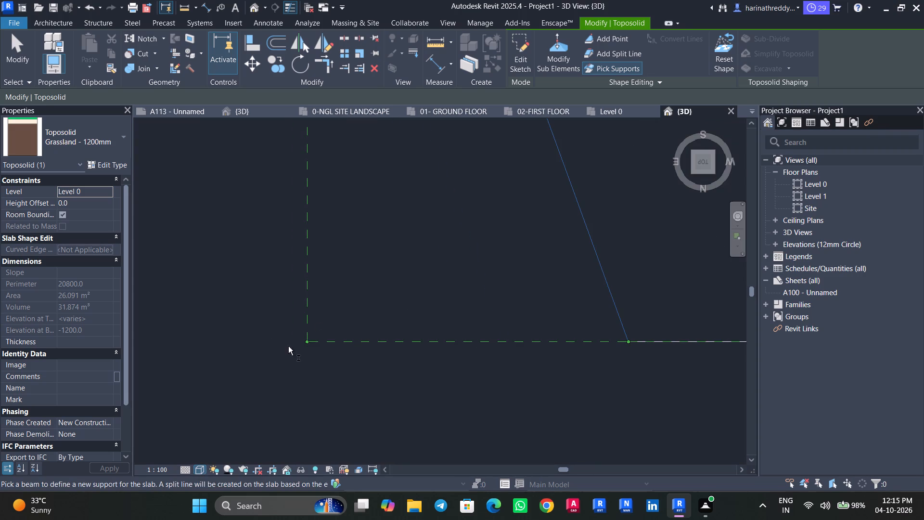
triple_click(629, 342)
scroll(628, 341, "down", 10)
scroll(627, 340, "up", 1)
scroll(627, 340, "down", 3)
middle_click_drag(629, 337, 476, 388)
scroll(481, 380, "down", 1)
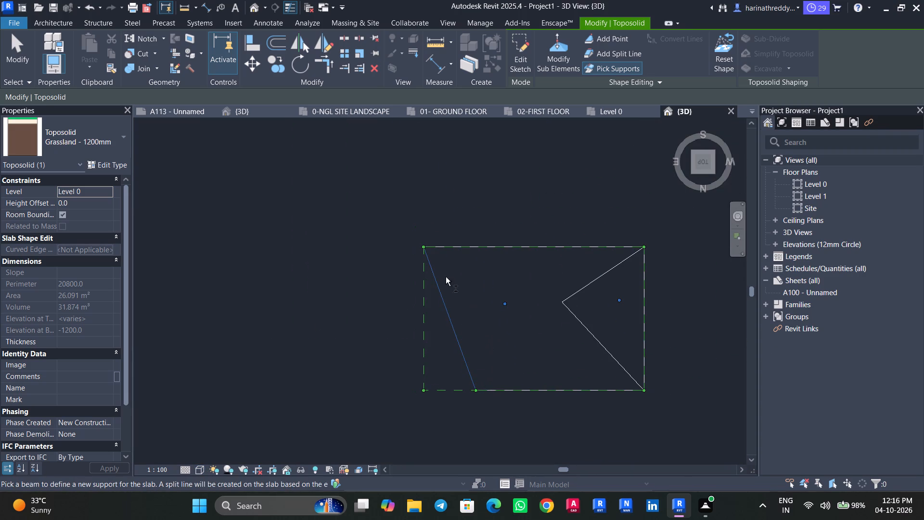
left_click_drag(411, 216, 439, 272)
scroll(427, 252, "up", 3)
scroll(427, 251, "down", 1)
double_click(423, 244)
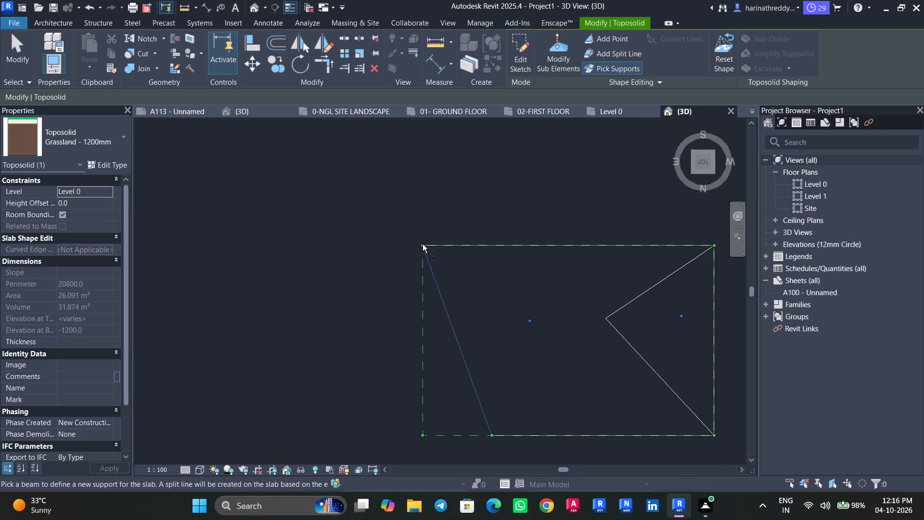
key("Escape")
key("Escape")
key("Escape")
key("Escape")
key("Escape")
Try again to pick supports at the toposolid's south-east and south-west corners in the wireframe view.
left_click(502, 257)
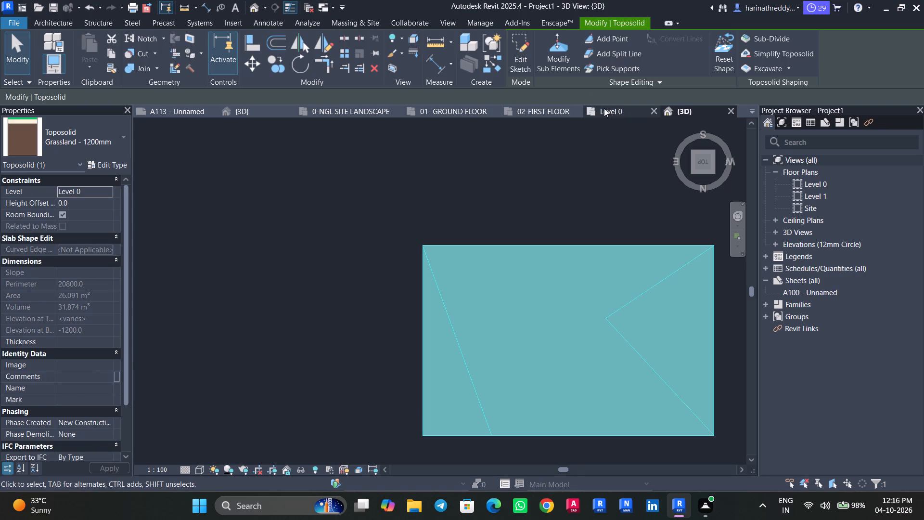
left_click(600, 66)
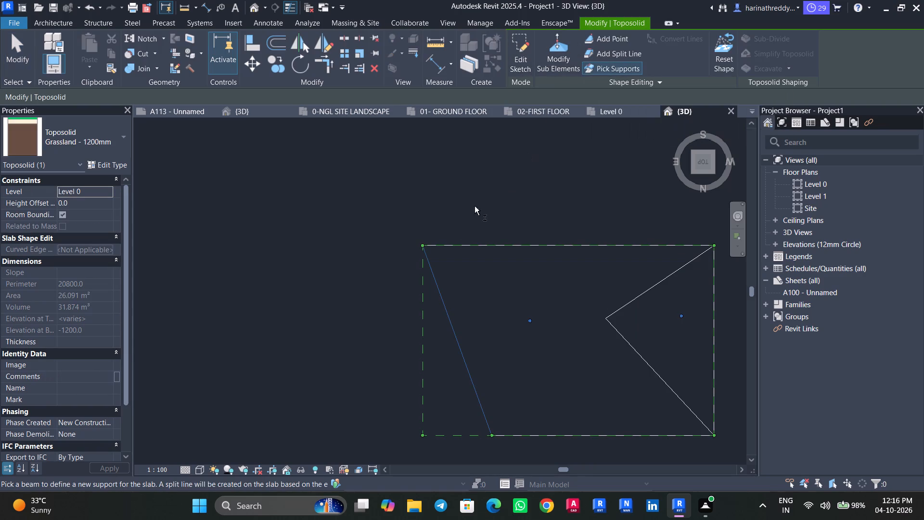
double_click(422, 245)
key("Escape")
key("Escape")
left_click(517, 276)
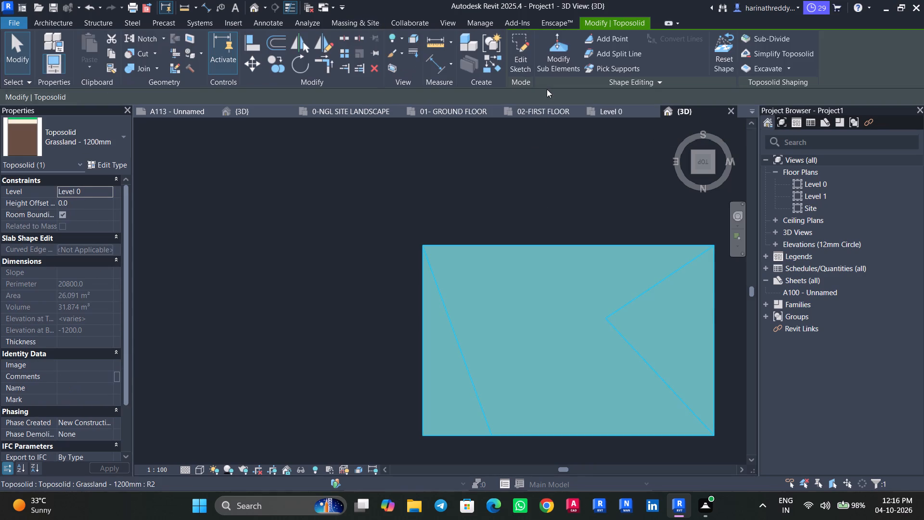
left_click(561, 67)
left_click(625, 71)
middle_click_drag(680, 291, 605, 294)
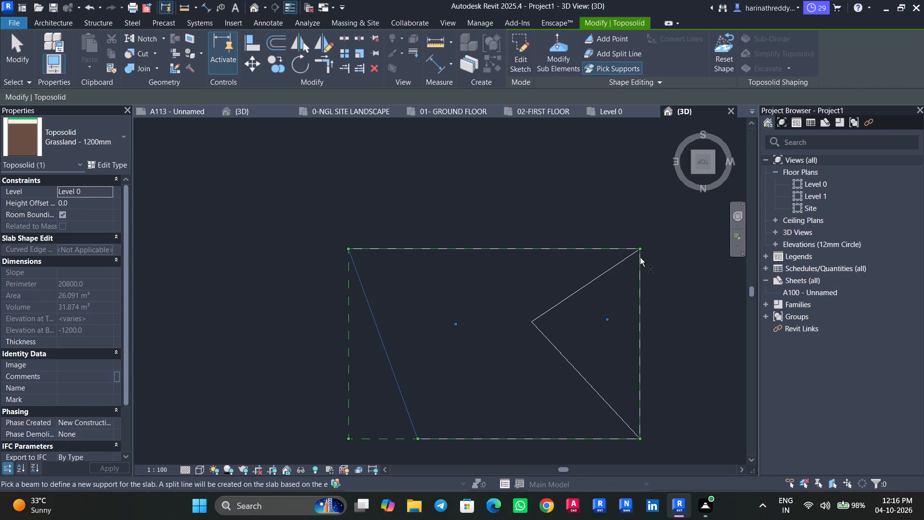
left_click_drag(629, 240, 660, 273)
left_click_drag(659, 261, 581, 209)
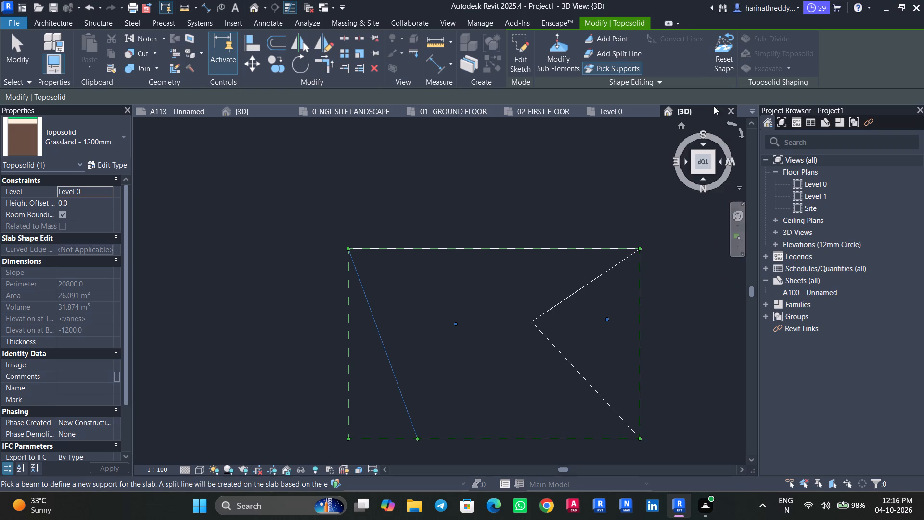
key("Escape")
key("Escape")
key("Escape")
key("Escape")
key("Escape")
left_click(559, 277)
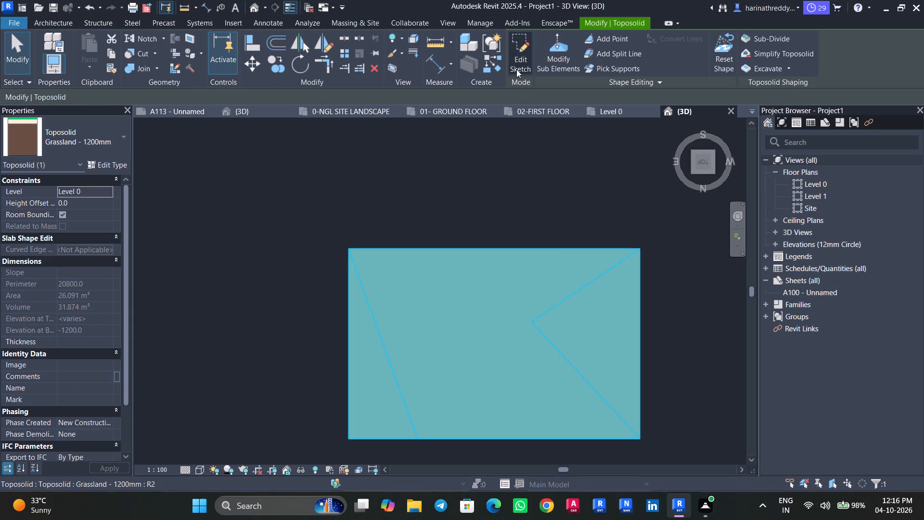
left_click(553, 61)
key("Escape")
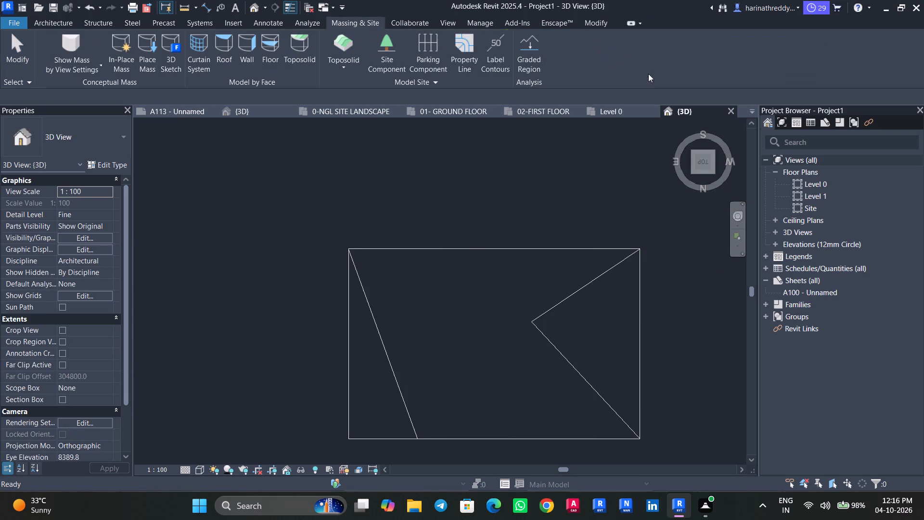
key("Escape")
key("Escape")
Sub-divide the toposolid with a small rectangular boundary, about 3400 mm in perimeter, near the middle of its south edge.
left_click(522, 258)
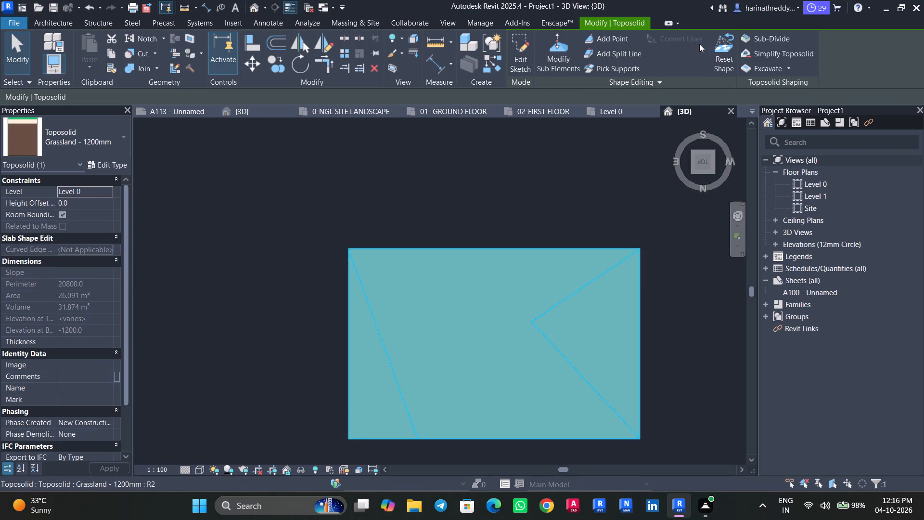
left_click(755, 41)
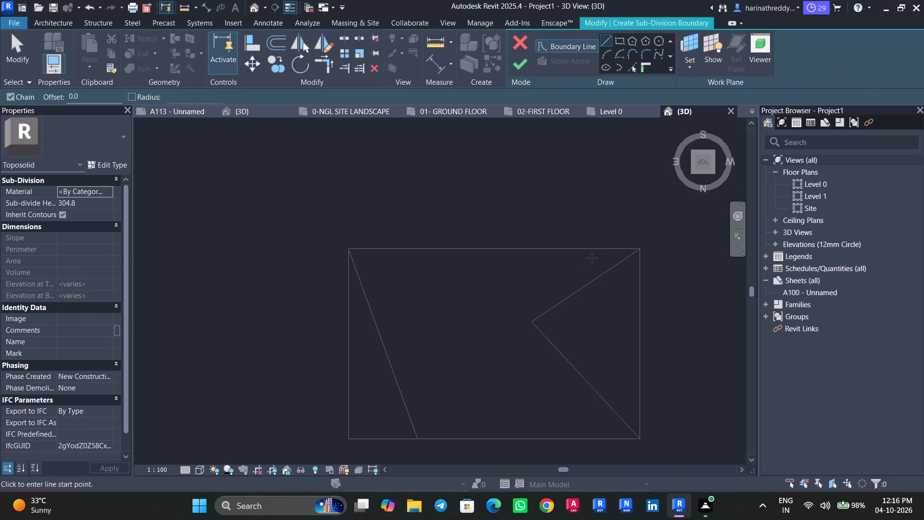
middle_click_drag(515, 286, 465, 208)
left_click(623, 40)
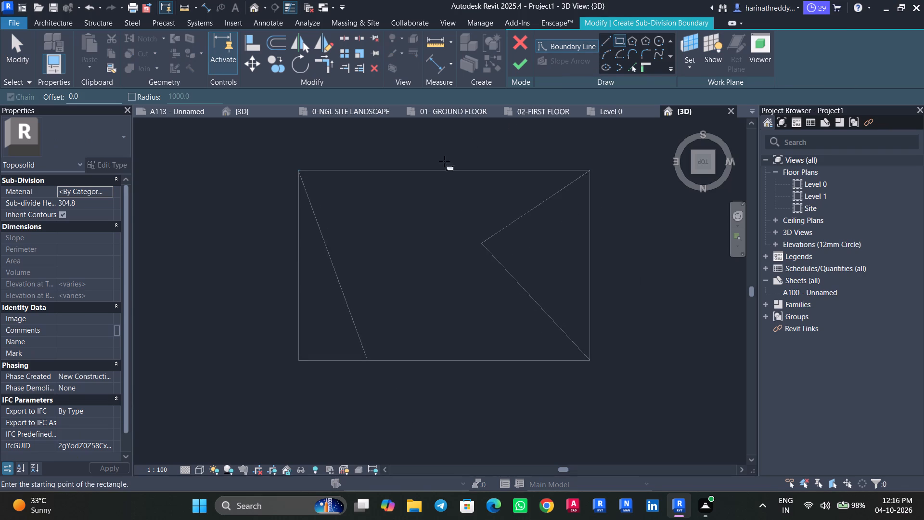
left_click(394, 186)
left_click(440, 220)
key("Escape")
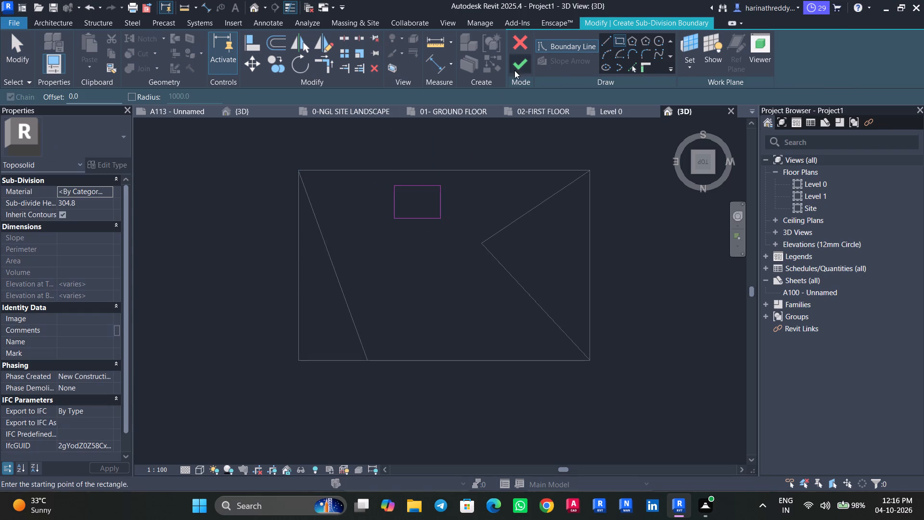
left_click(514, 70)
Switch the 3D view back from Wireframe to the textured visual style.
scroll(616, 255, "down", 3)
scroll(616, 255, "up", 1)
scroll(616, 255, "down", 3)
middle_click_drag(624, 311, 546, 110, "shift")
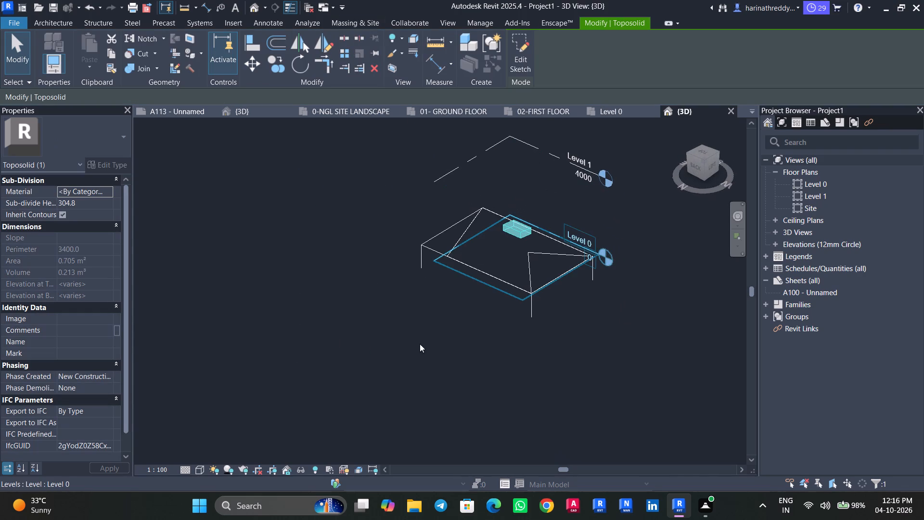
left_click(196, 469)
left_click(208, 452)
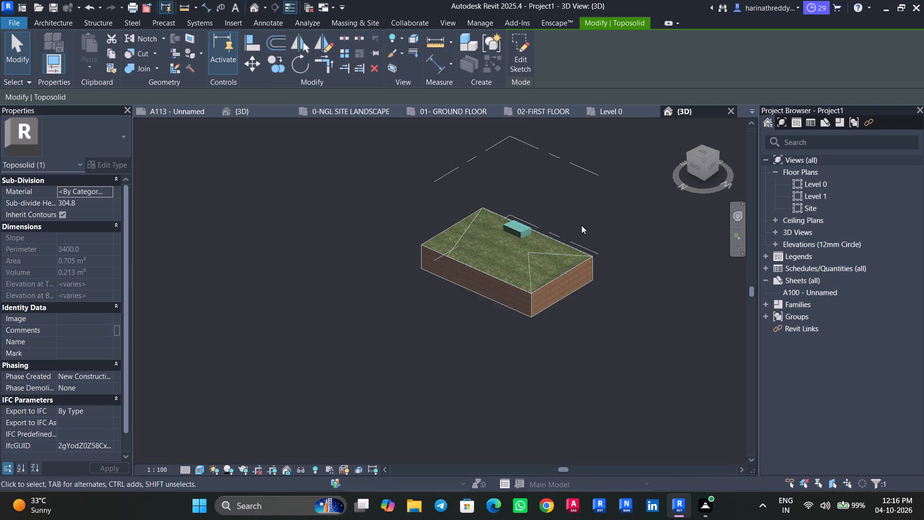
Examine the sub-division block on the toposolid close up, against the whole terrain and from below.
scroll(557, 234, "up", 1)
scroll(556, 234, "down", 1)
scroll(555, 232, "up", 6)
scroll(511, 224, "down", 1)
scroll(511, 224, "up", 1)
key("Escape")
key("Escape")
scroll(498, 235, "up", 1)
scroll(498, 235, "down", 1)
scroll(498, 235, "up", 8)
left_click(497, 235)
key("Escape")
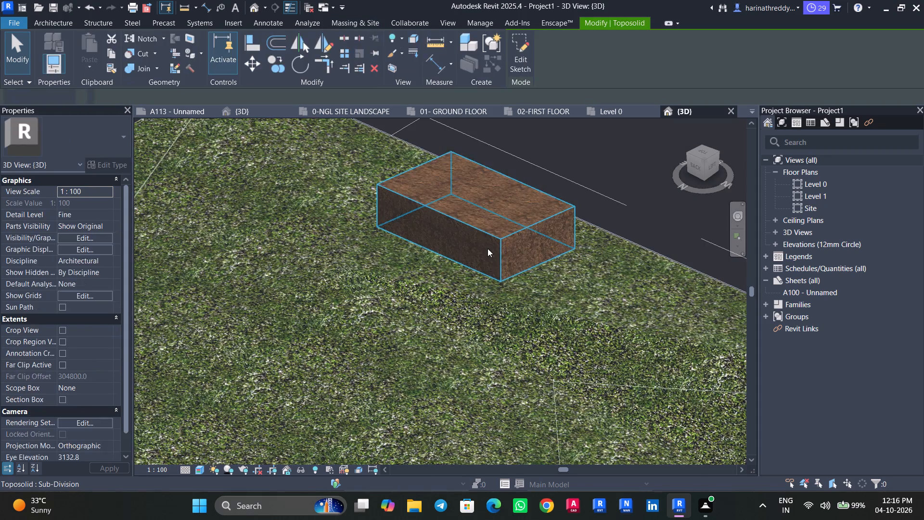
scroll(488, 248, "down", 8)
left_click(462, 280)
key("Escape")
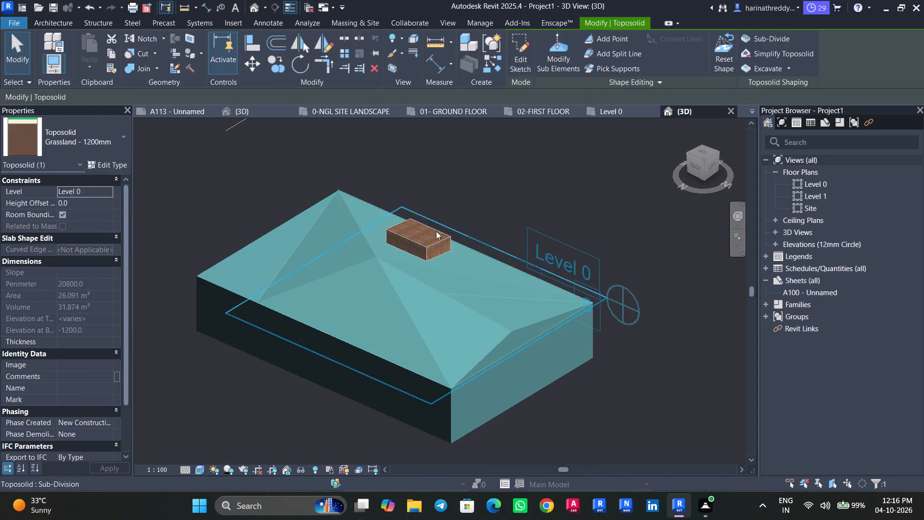
left_click(429, 241)
scroll(627, 362, "down", 3)
middle_click_drag(630, 385, 436, 266, "shift")
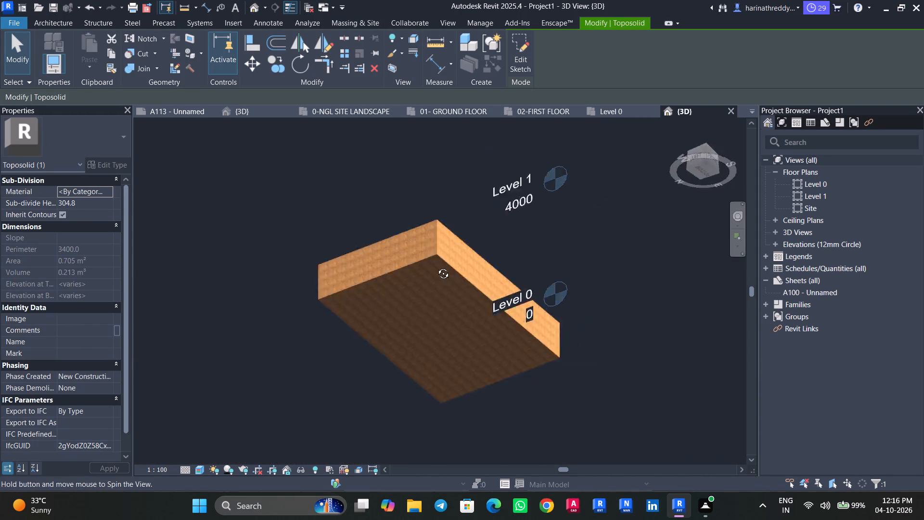
Simplify the toposolid, keeping 80% of its points.
middle_click_drag(436, 266, 400, 353, "shift")
key("Escape")
key("Escape")
scroll(458, 303, "up", 4)
left_click(457, 302)
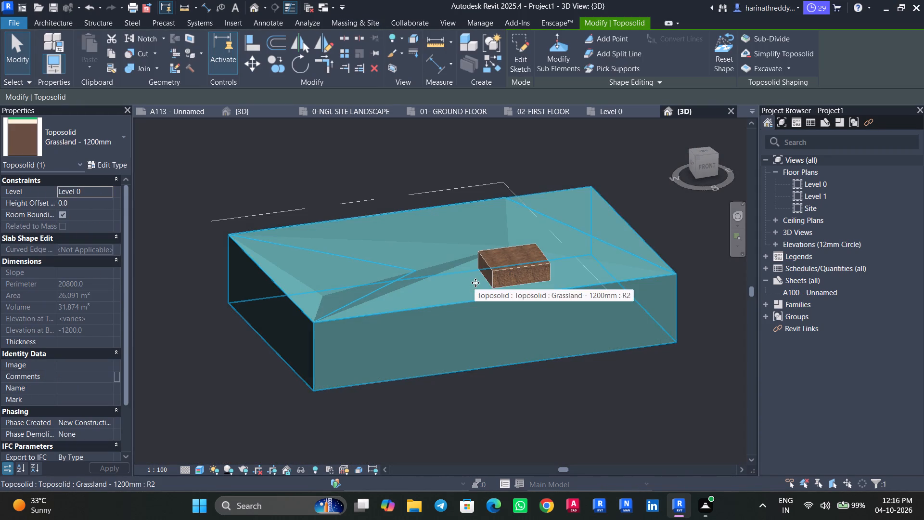
left_click(766, 56)
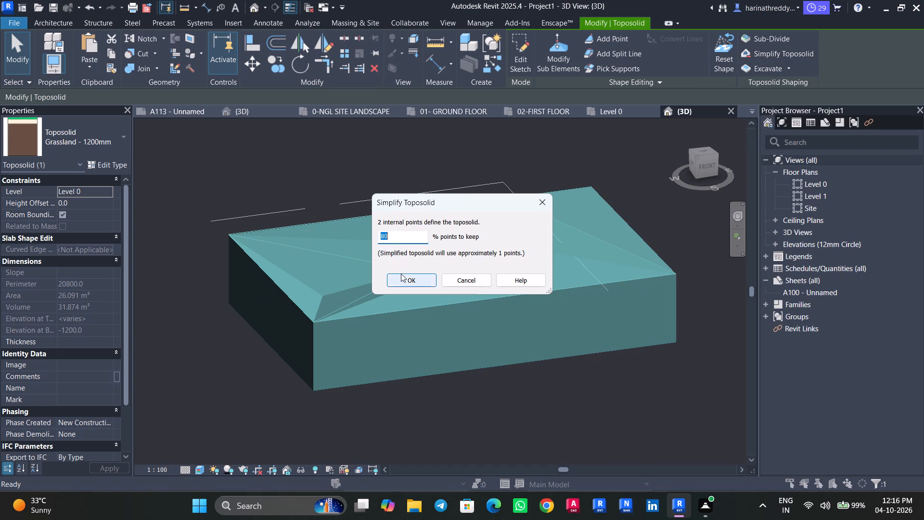
left_click(402, 274)
Examine the simplified toposolid's surface from above and from its sides.
left_click(704, 151)
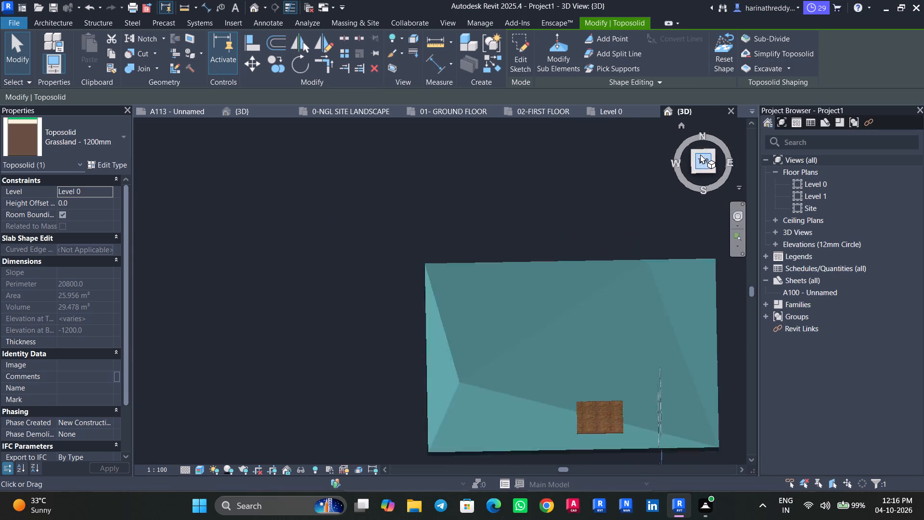
key("Escape")
key("Escape")
scroll(560, 246, "down", 5)
middle_click_drag(599, 343, 642, 89, "shift")
scroll(447, 249, "up", 10)
middle_click_drag(494, 253, 287, 260)
left_click(374, 268)
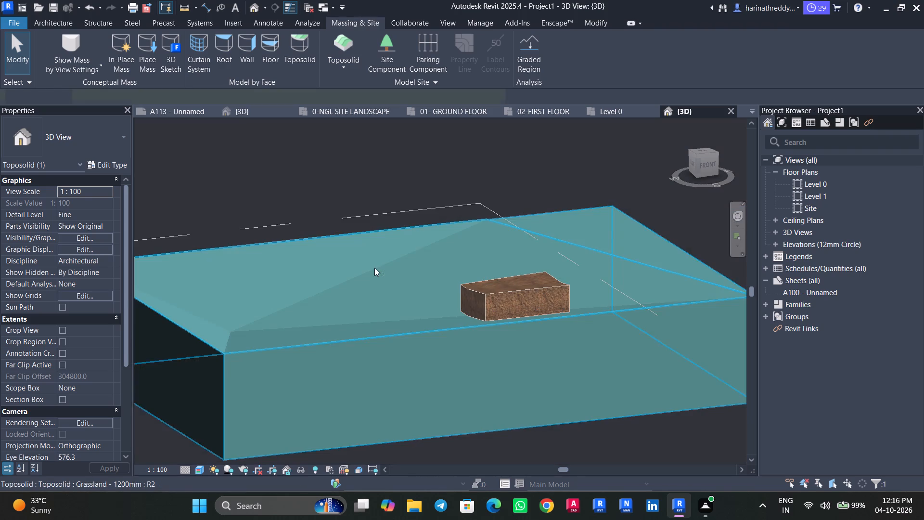
middle_click_drag(620, 176, 747, 146, "shift")
key("Escape")
key("Escape")
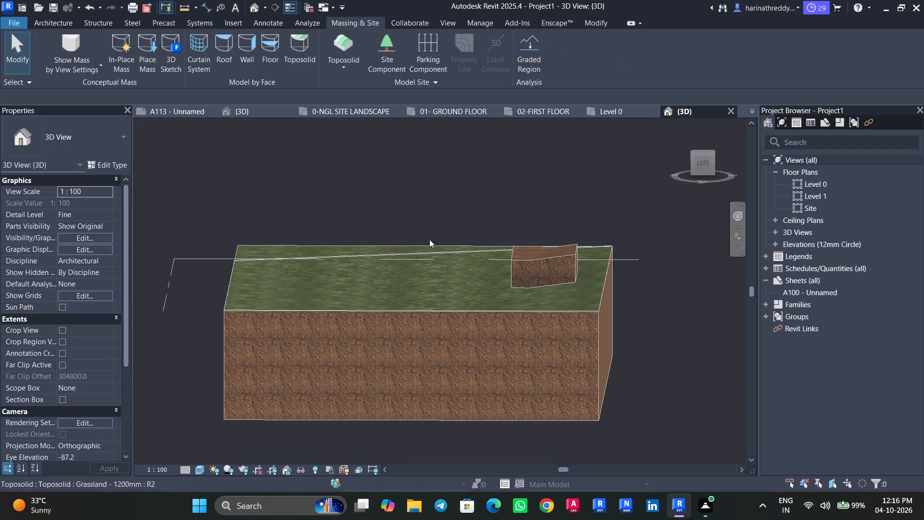
middle_click_drag(397, 282, 299, 321, "shift")
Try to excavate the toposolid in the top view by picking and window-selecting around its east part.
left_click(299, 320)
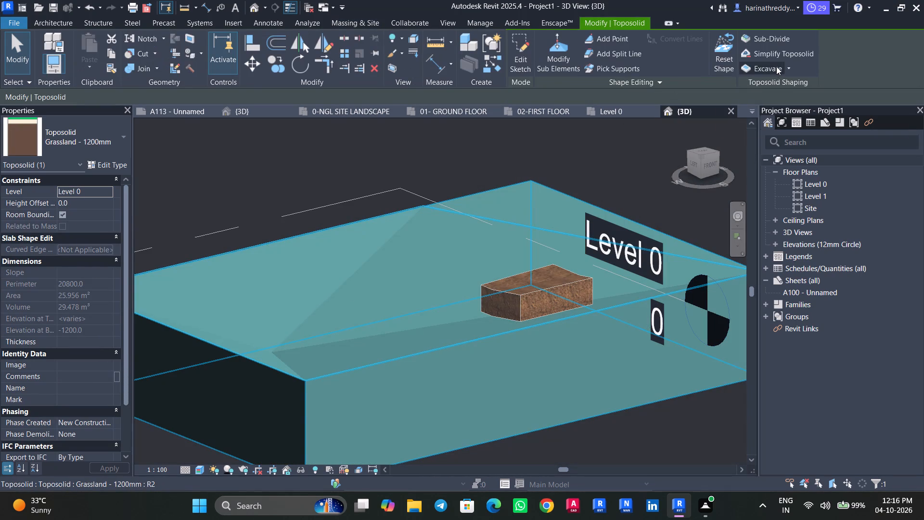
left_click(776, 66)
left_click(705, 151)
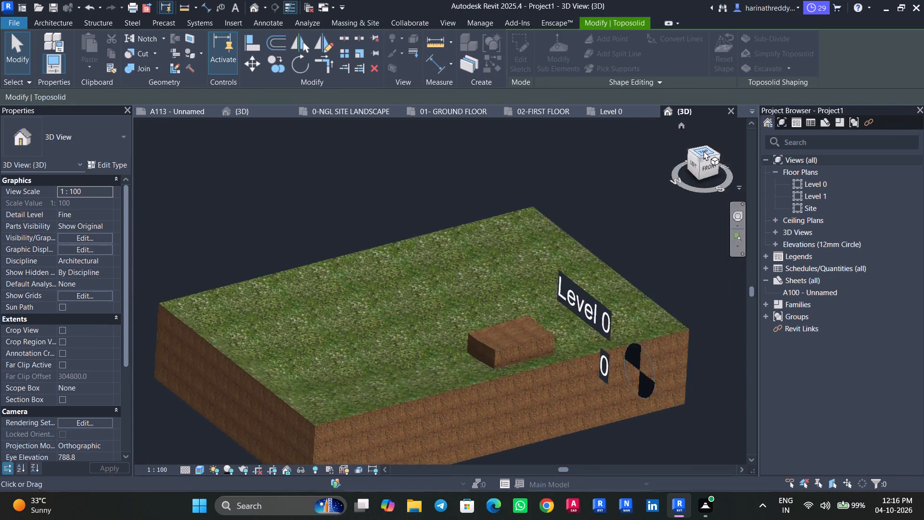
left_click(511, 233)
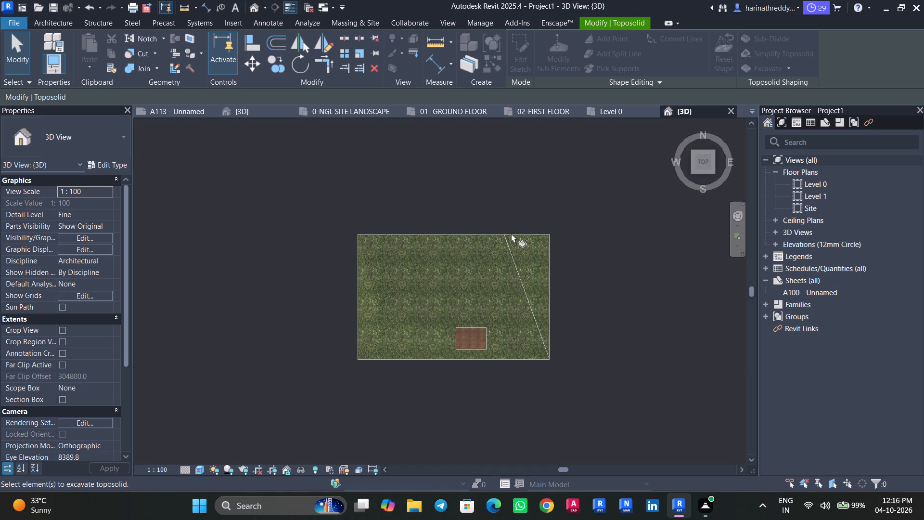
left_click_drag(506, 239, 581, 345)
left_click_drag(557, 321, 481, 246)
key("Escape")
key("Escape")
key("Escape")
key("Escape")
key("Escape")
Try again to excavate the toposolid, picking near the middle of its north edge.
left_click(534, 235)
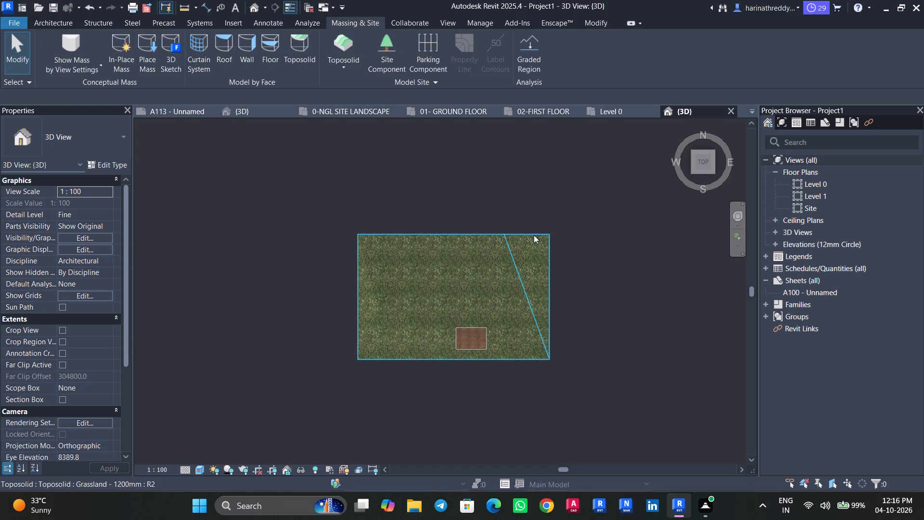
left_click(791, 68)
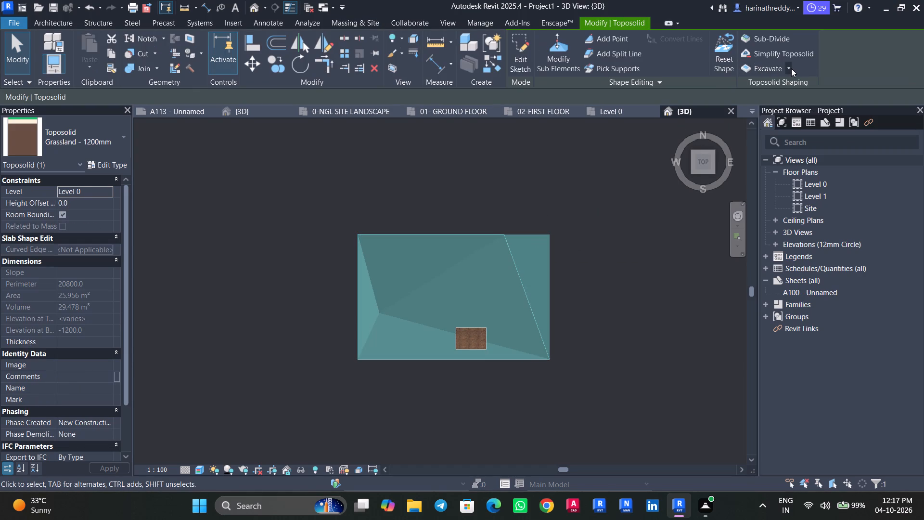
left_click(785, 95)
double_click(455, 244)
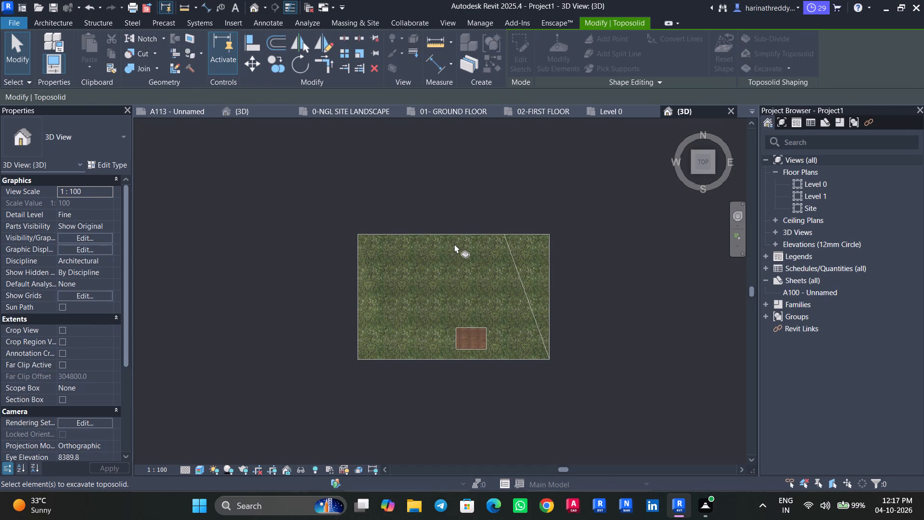
Create a second Grassland - 1200mm toposolid on Level 0 with a rectangular boundary about 2000 by 1600 mm, inside the large toposolid.
key("Return")
key("Return")
key("Return")
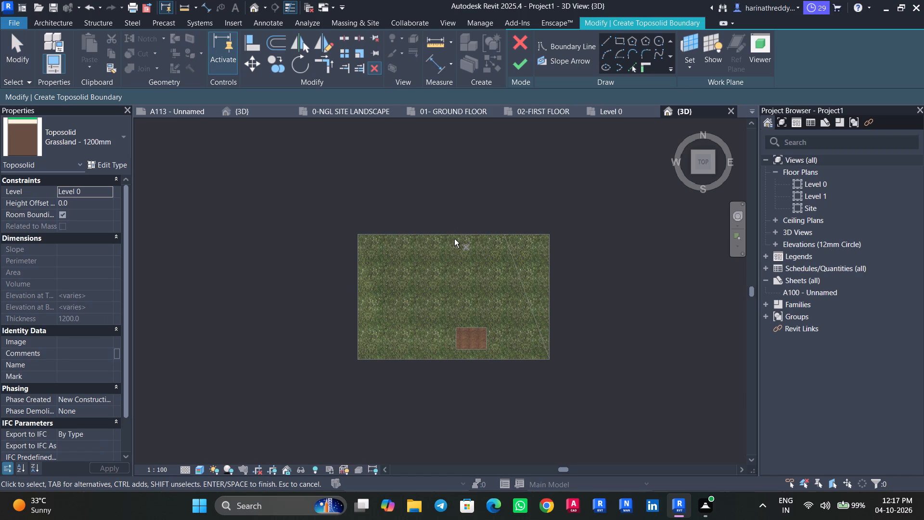
left_click(622, 43)
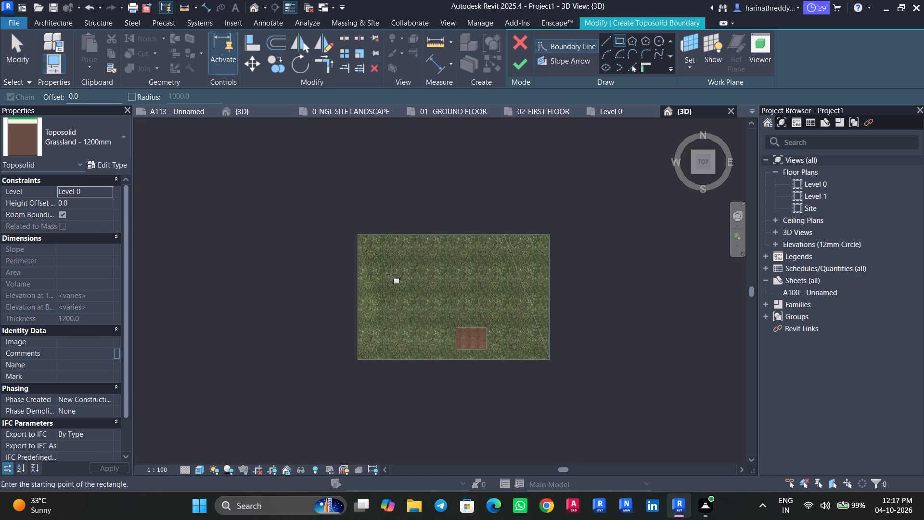
left_click(413, 254)
left_click(475, 302)
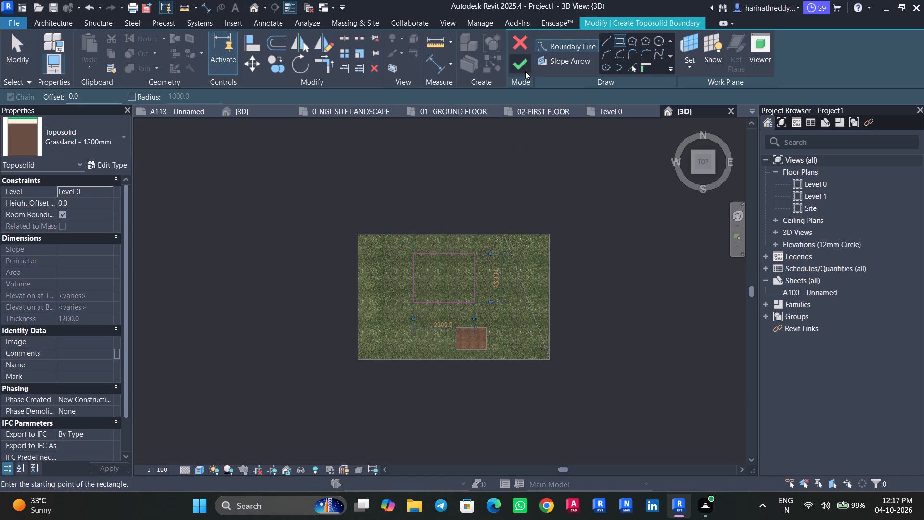
left_click(525, 71)
left_click(906, 429)
key("Escape")
key("Escape")
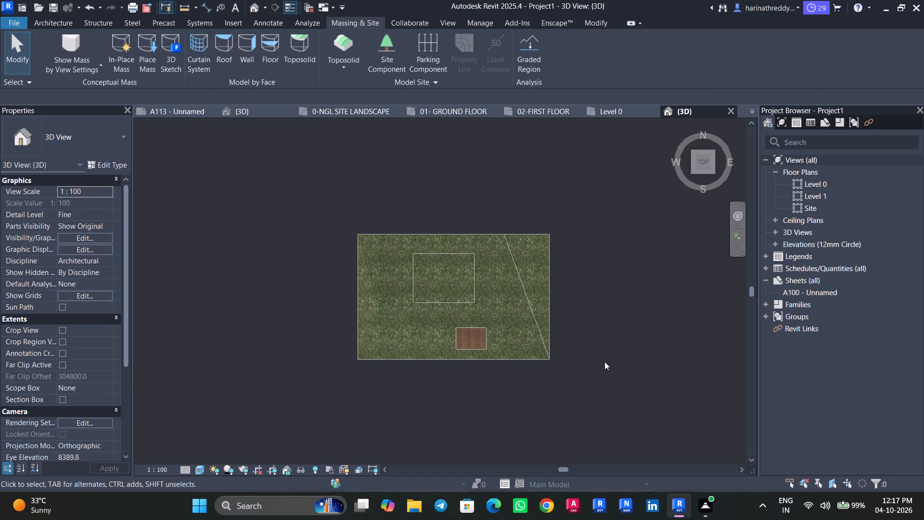
Excavate the small rectangular toposolid, picking the large toposolid as the excavating element.
middle_click_drag(606, 359, 678, 146, "shift")
scroll(442, 349, "up", 2)
scroll(443, 349, "down", 1)
scroll(443, 349, "up", 3)
scroll(444, 346, "down", 1)
left_click(437, 331)
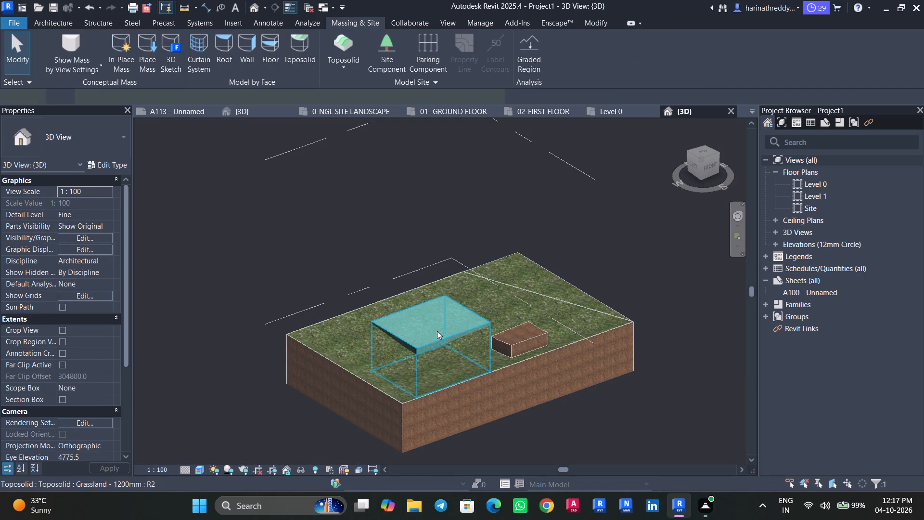
left_click(755, 70)
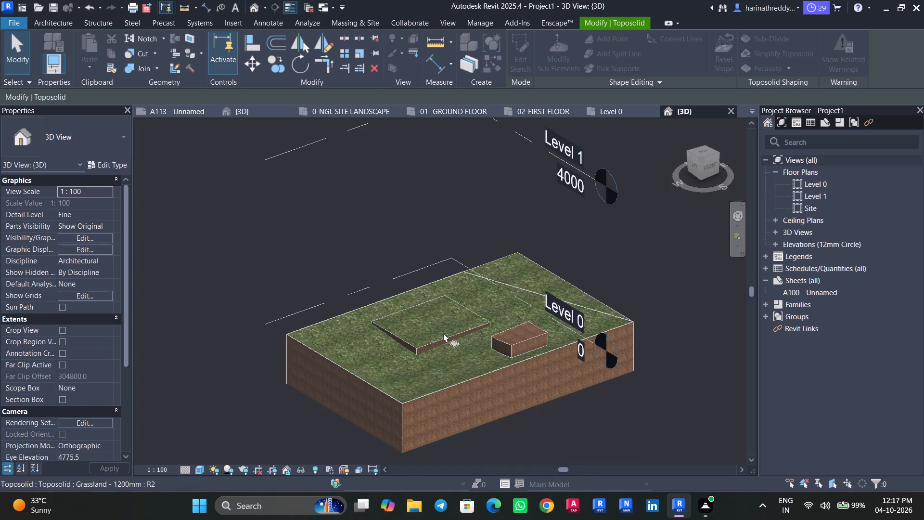
left_click(435, 388)
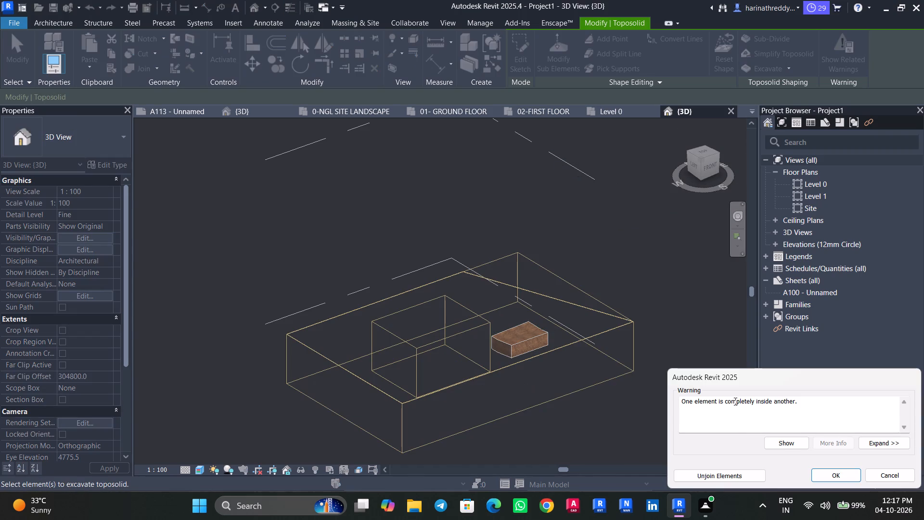
left_click(829, 475)
key("Escape")
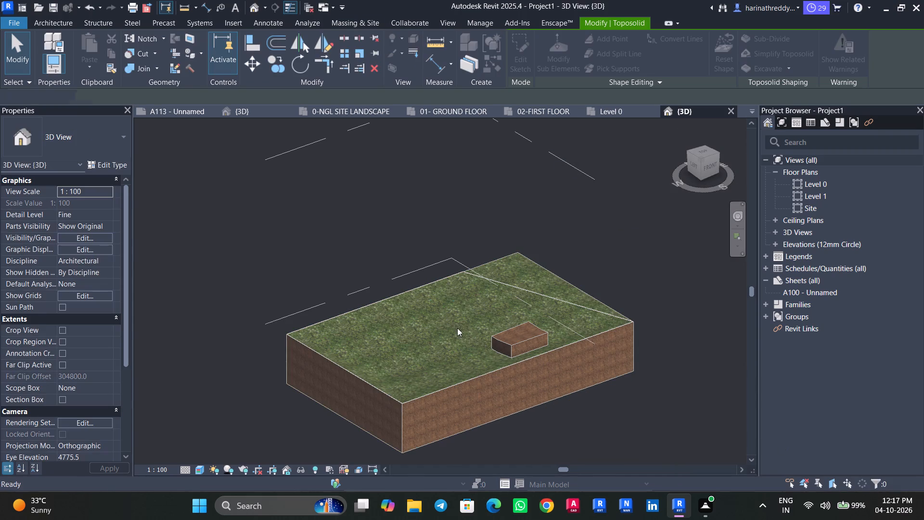
key("Escape")
Delete the brown sub-division block near the toposolid's south edge.
left_click(514, 341)
key("Delete")
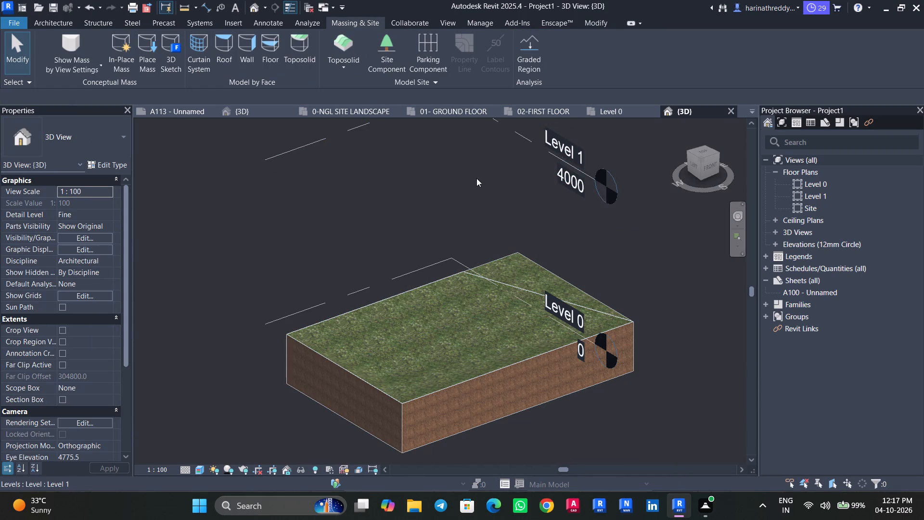
key("Escape")
key("Escape")
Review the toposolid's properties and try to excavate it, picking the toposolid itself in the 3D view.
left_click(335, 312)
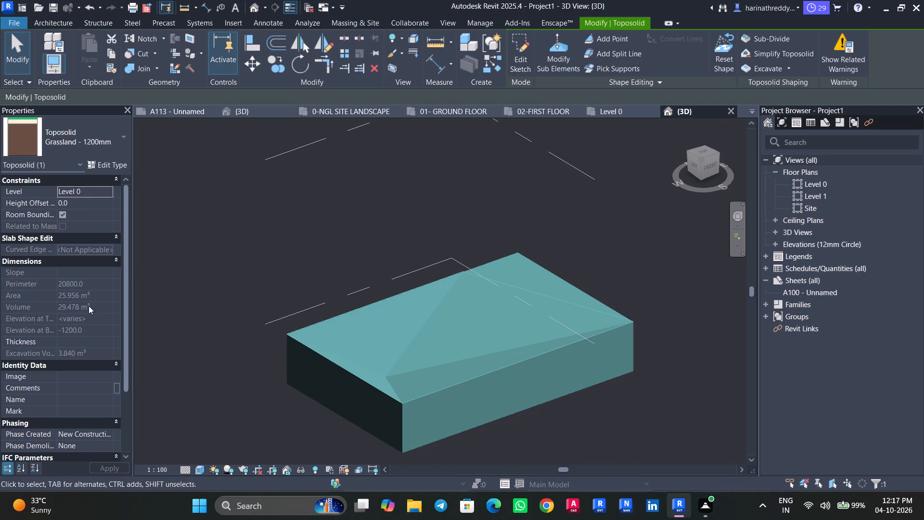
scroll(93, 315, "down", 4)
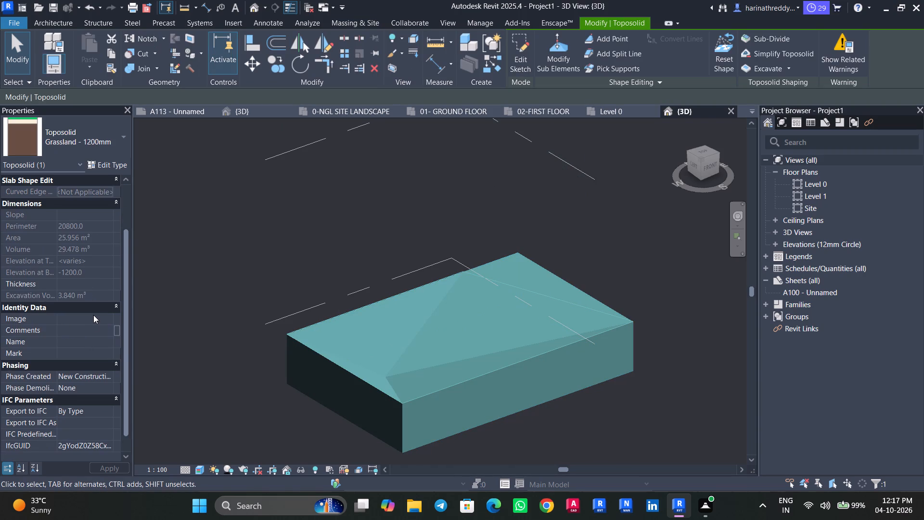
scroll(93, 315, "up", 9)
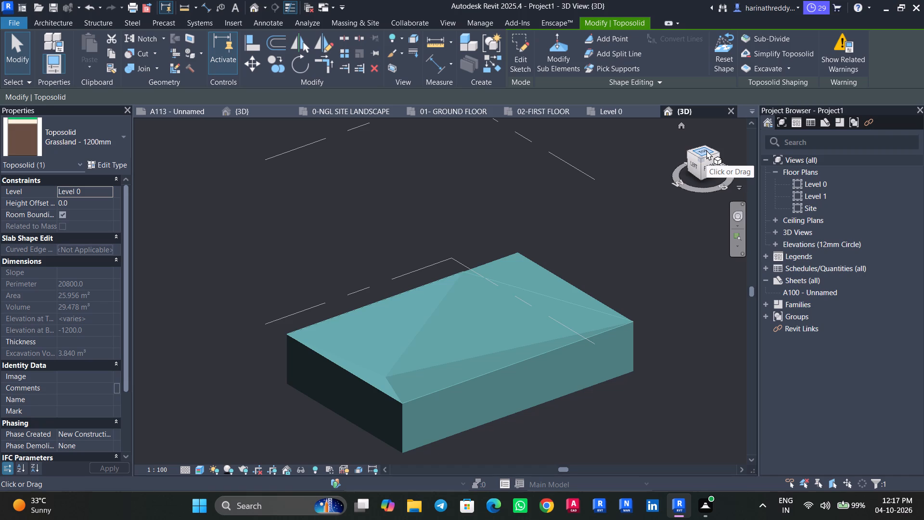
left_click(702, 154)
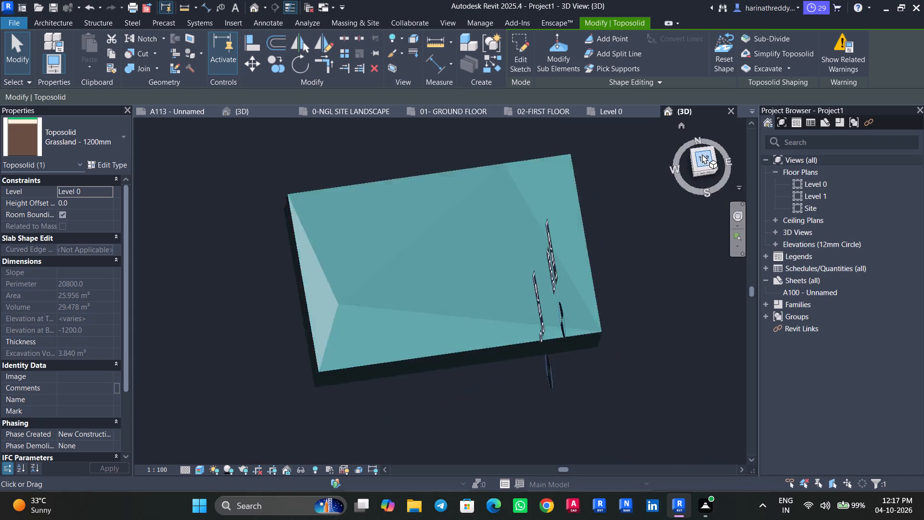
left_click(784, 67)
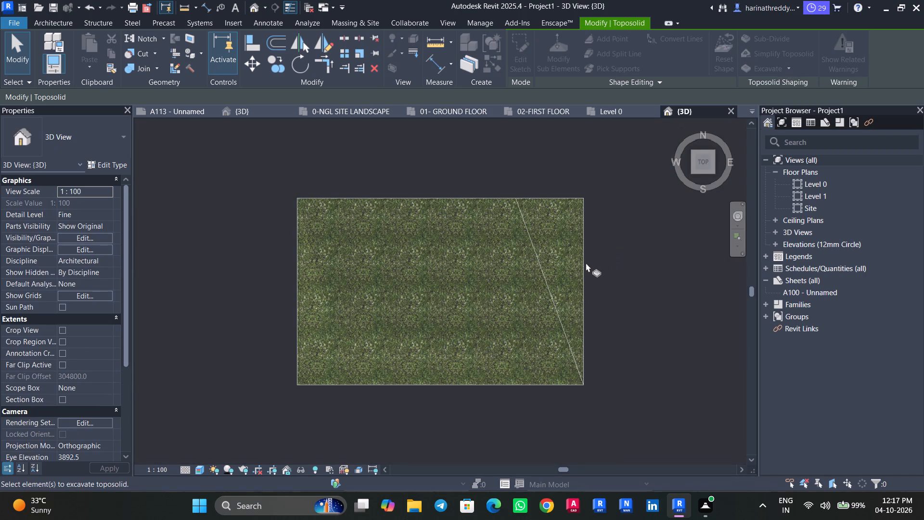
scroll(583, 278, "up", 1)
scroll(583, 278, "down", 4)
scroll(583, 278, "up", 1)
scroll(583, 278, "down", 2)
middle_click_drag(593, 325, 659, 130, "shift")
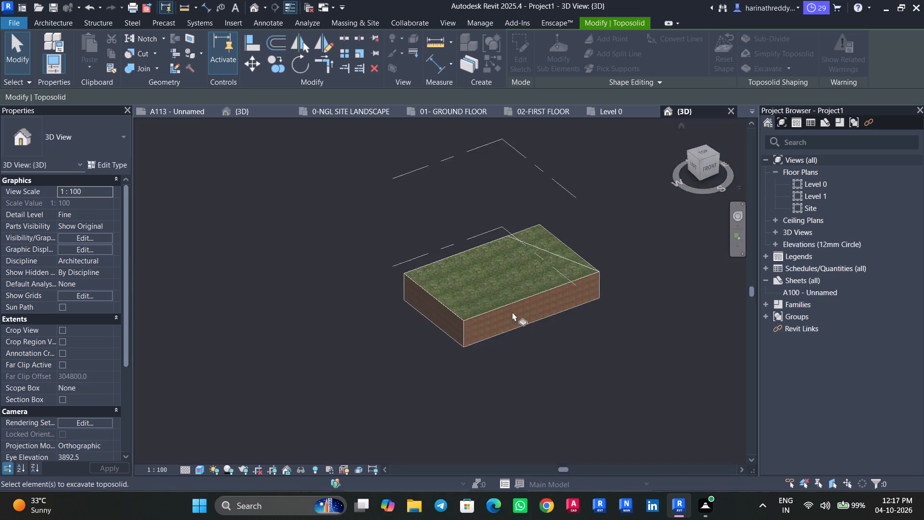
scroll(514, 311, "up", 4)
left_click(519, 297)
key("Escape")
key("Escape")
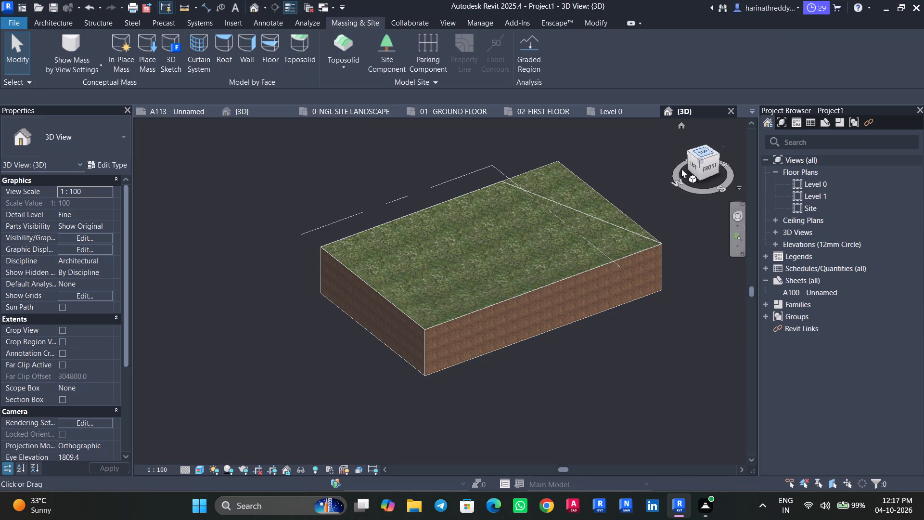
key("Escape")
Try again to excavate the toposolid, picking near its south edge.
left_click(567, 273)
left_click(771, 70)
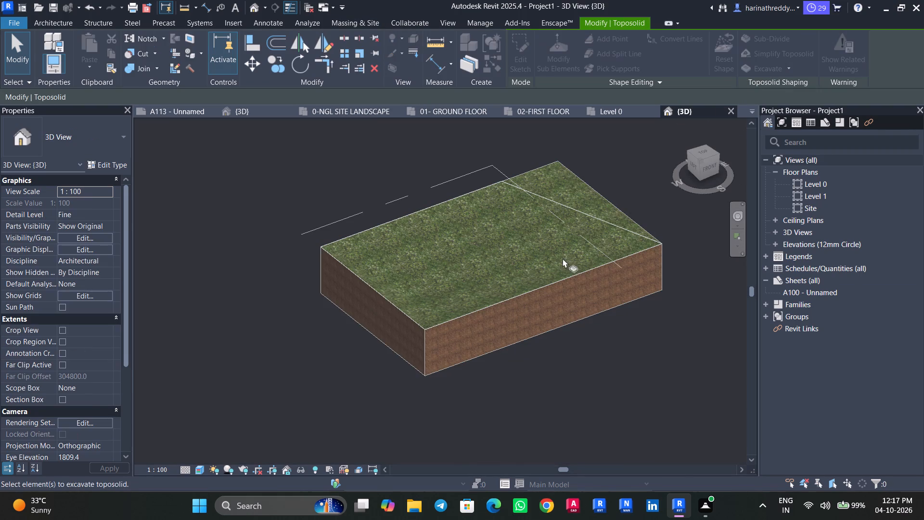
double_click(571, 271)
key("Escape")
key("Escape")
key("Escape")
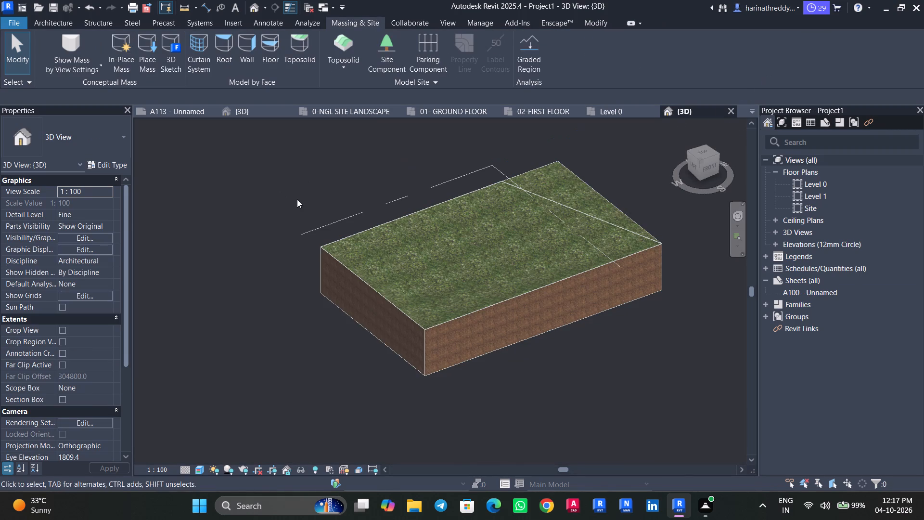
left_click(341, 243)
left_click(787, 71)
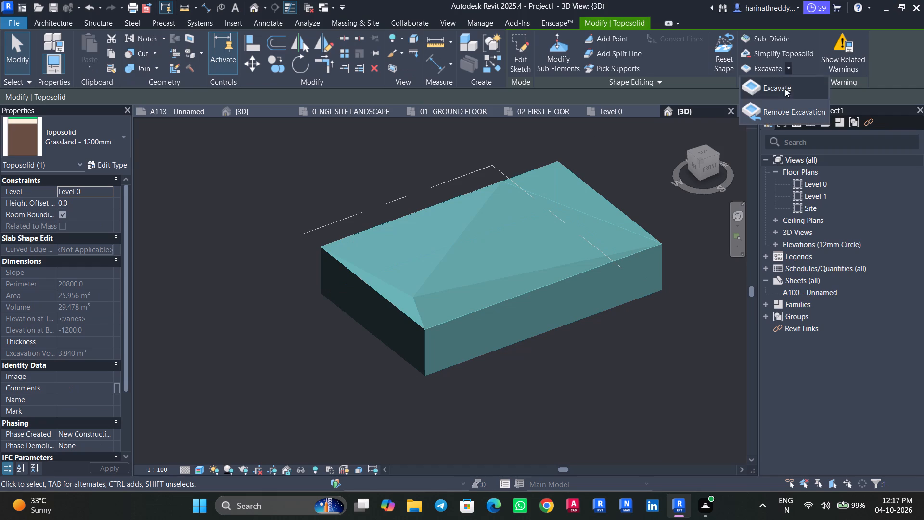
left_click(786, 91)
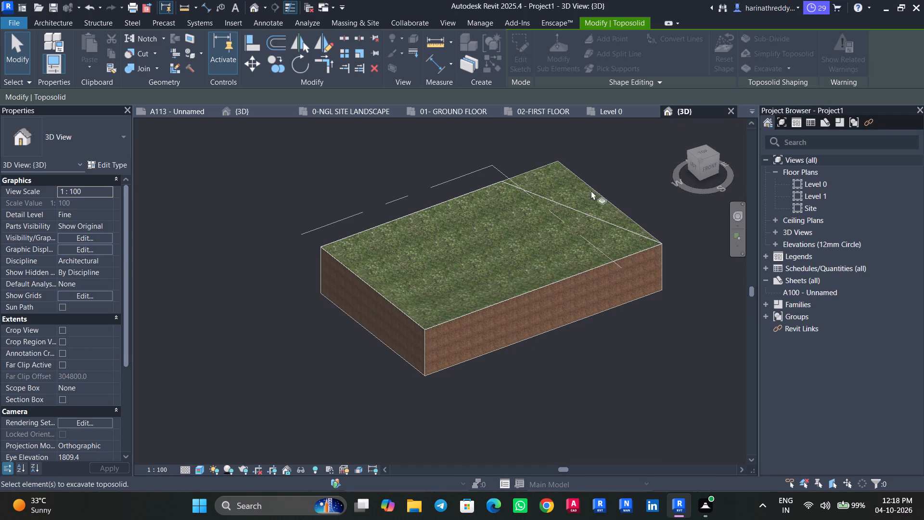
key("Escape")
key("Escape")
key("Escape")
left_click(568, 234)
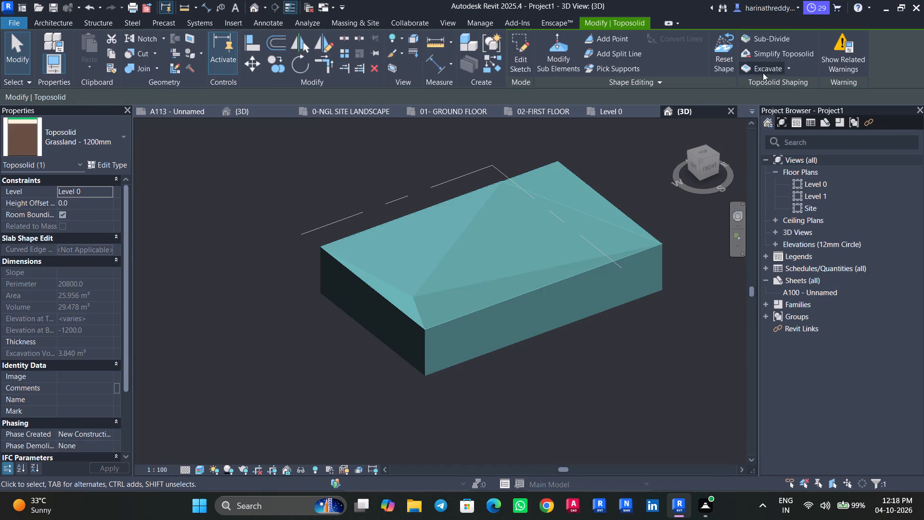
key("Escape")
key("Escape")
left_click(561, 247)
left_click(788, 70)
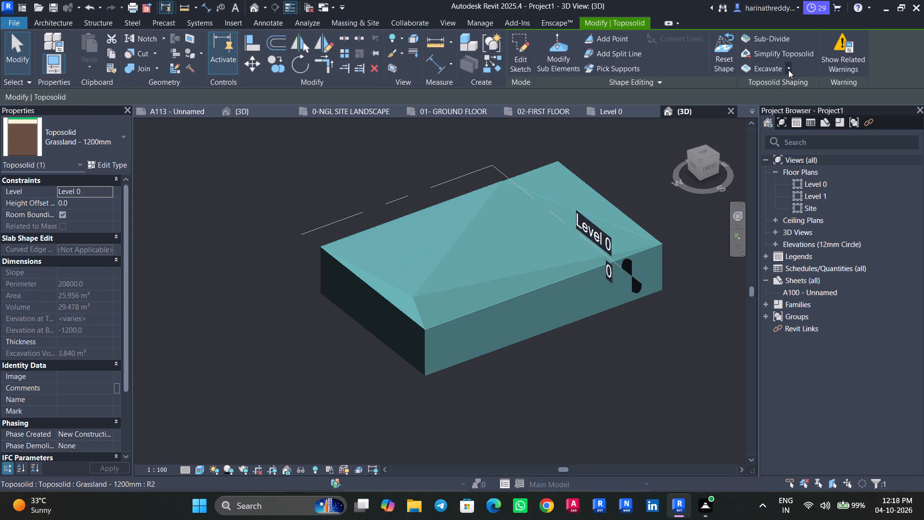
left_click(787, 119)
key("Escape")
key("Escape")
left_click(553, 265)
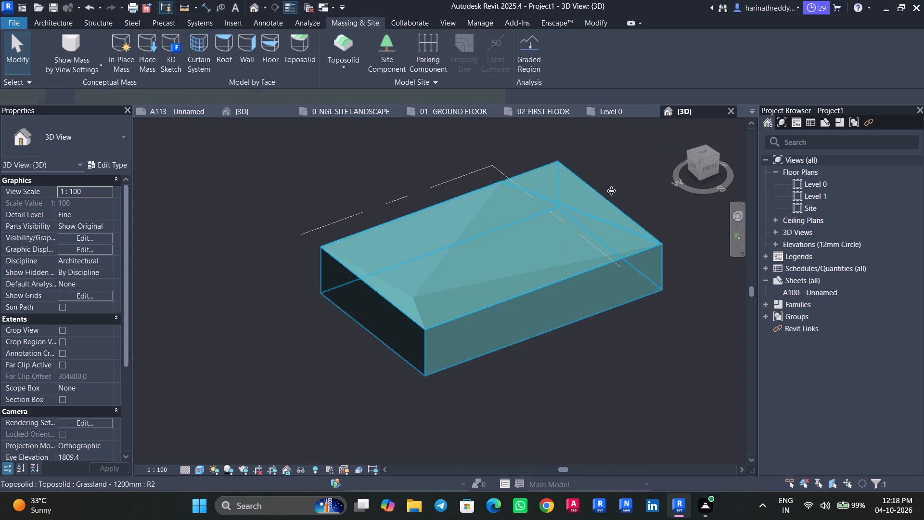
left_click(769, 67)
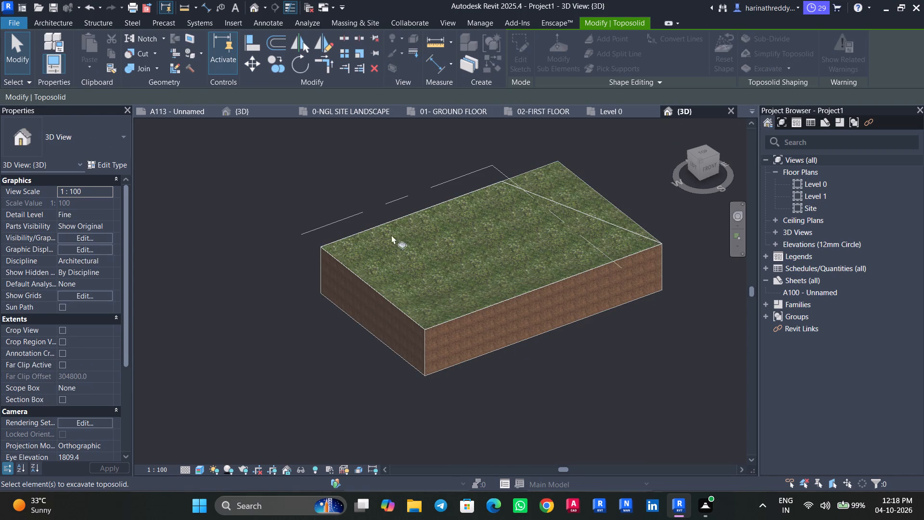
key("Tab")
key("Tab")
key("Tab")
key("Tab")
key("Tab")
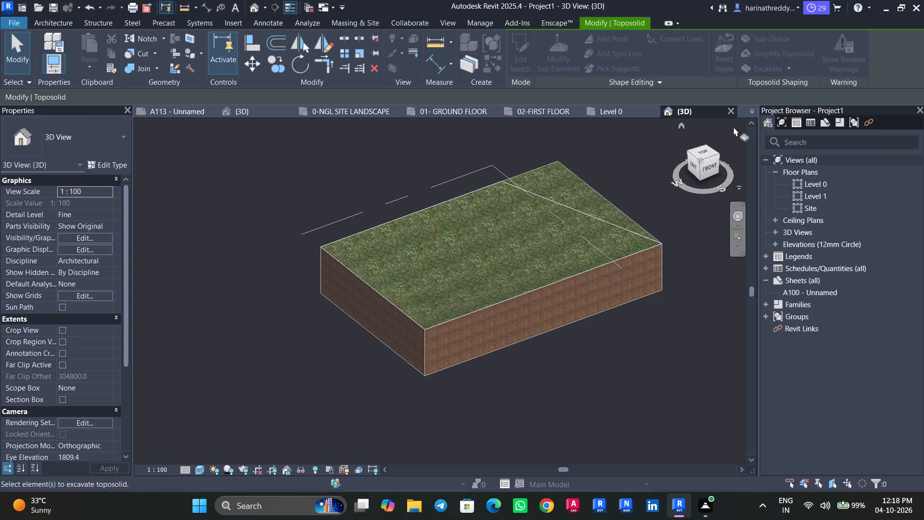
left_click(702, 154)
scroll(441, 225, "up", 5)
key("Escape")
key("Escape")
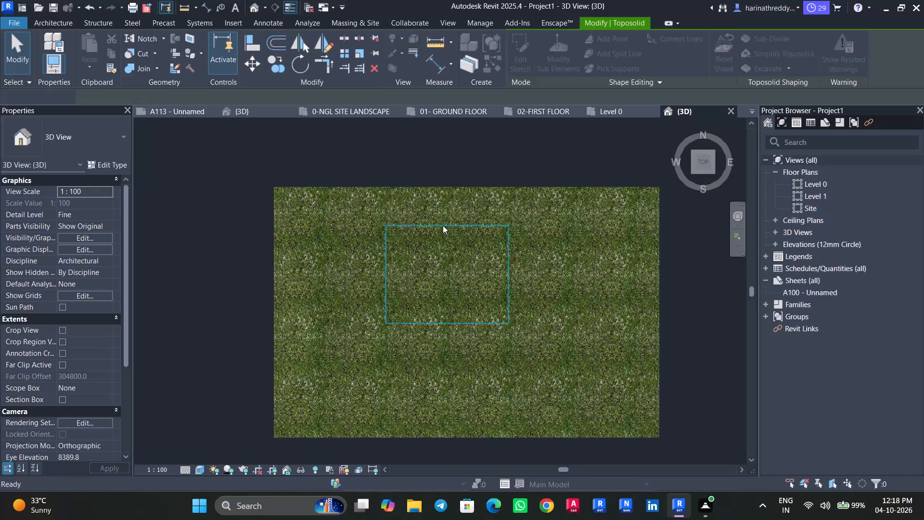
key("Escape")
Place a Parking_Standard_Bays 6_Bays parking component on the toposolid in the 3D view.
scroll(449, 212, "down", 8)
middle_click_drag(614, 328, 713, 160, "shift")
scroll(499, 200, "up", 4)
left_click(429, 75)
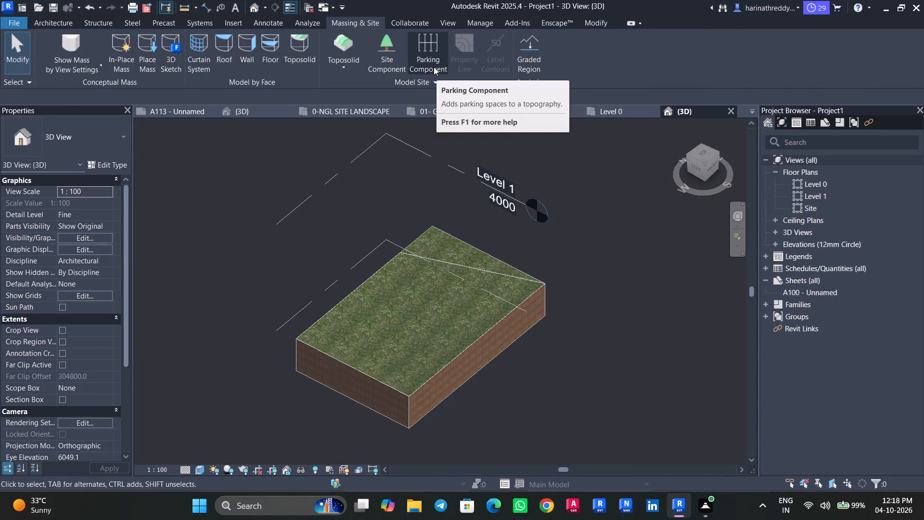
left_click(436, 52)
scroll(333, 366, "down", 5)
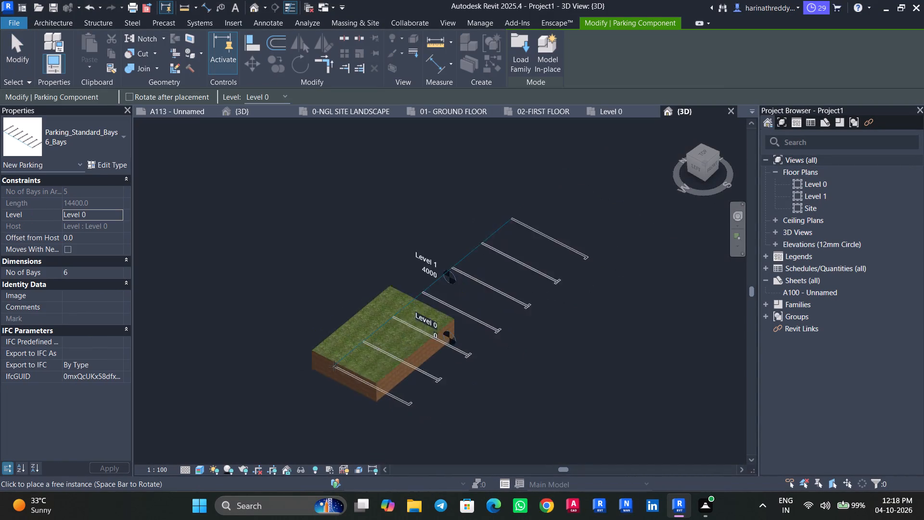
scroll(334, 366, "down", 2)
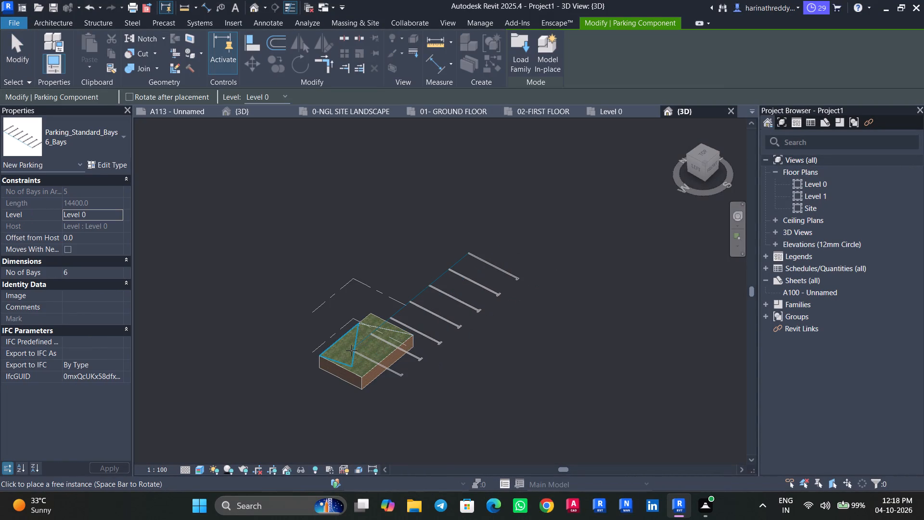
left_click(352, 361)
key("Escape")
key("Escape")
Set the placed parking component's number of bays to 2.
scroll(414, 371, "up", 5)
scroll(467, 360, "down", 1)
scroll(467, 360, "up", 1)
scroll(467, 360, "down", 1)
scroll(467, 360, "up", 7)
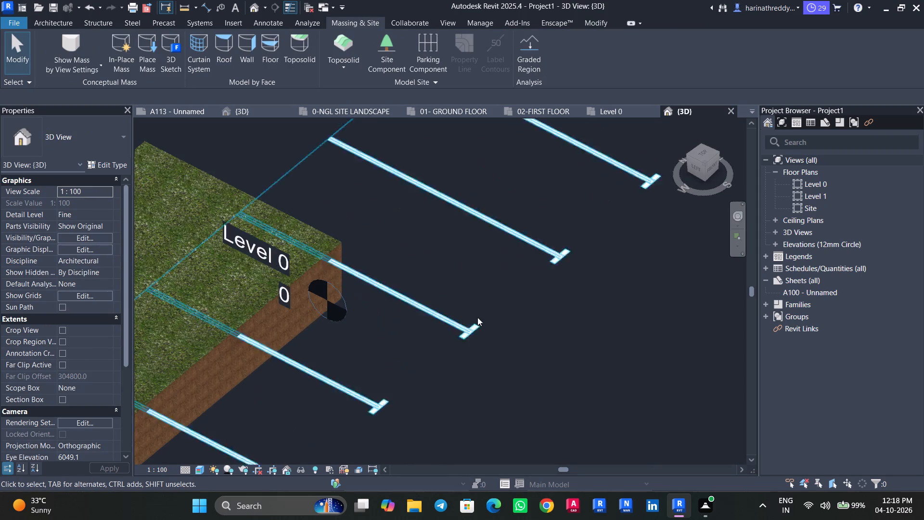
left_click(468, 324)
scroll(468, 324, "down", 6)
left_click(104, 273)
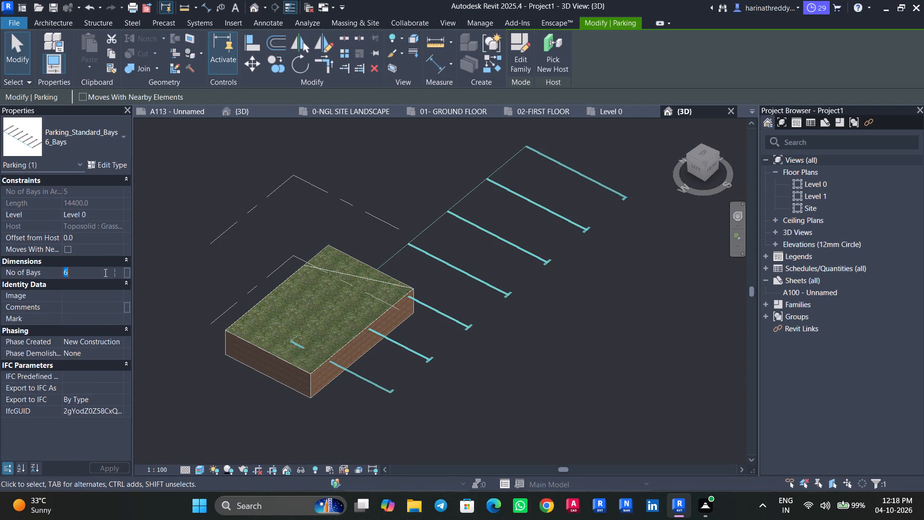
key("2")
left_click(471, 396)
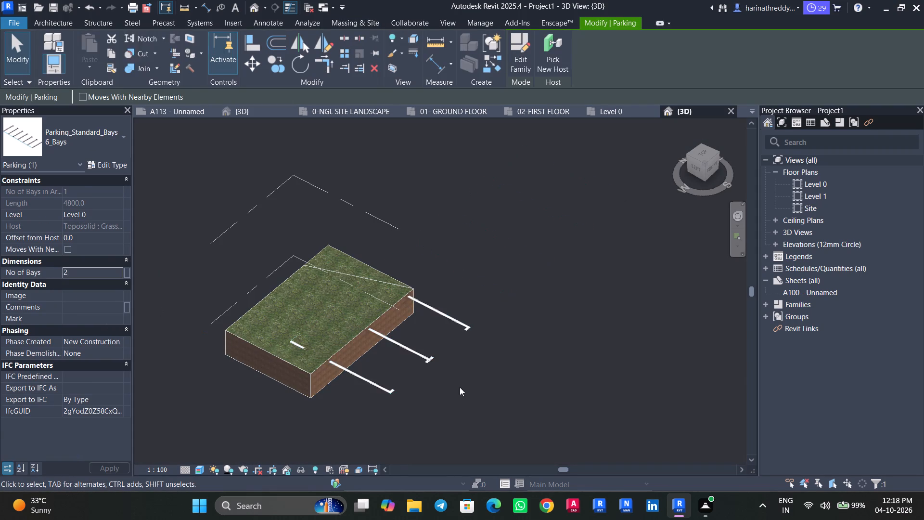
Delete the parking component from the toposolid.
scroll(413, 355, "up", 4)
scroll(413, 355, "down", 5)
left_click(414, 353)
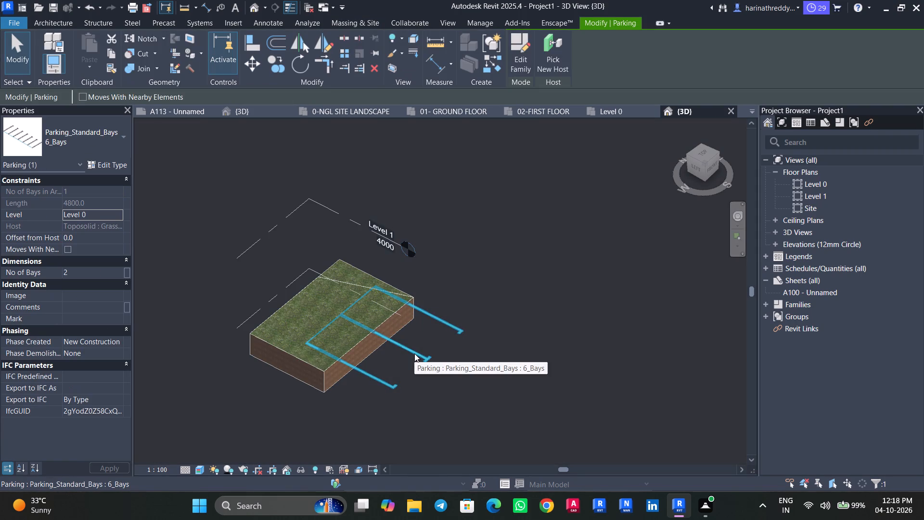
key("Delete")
Place a Scarlet_Oak-12.5_Meters deciduous tree site component near the middle of the toposolid.
left_click(398, 68)
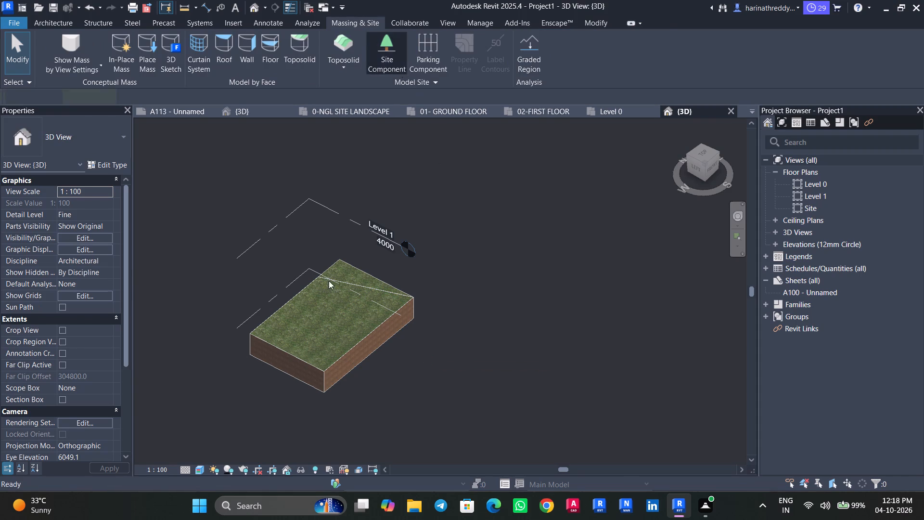
left_click(75, 147)
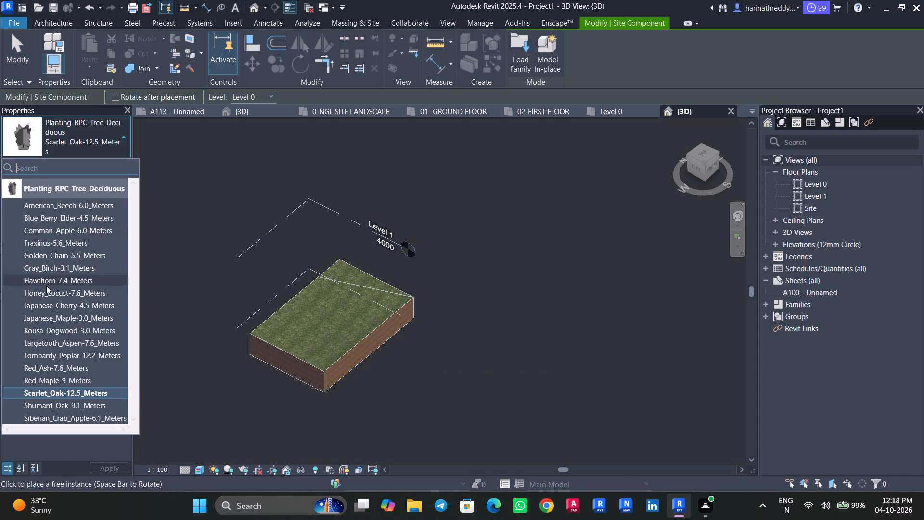
scroll(47, 286, "down", 3)
scroll(47, 286, "up", 1)
scroll(47, 286, "down", 1)
left_click(87, 211)
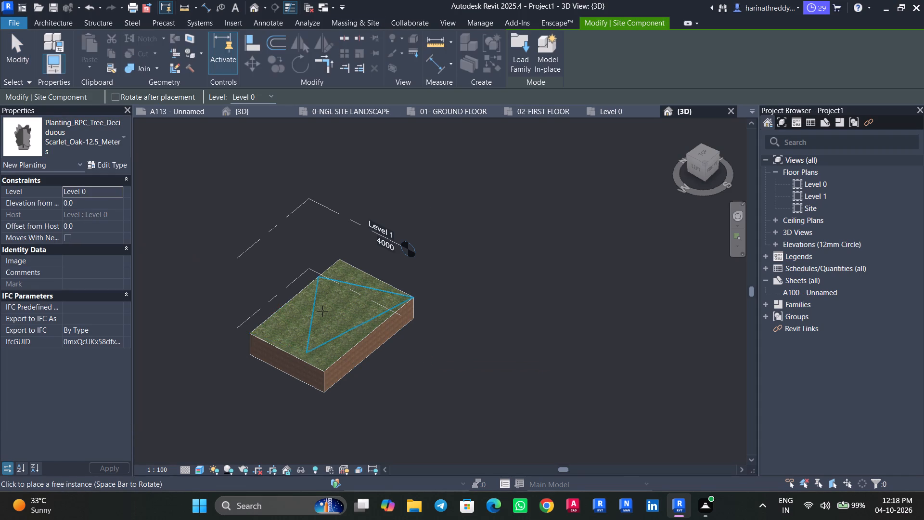
scroll(322, 316, "up", 3)
left_click(322, 316)
key("Escape")
key("Escape")
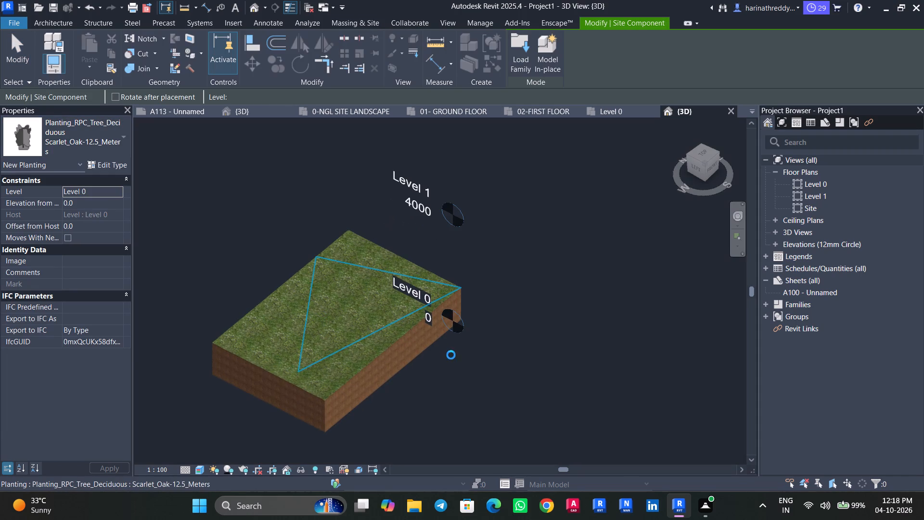
Examine the oak tree and its position on the toposolid from several angles in 3D.
scroll(443, 345, "down", 4)
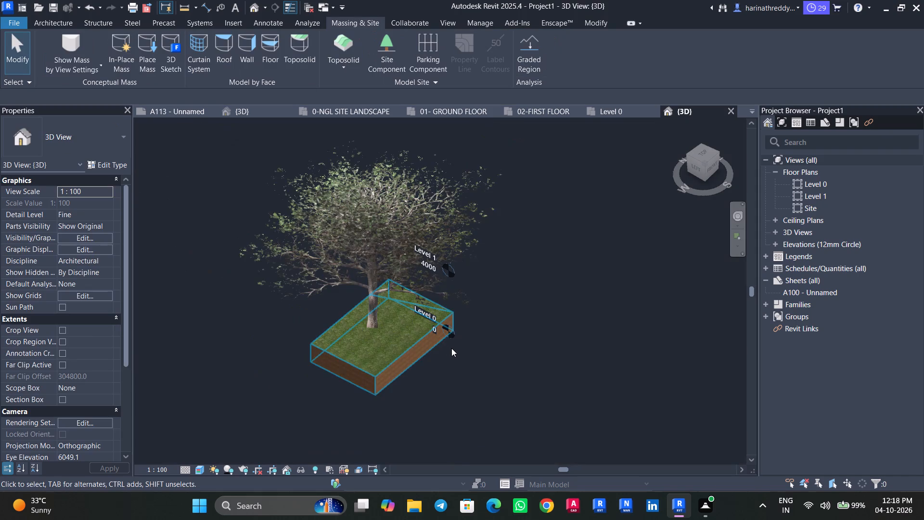
middle_click_drag(474, 346, 593, 305, "shift")
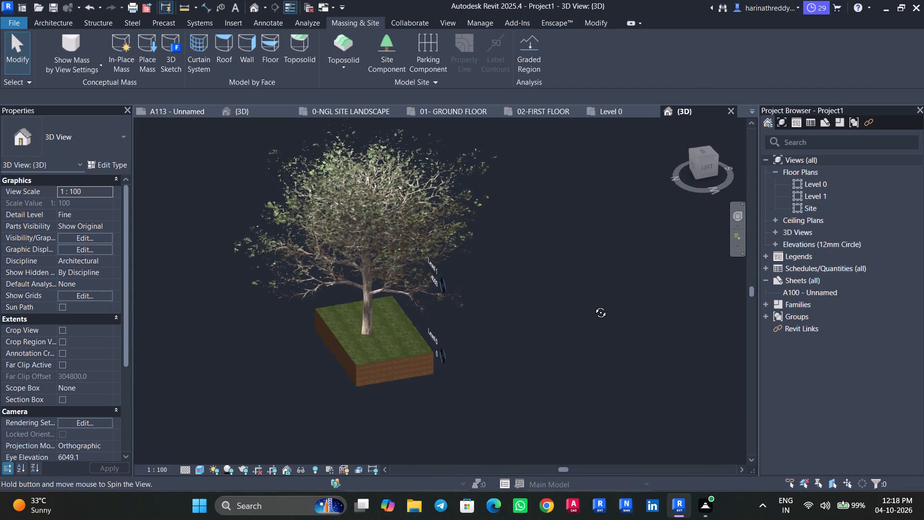
middle_click_drag(593, 305, 616, 299, "shift")
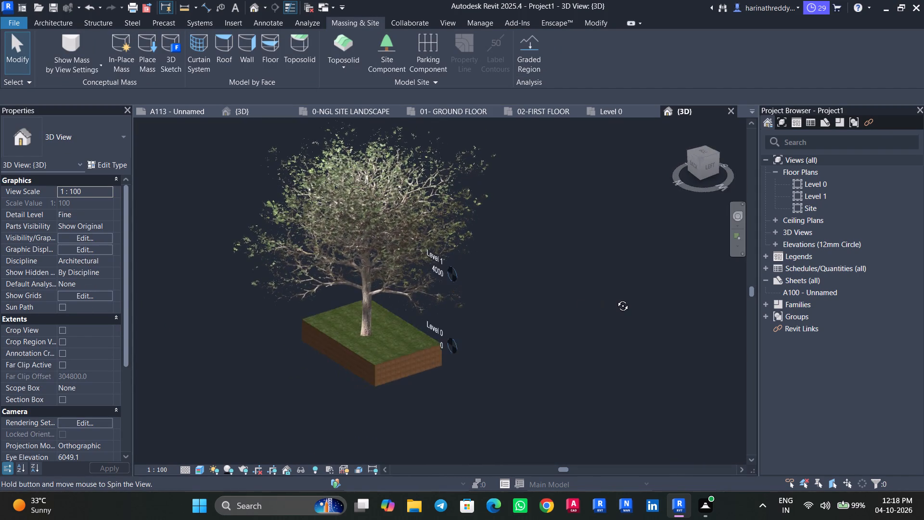
middle_click_drag(616, 299, 520, 297, "shift")
scroll(384, 318, "up", 8)
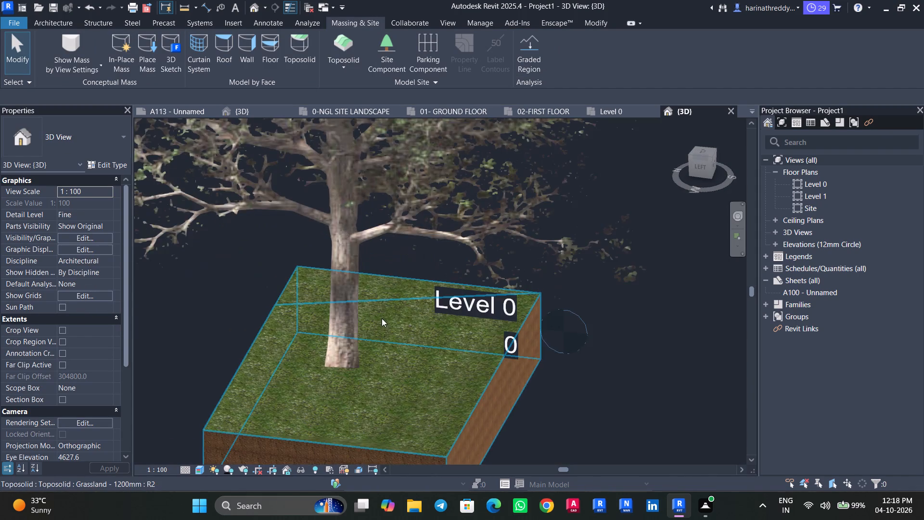
middle_click_drag(382, 324, 389, 412)
scroll(389, 403, "down", 5)
scroll(593, 325, "down", 4)
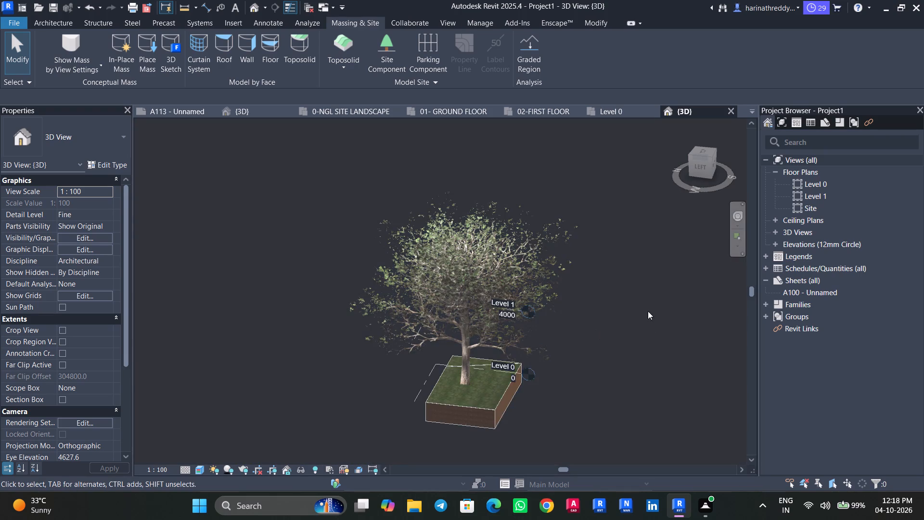
middle_click_drag(647, 311, 515, 305)
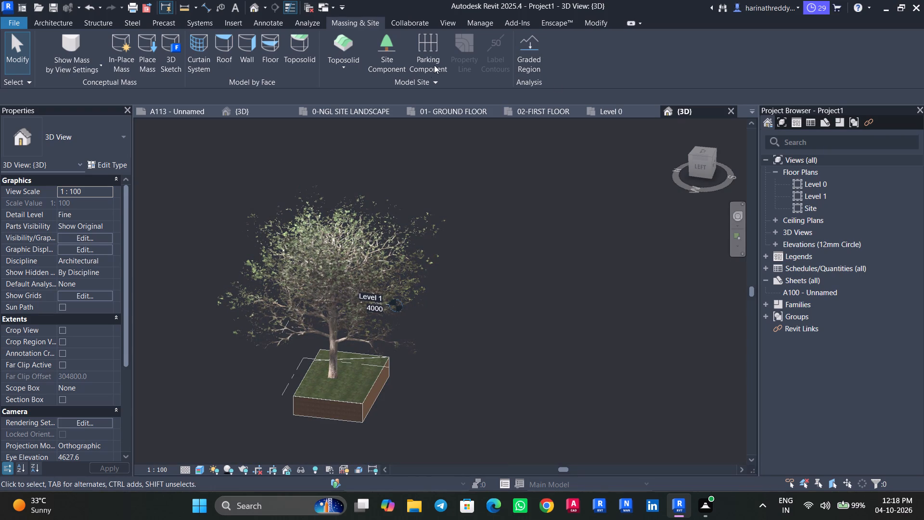
key("Escape")
key("Escape")
key("Escape")
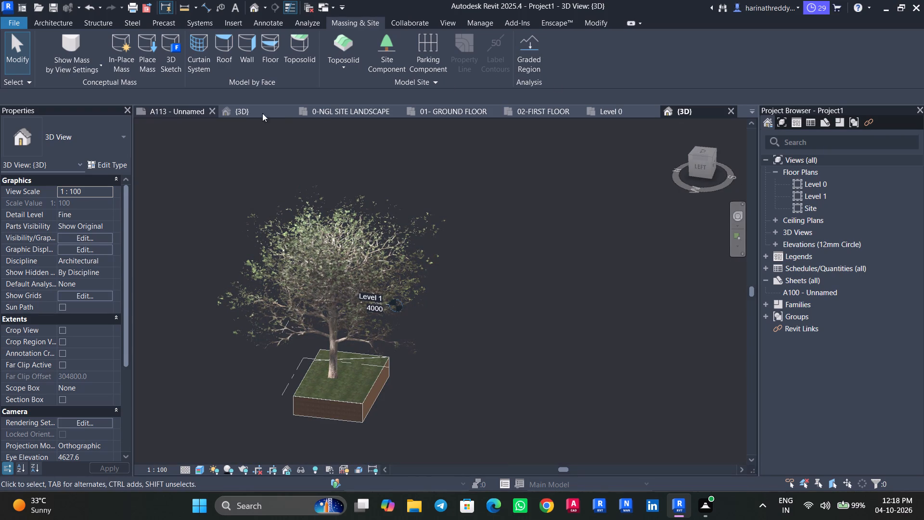
On the Level 0 plan, sketch a rectangular property line surrounding the toposolid, about 6600 mm in its north-south dimension.
double_click(848, 184)
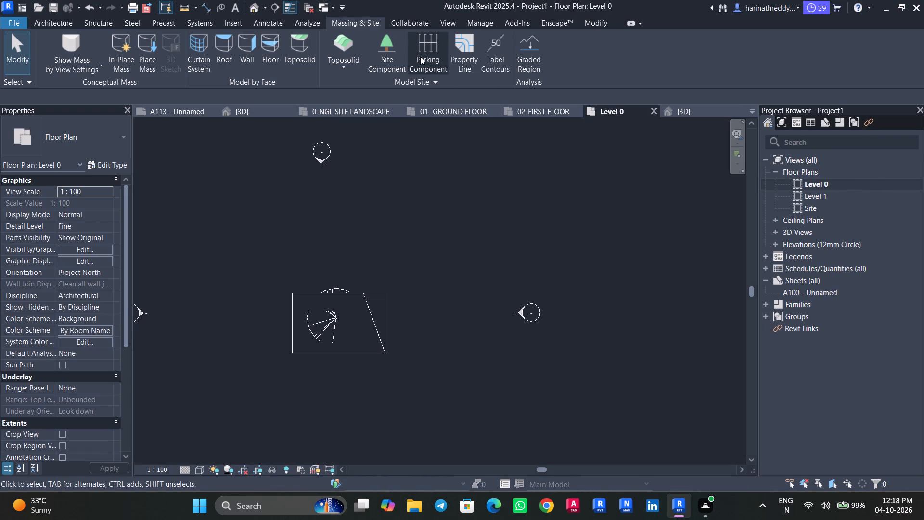
left_click(454, 60)
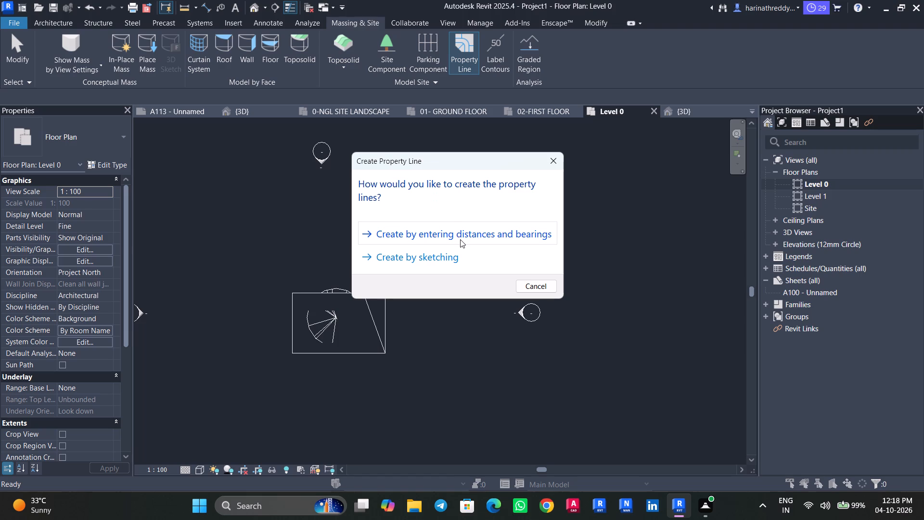
left_click(451, 261)
scroll(473, 243, "down", 1)
scroll(480, 237, "up", 3)
middle_click_drag(477, 230, 594, 198)
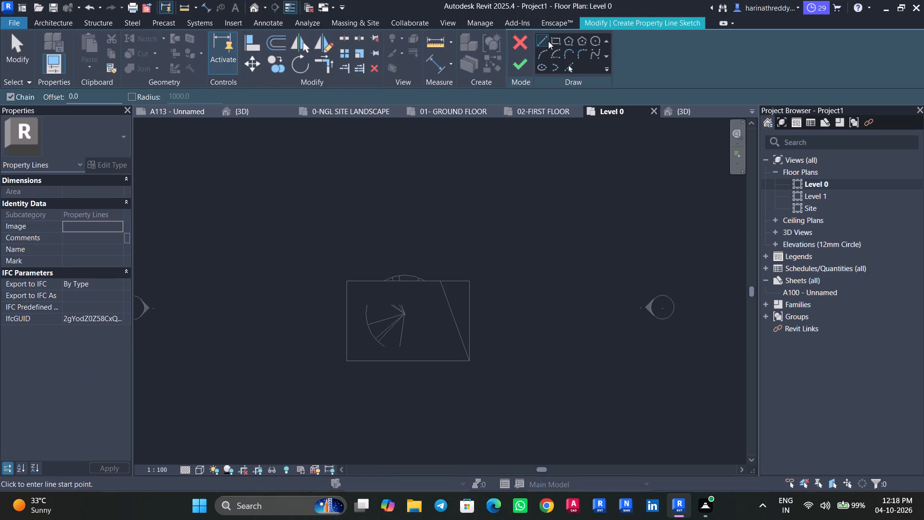
left_click(555, 39)
scroll(349, 282, "up", 5)
left_click(346, 280)
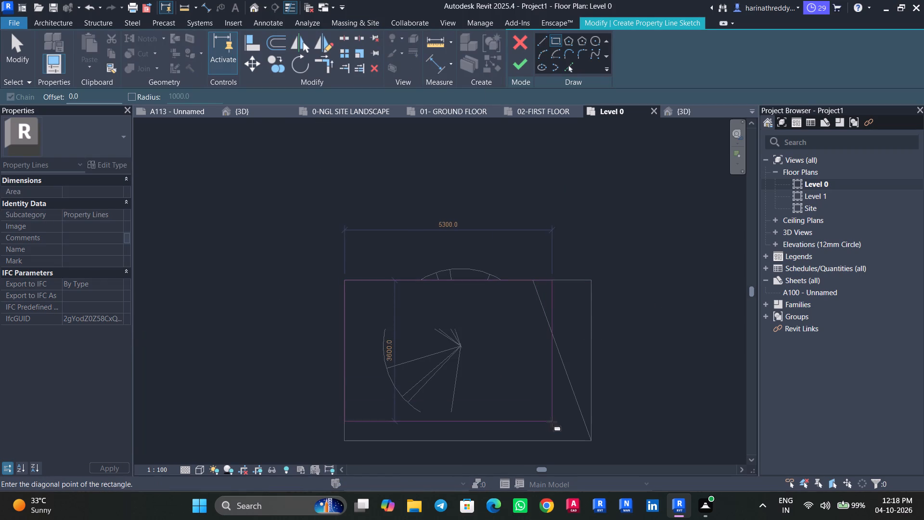
key("Escape")
left_click(306, 236)
middle_click_drag(587, 440, 553, 316)
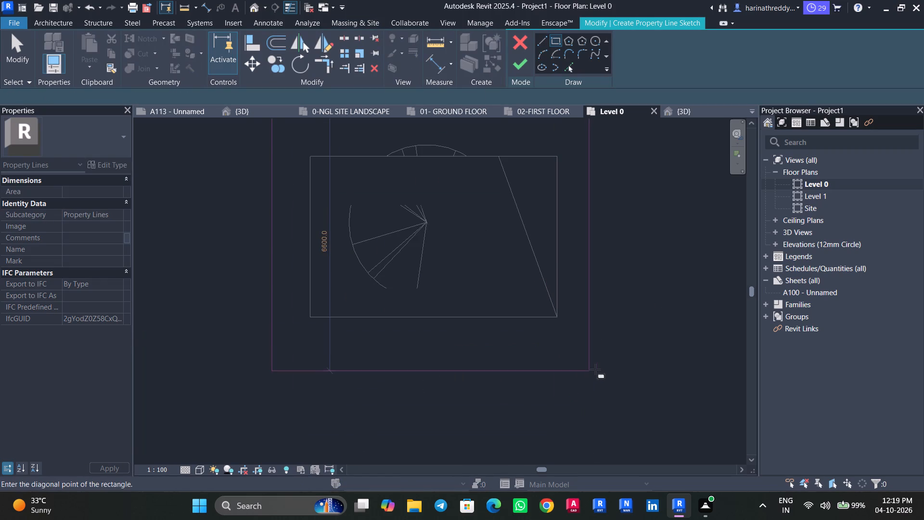
left_click(595, 369)
key("Escape")
left_click(517, 61)
scroll(510, 193, "down", 5)
middle_click_drag(581, 309, 486, 377, "shift")
scroll(301, 228, "up", 4)
key("Escape")
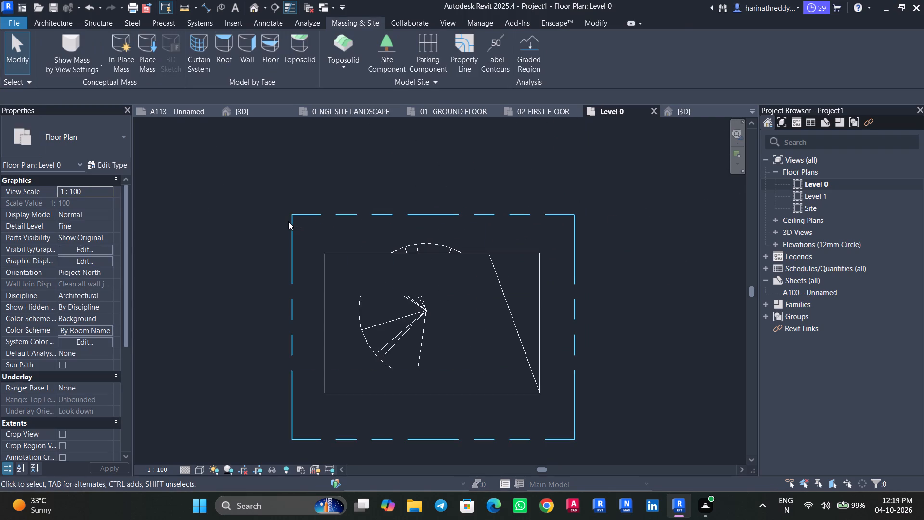
left_click(288, 220)
key("Escape")
key("Escape")
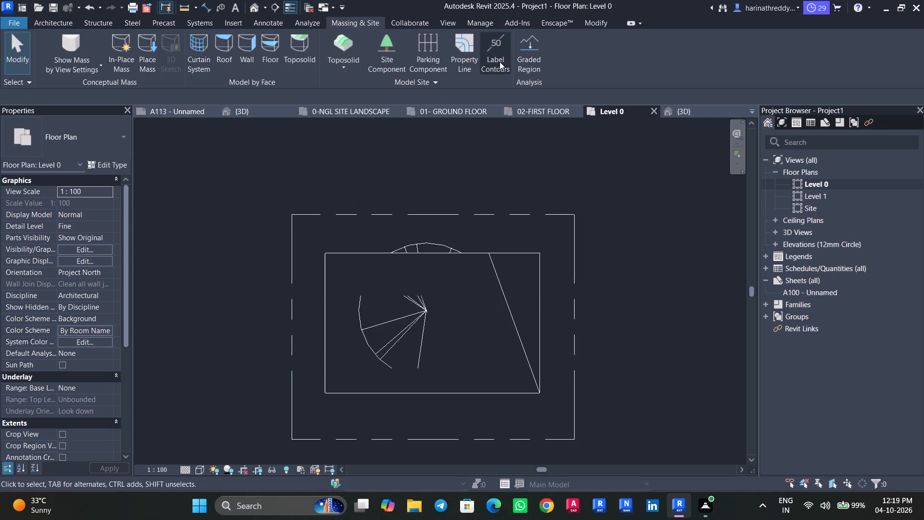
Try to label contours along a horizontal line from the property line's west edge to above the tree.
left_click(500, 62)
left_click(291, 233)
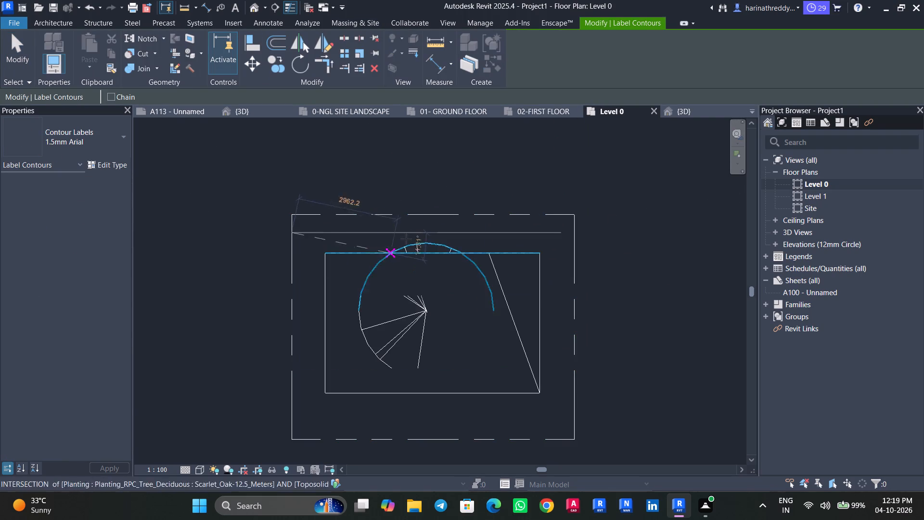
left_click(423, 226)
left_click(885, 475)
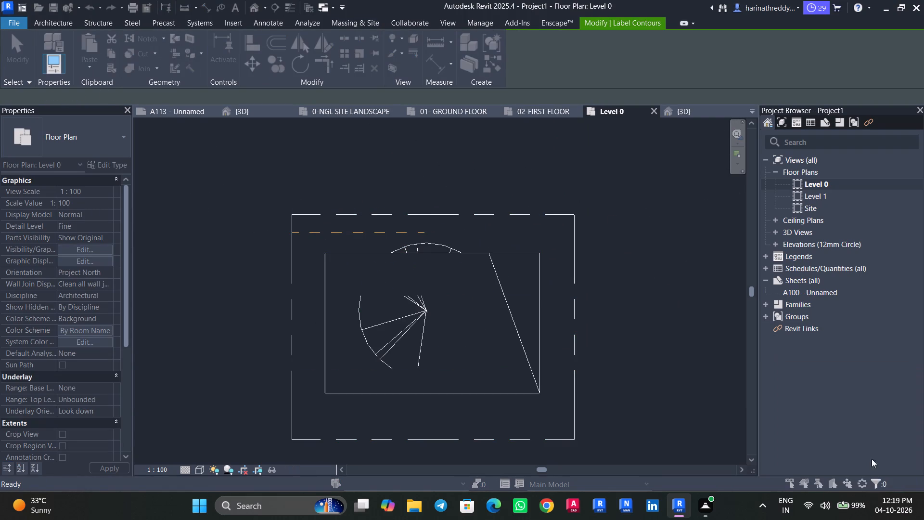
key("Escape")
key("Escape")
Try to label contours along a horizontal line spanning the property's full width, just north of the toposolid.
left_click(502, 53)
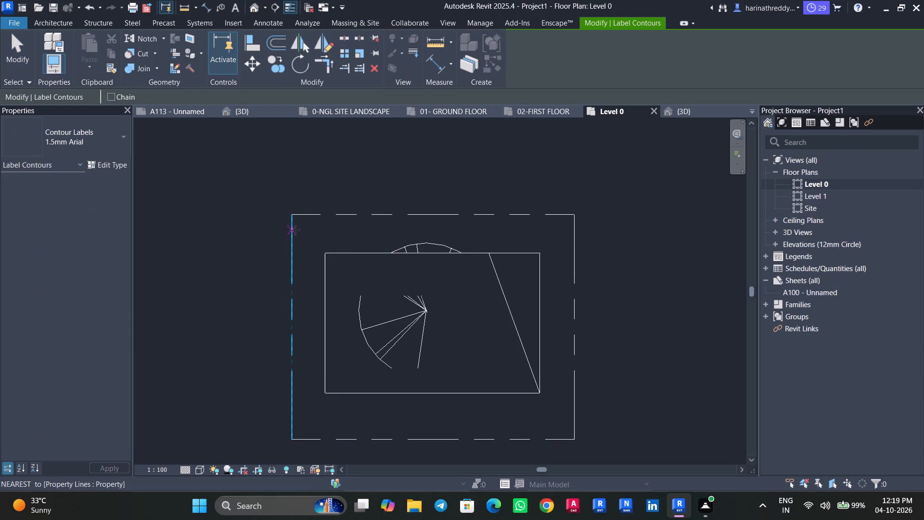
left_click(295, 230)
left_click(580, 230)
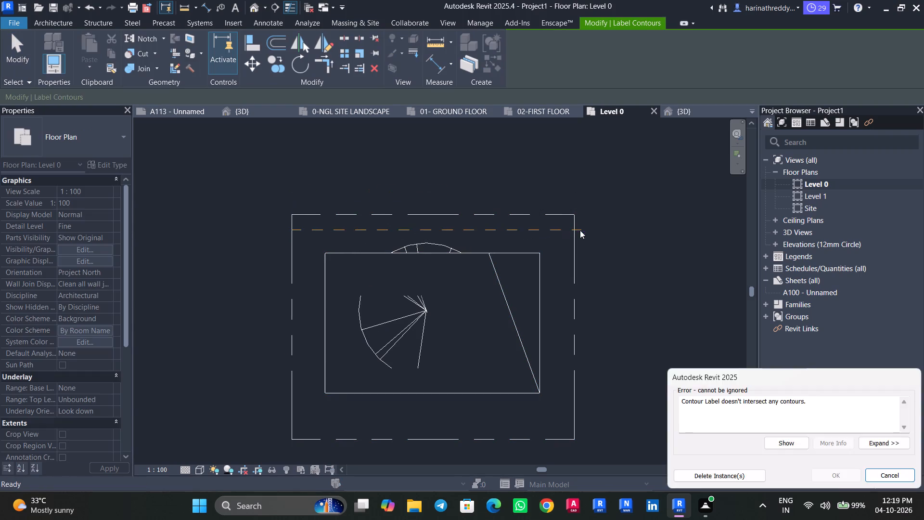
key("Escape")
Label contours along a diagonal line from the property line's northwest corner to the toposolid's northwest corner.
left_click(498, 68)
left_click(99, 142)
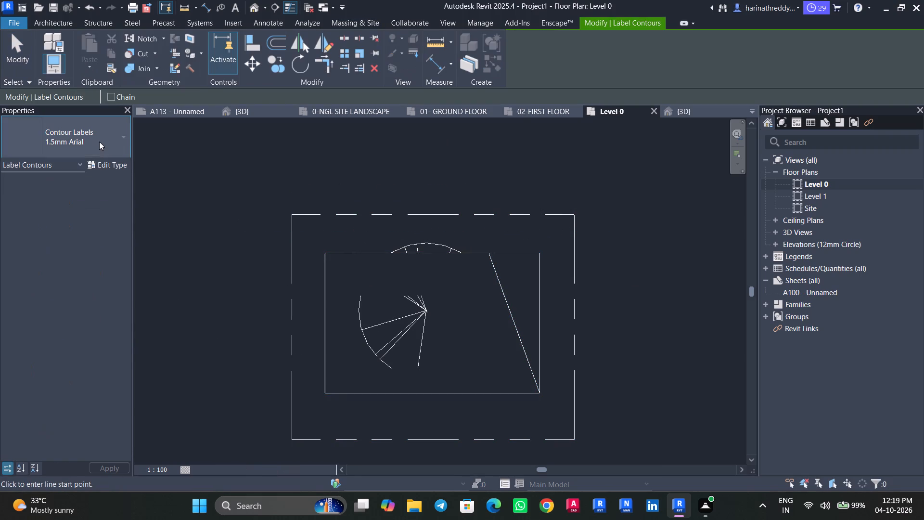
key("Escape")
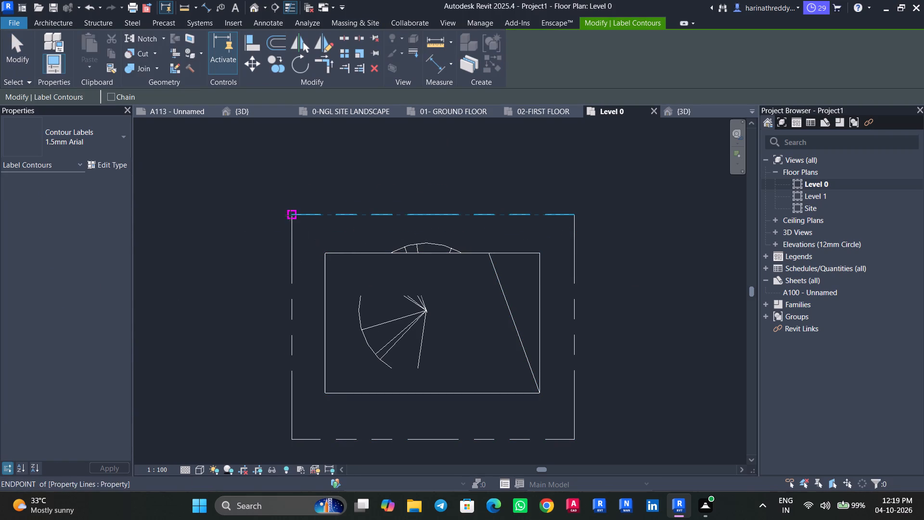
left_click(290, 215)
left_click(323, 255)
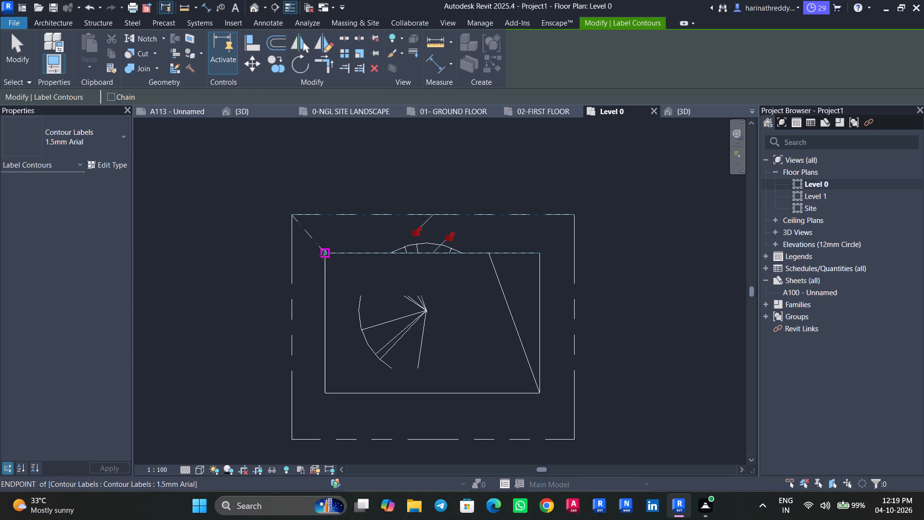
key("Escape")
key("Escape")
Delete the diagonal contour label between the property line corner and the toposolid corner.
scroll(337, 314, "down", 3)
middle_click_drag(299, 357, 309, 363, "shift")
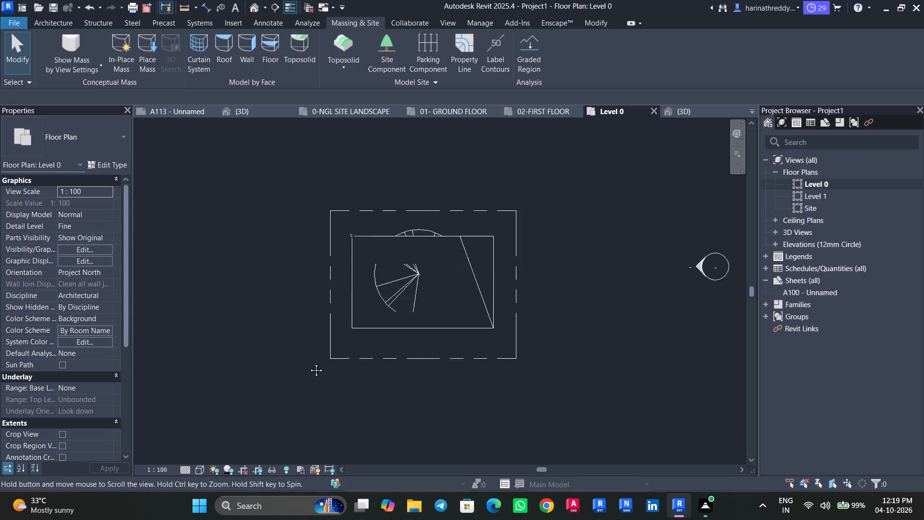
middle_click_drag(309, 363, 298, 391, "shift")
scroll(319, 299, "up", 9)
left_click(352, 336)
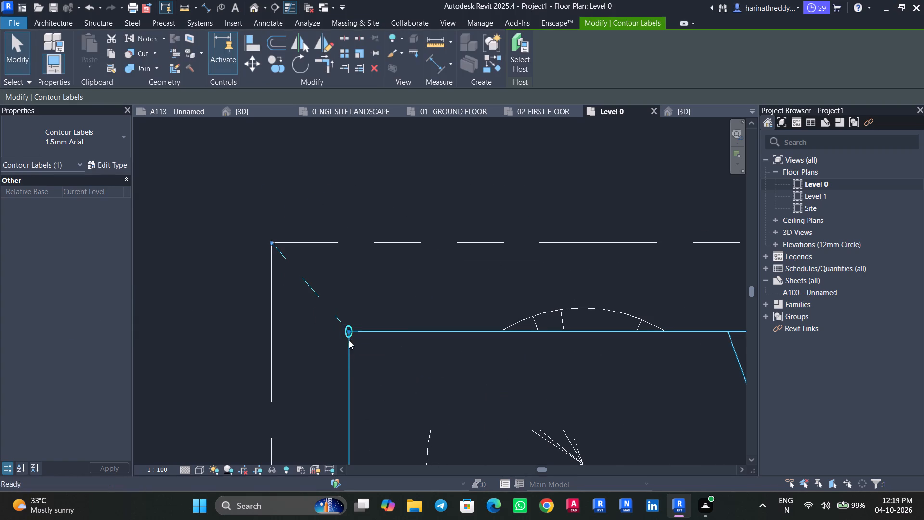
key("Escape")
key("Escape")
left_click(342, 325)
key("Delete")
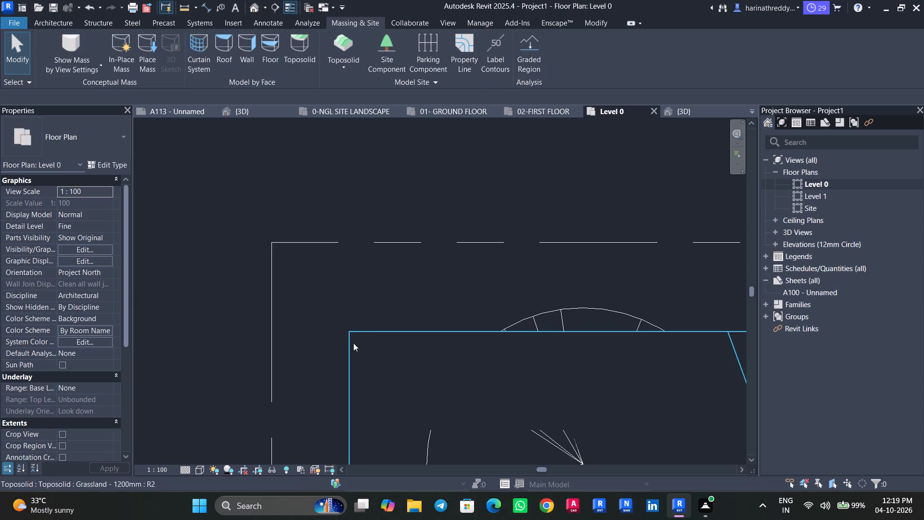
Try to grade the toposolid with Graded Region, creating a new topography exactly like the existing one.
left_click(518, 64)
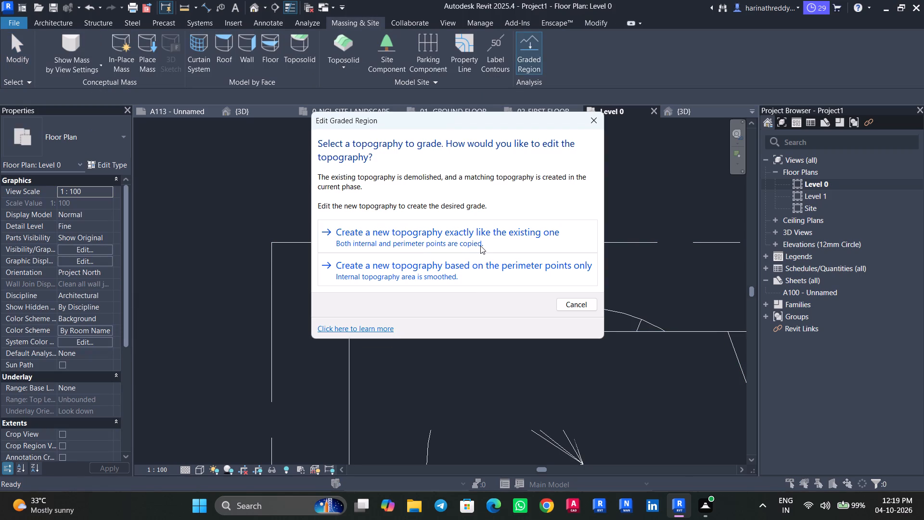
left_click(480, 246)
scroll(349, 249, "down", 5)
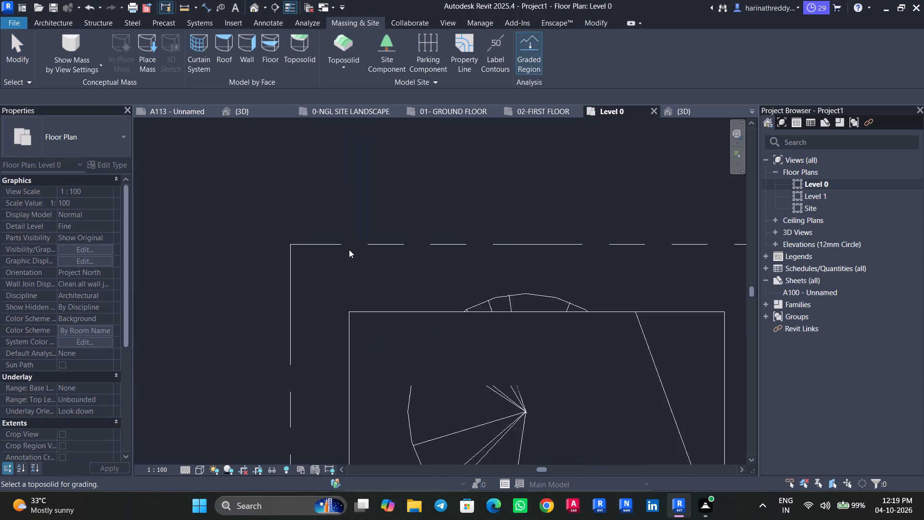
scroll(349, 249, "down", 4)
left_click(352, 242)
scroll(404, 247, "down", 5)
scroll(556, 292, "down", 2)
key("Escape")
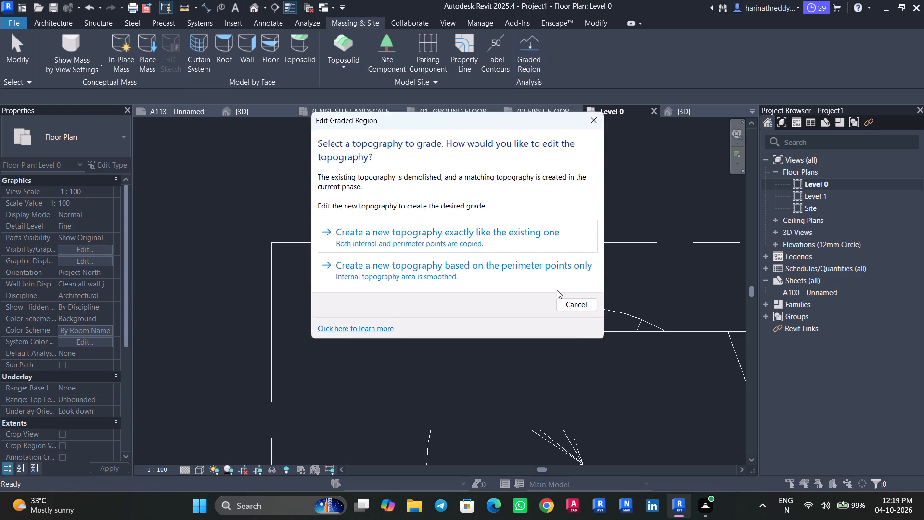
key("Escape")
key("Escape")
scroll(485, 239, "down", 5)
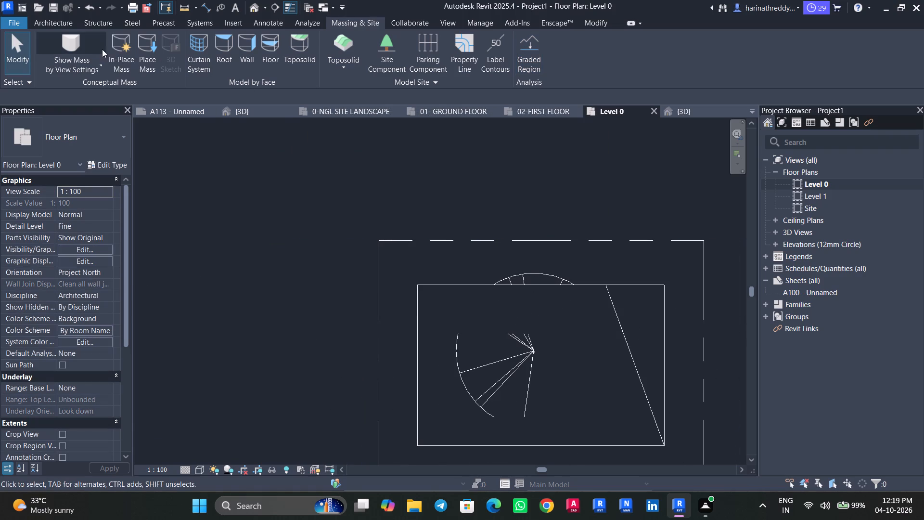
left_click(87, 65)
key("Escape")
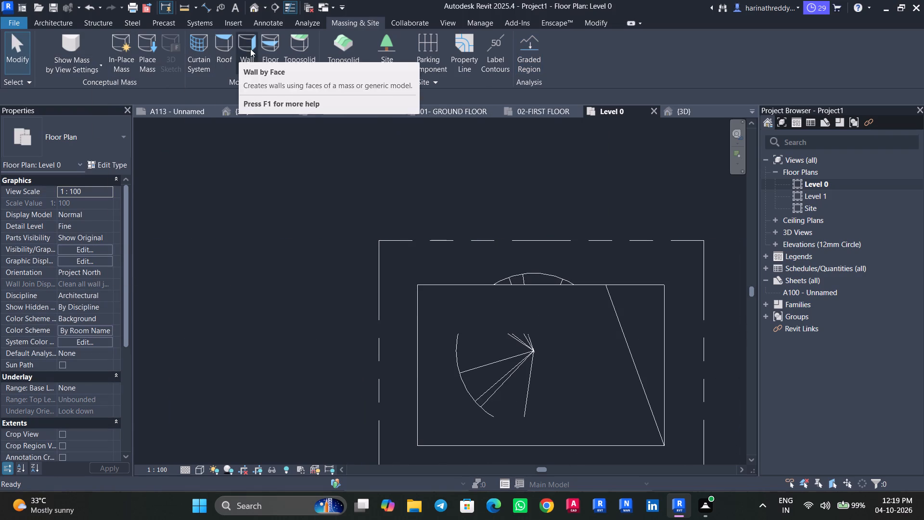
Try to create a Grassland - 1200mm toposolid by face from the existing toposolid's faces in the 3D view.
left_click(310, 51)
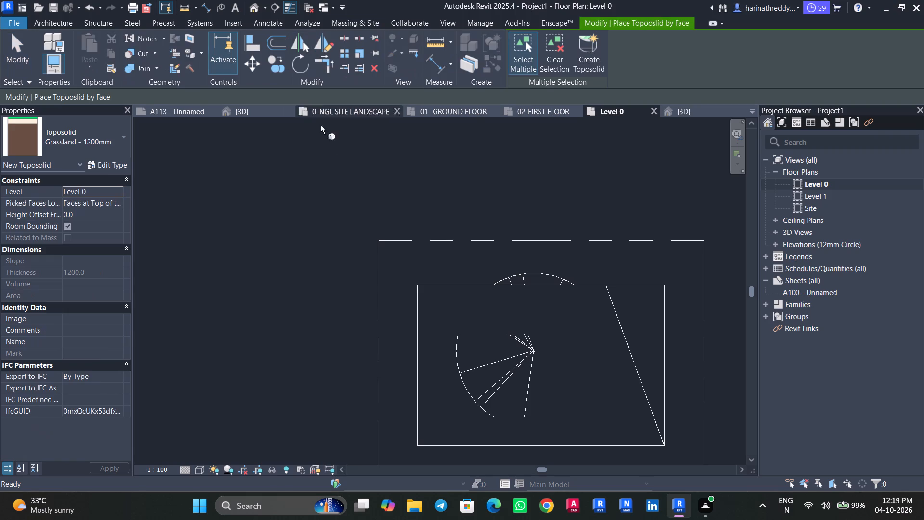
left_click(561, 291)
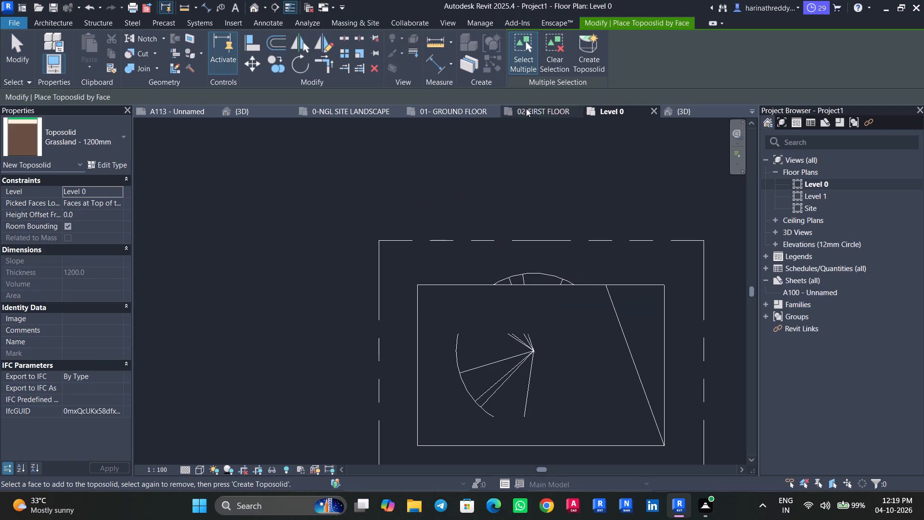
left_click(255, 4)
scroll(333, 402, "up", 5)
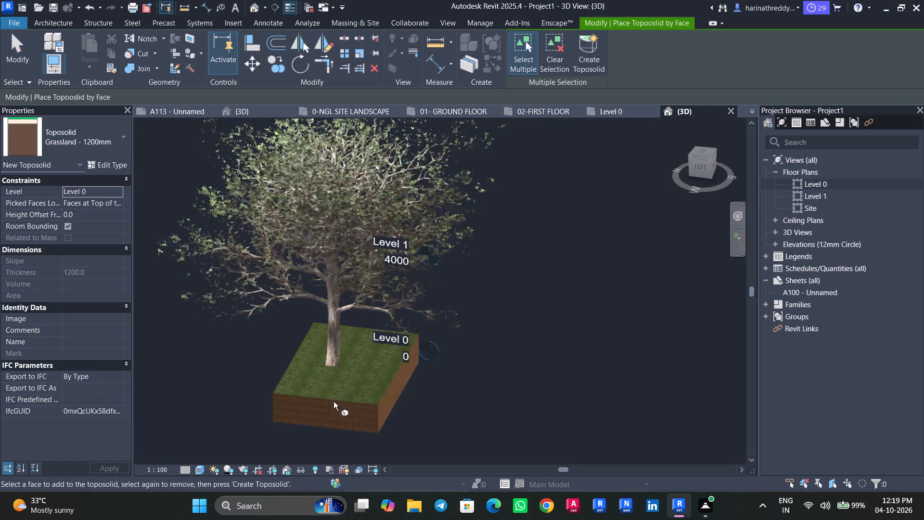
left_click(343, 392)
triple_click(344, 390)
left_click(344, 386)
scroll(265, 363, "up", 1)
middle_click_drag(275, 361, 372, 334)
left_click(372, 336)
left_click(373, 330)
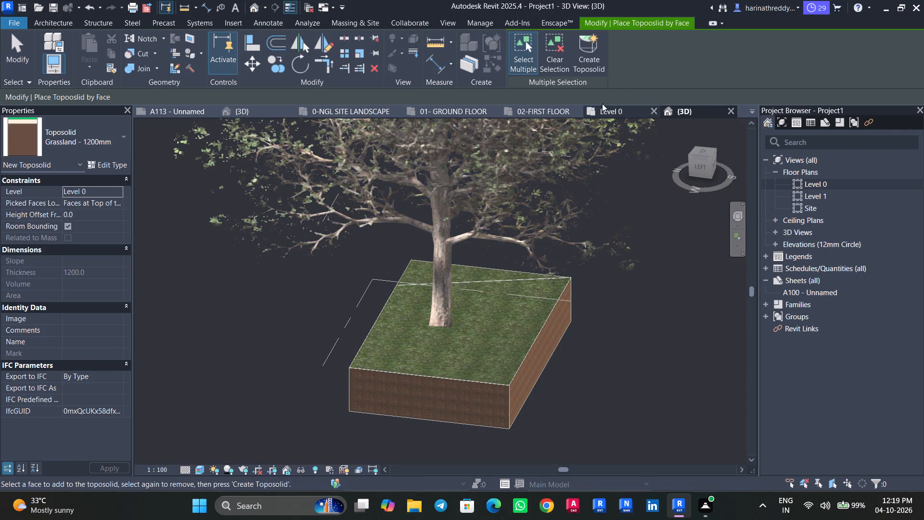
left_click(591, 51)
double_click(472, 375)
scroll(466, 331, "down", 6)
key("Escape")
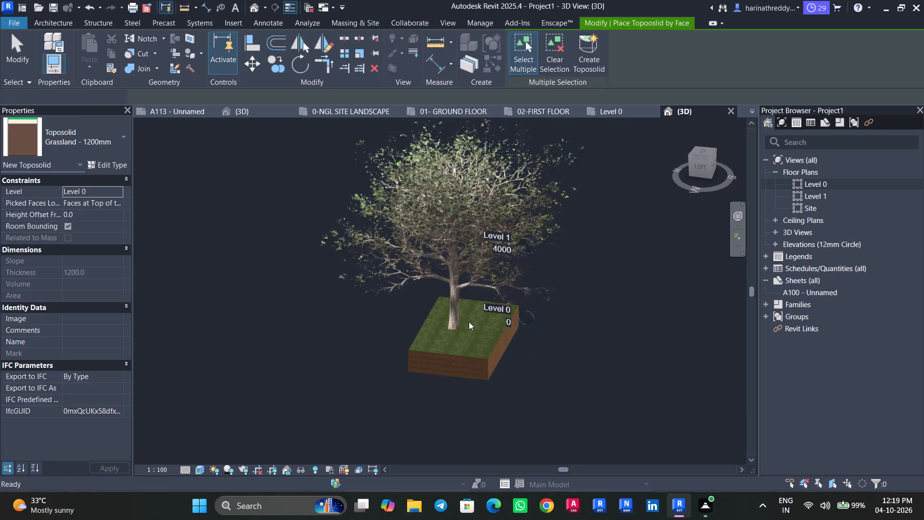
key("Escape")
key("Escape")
Start a new in-place mass with mass display enabled, keeping the suggested name.
left_click(117, 58)
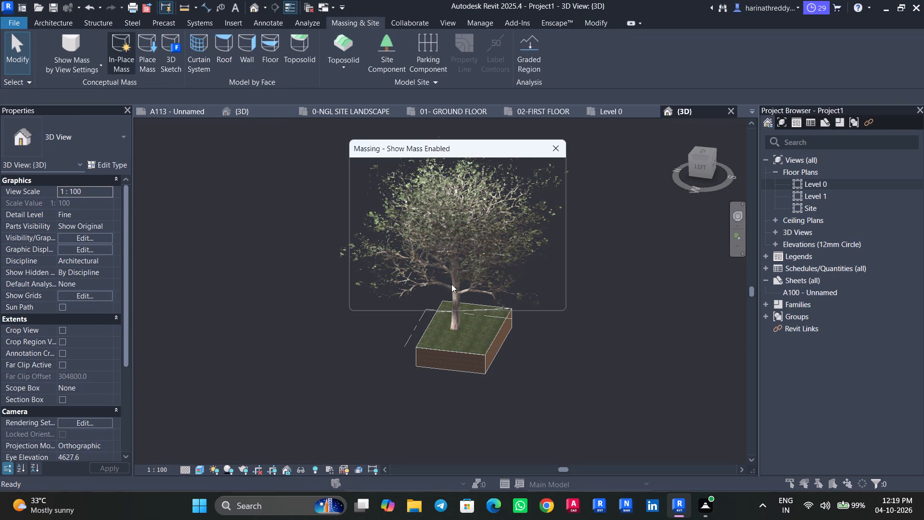
left_click(525, 295)
left_click(661, 238)
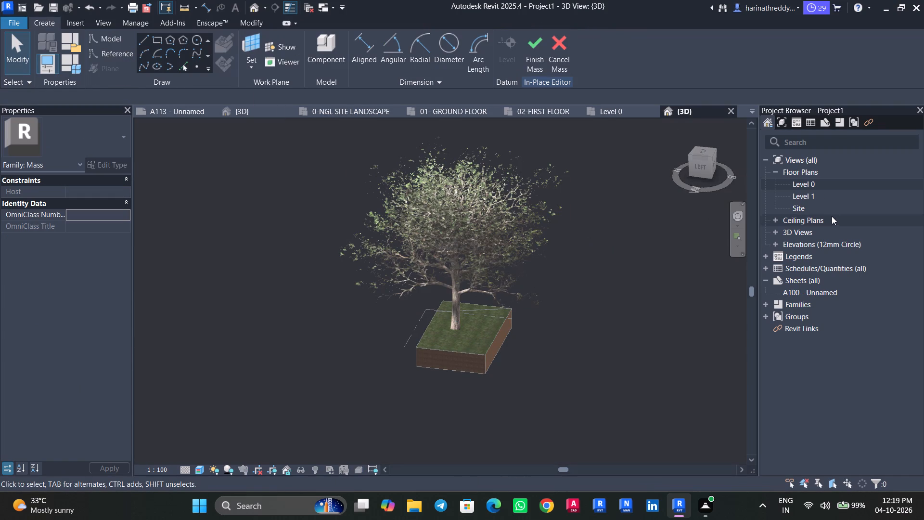
View the tree and toposolid from the front in 3D and bring up the East elevation.
left_click(715, 160)
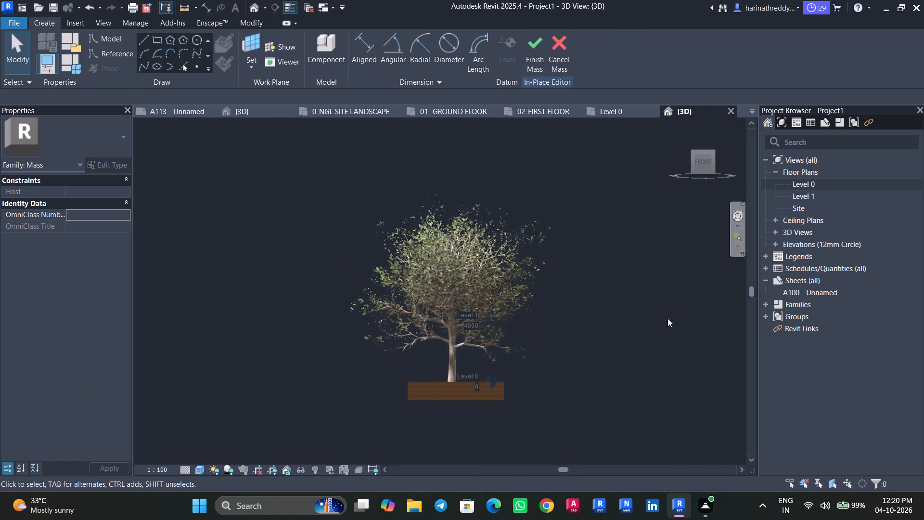
middle_click_drag(663, 320, 460, 319)
left_click(779, 245)
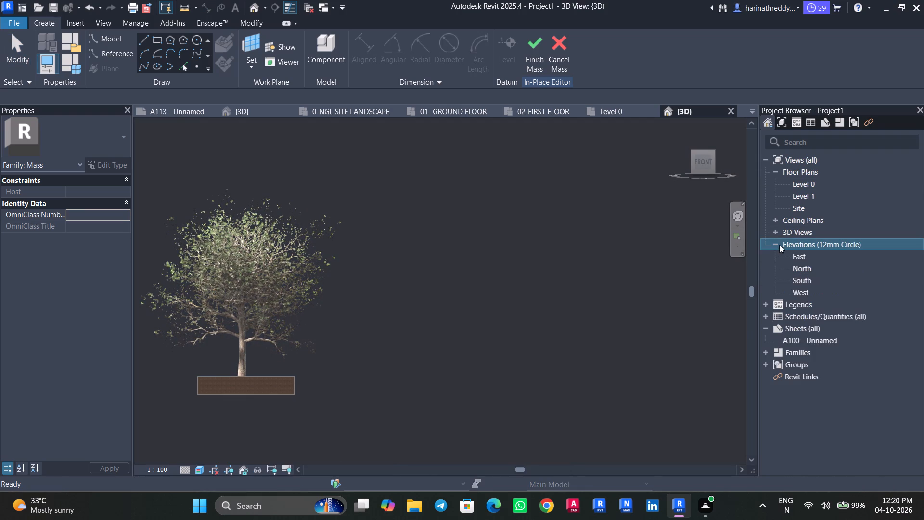
double_click(800, 259)
scroll(516, 352, "down", 4)
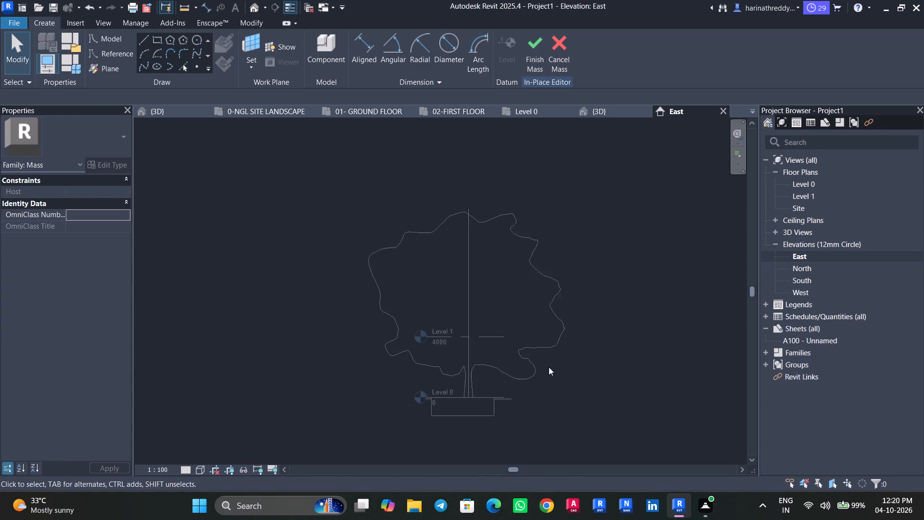
middle_click_drag(613, 369, 386, 320)
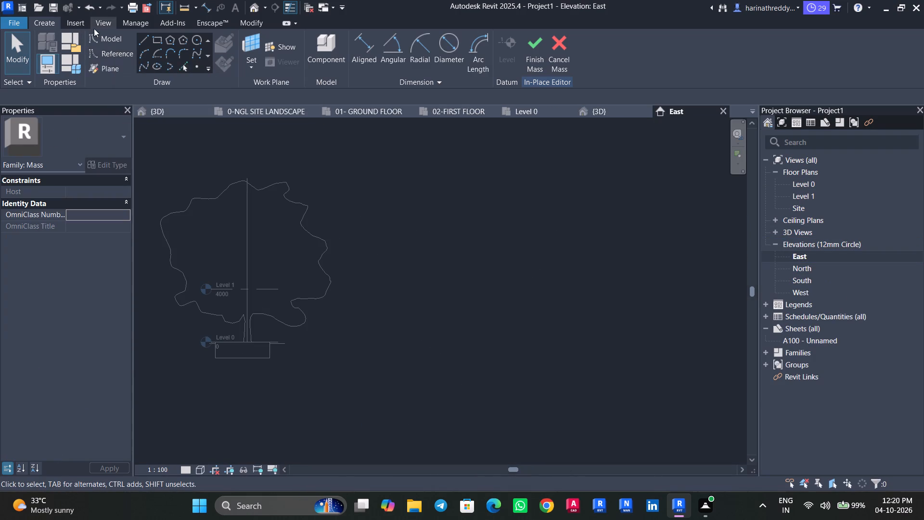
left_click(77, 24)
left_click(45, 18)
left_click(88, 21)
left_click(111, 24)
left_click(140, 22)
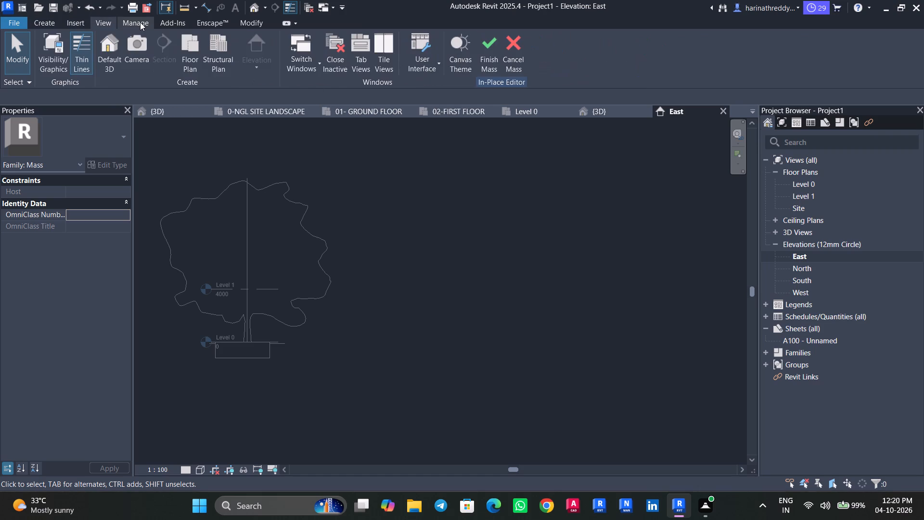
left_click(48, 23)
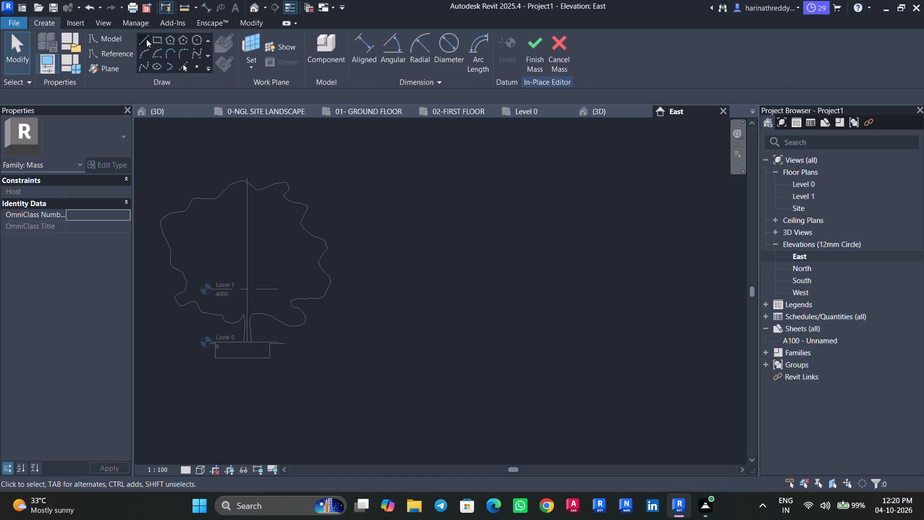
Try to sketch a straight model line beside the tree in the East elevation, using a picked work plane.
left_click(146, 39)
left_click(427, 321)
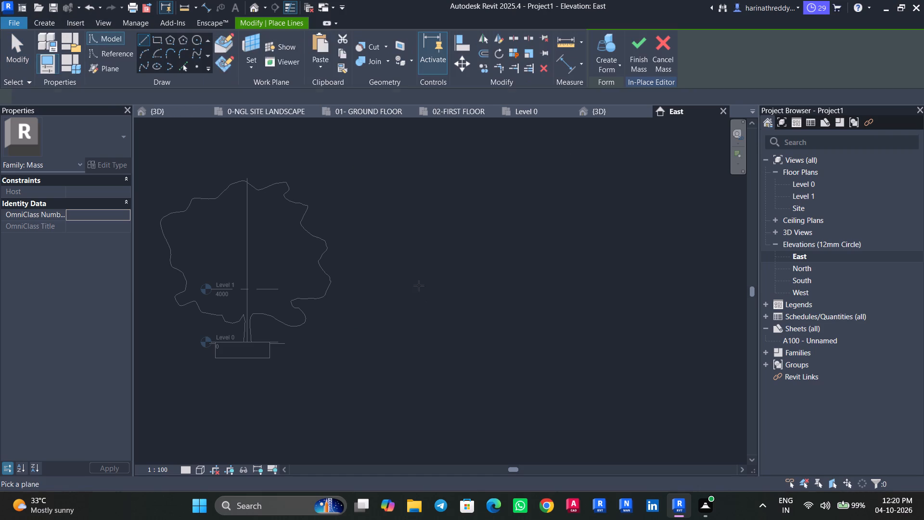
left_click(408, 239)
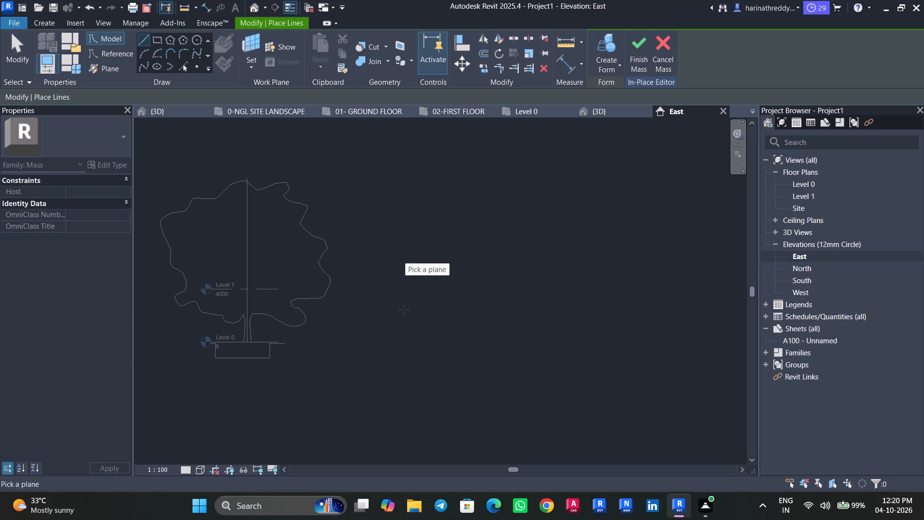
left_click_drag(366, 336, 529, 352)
In the North elevation, draw a horizontal reference plane in the empty area beside the tree.
double_click(824, 269)
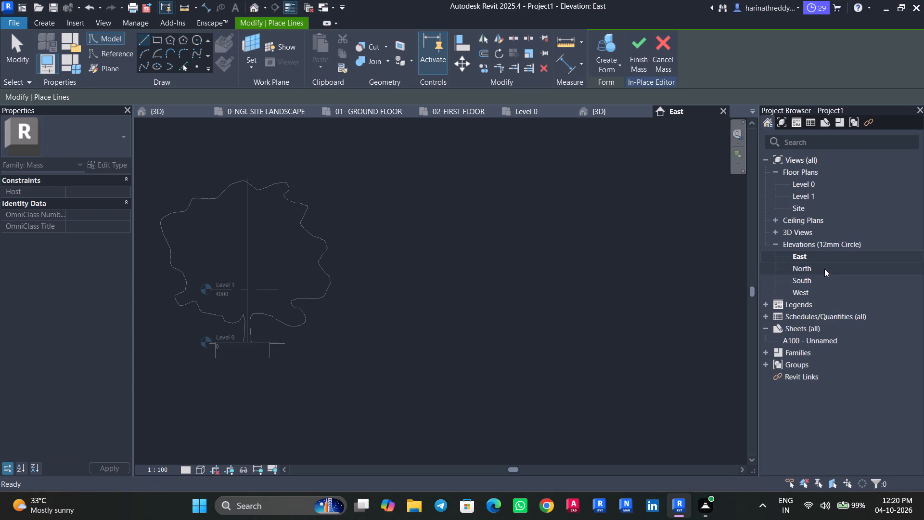
key("Escape")
key("Escape")
key("Escape")
middle_click_drag(649, 273, 254, 171)
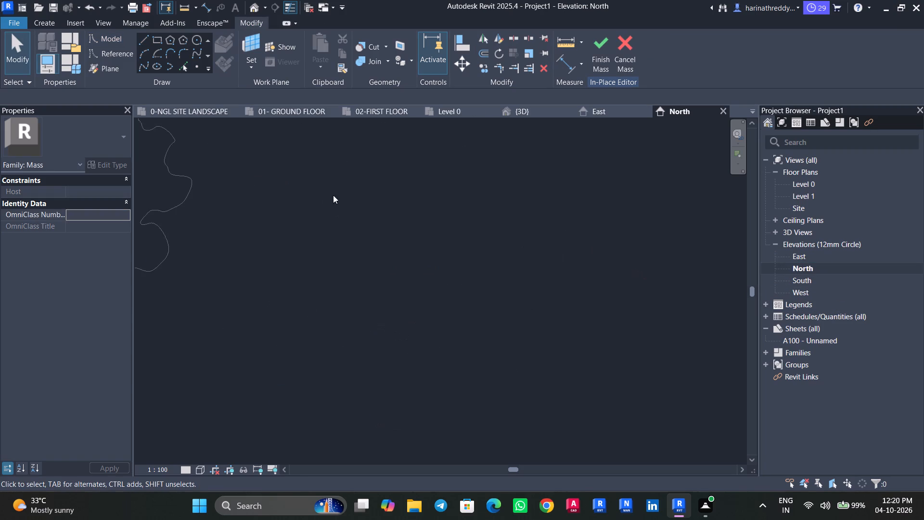
scroll(365, 197, "down", 4)
middle_click_drag(380, 222, 422, 273)
scroll(420, 273, "up", 1)
key("Escape")
type("rp")
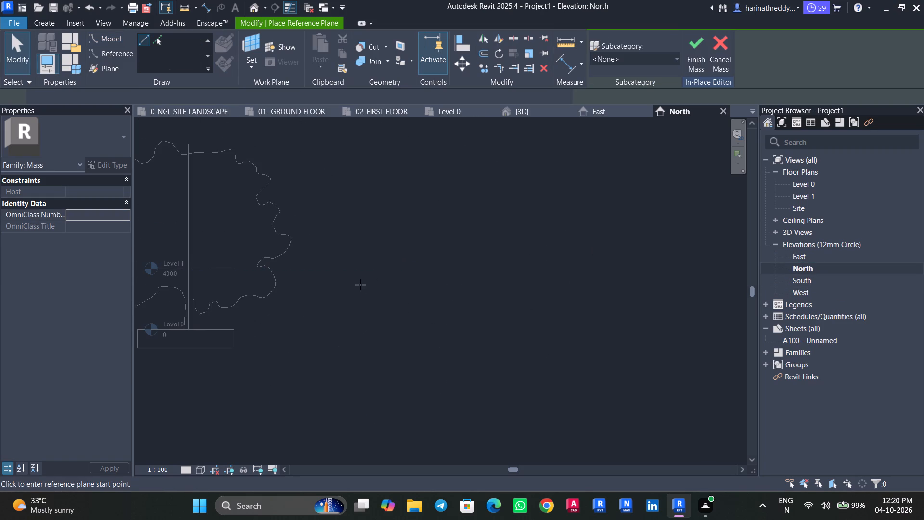
left_click(368, 301)
left_click(513, 307)
key("Escape")
key("Escape")
key("Escape")
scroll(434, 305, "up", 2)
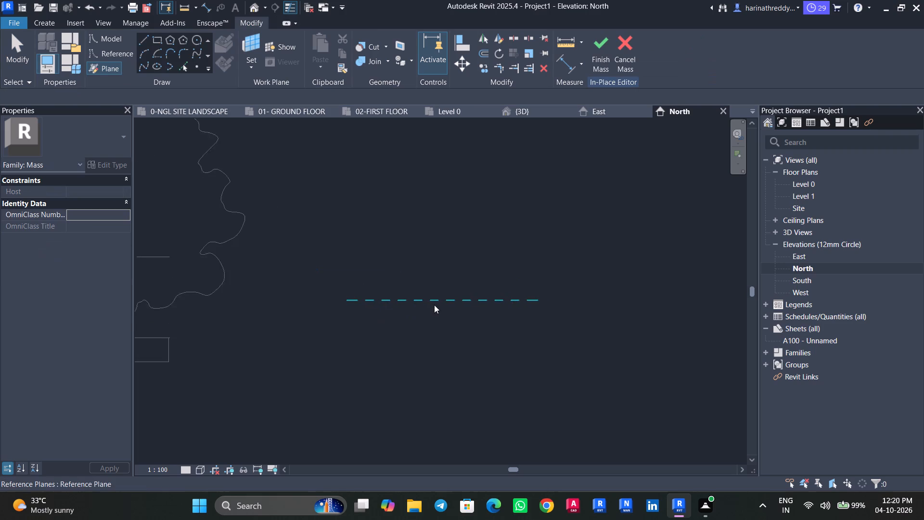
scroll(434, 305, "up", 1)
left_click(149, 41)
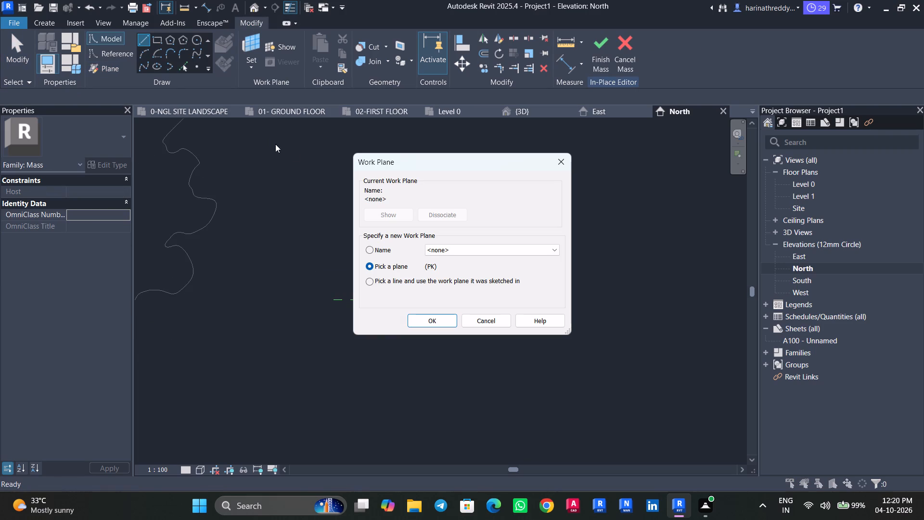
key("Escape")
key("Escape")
Name the horizontal reference plane in the North elevation 1.
left_click(444, 293)
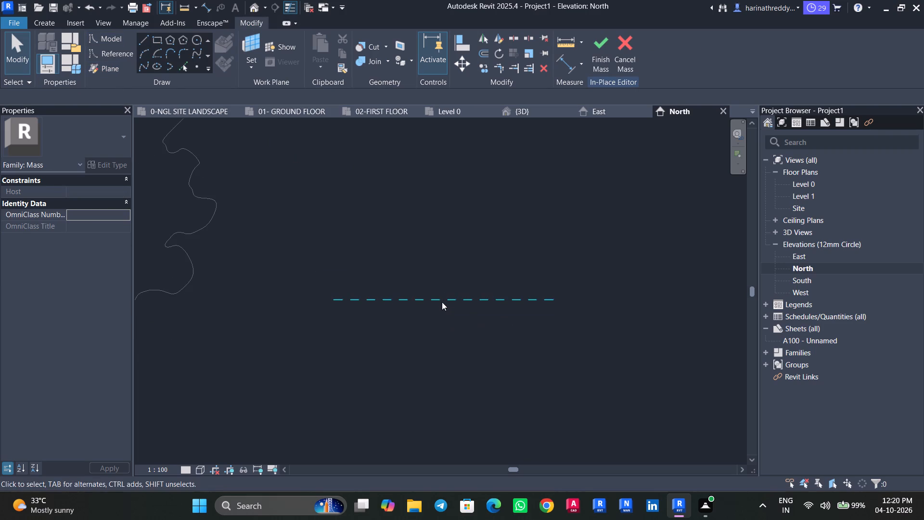
left_click(442, 303)
scroll(324, 309, "up", 2)
left_click(362, 302)
key("1")
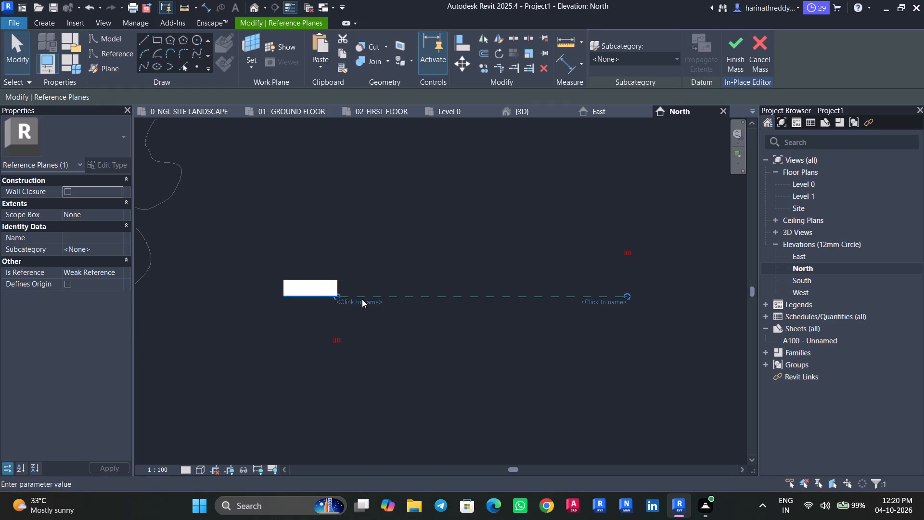
left_click(358, 319)
key("Escape")
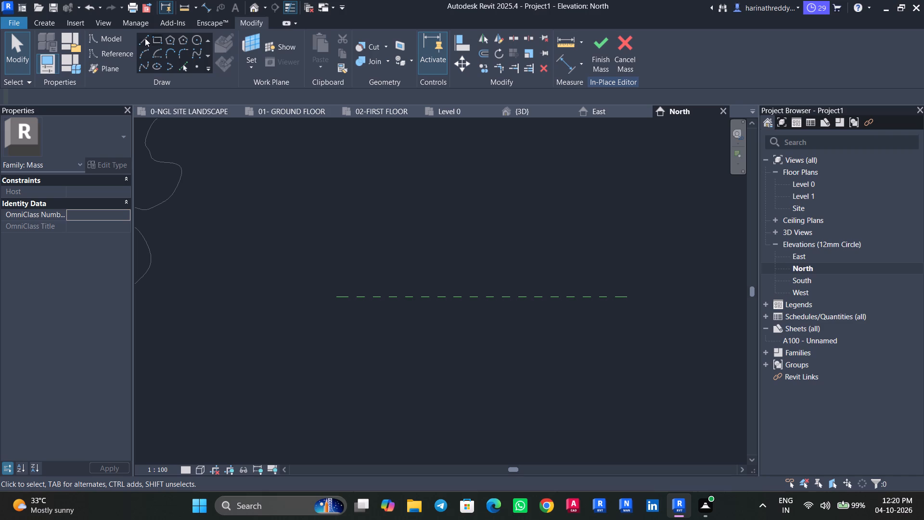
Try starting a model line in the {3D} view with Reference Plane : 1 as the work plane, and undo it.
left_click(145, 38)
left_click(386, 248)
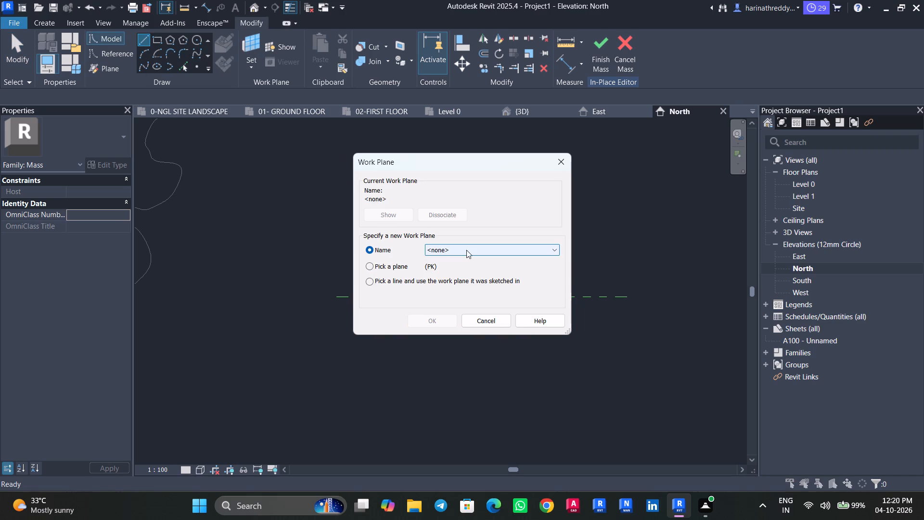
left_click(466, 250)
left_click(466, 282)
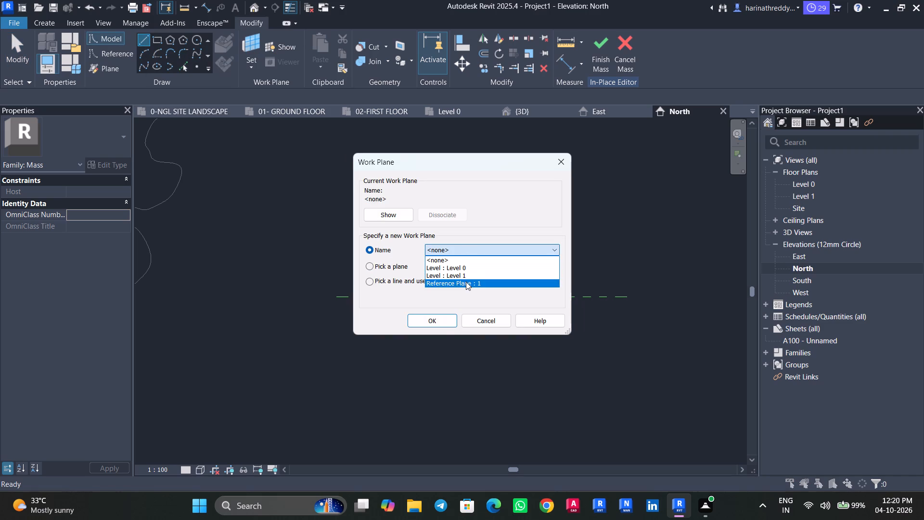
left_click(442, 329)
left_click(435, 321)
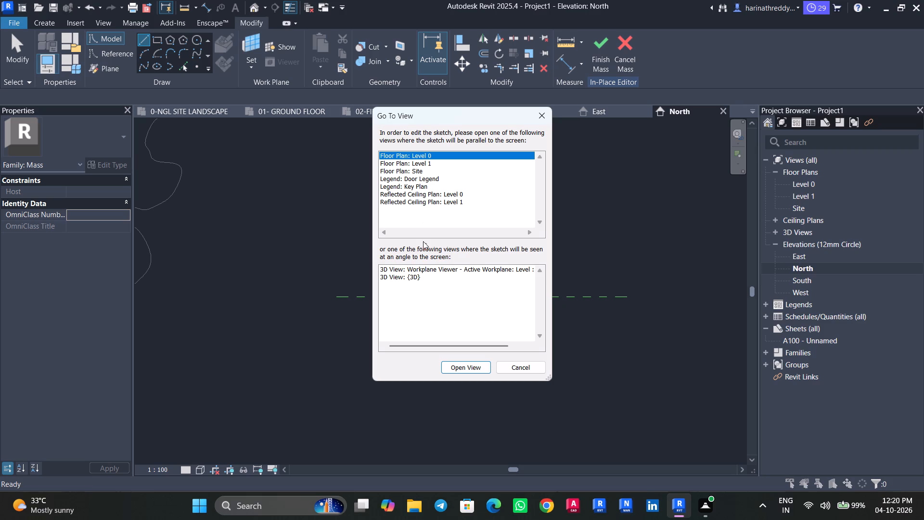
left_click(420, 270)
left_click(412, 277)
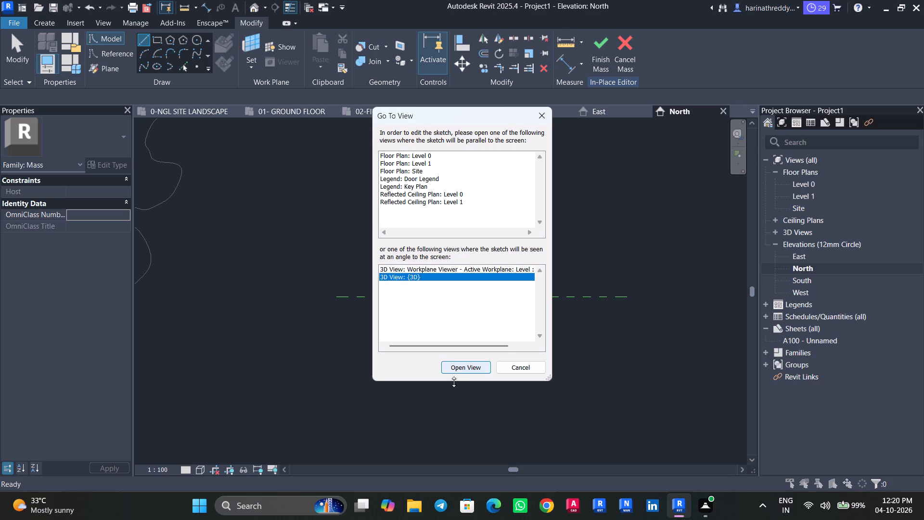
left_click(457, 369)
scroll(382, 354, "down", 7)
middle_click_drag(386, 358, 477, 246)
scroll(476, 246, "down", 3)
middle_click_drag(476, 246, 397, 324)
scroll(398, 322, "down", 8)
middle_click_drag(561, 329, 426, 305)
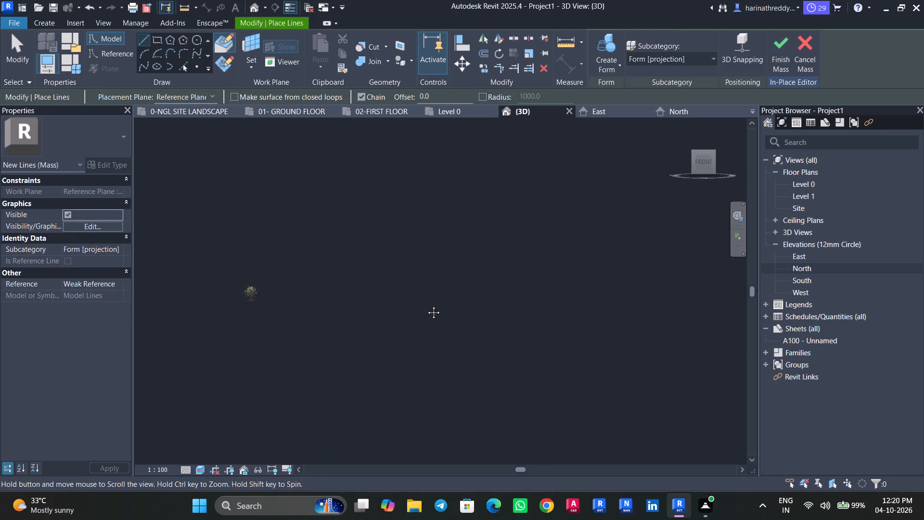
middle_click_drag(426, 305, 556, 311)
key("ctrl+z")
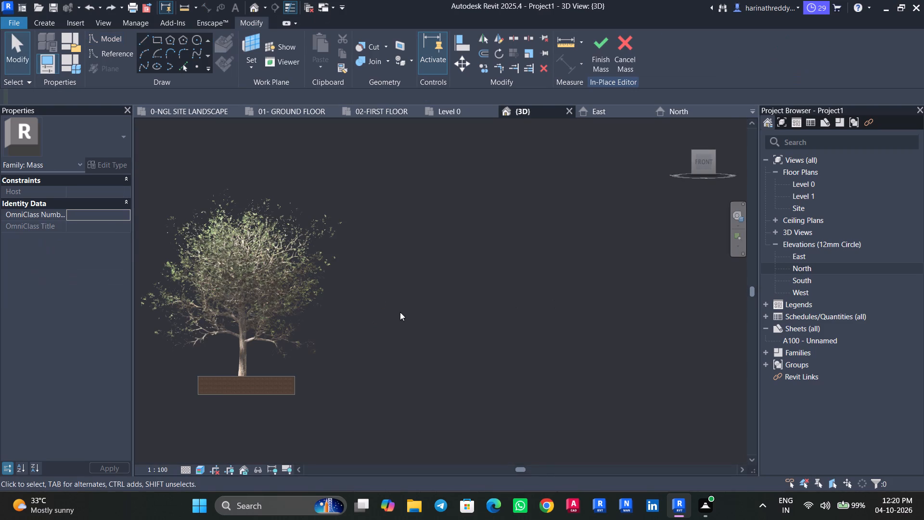
From the North elevation, set Reference Plane : 1 as the work plane for model lines and open Floor Plan: Level 0.
double_click(804, 264)
left_click(493, 294)
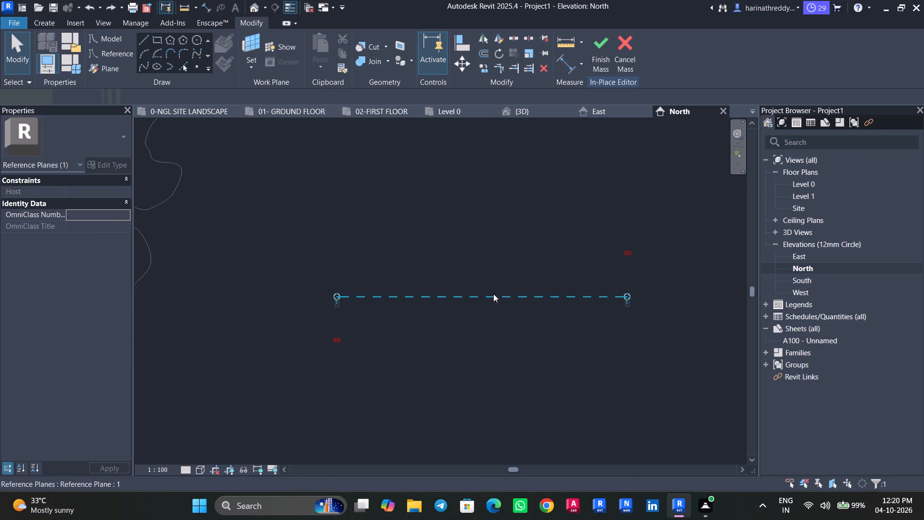
left_click(95, 40)
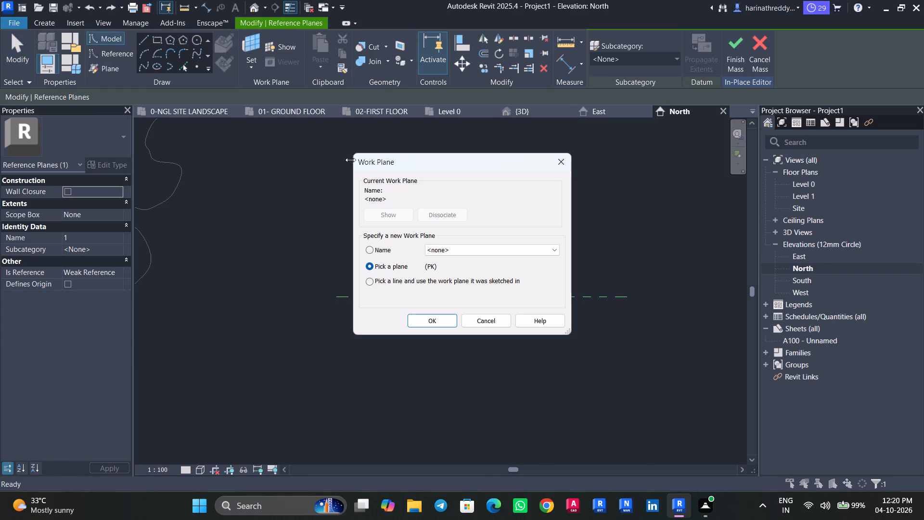
left_click(371, 247)
left_click(458, 250)
left_click(457, 284)
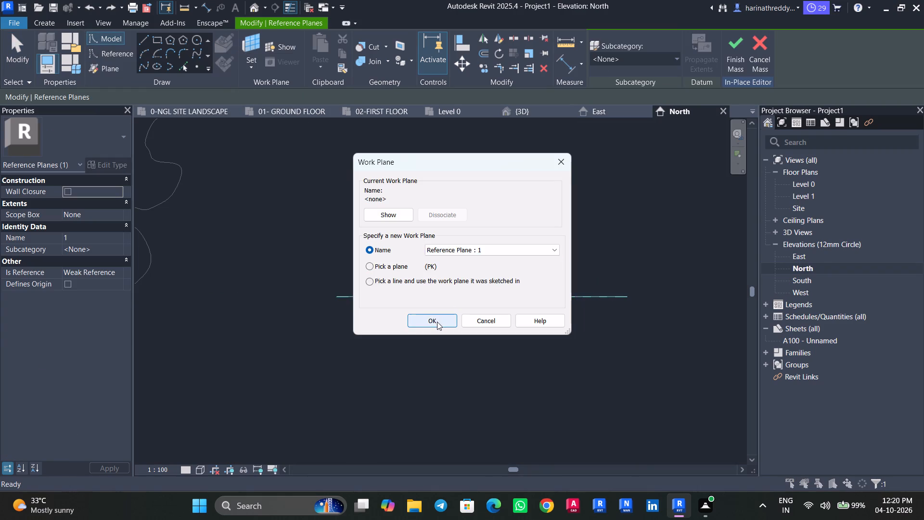
left_click(437, 322)
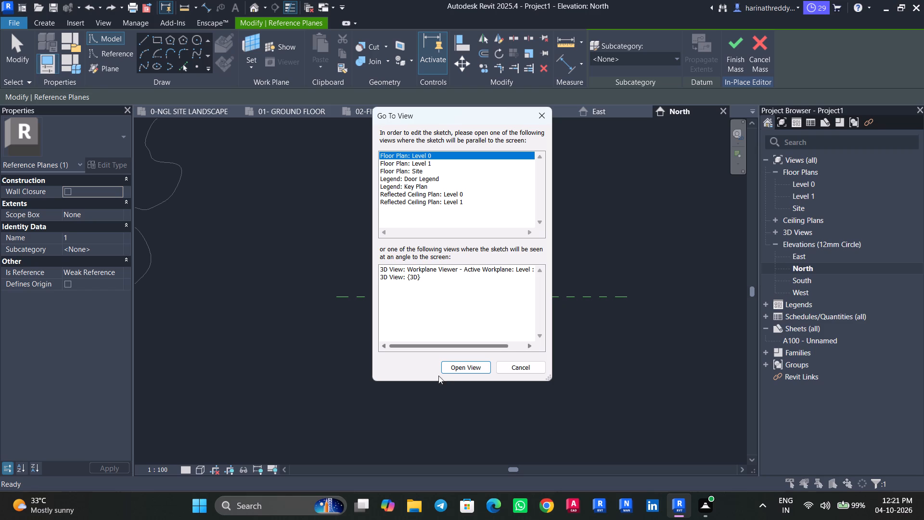
left_click(452, 368)
Sketch a model-line rectangle about 2400 by 1700 mm between the toposolid and the East elevation marker.
scroll(415, 321, "down", 3)
middle_click_drag(406, 299, 357, 216)
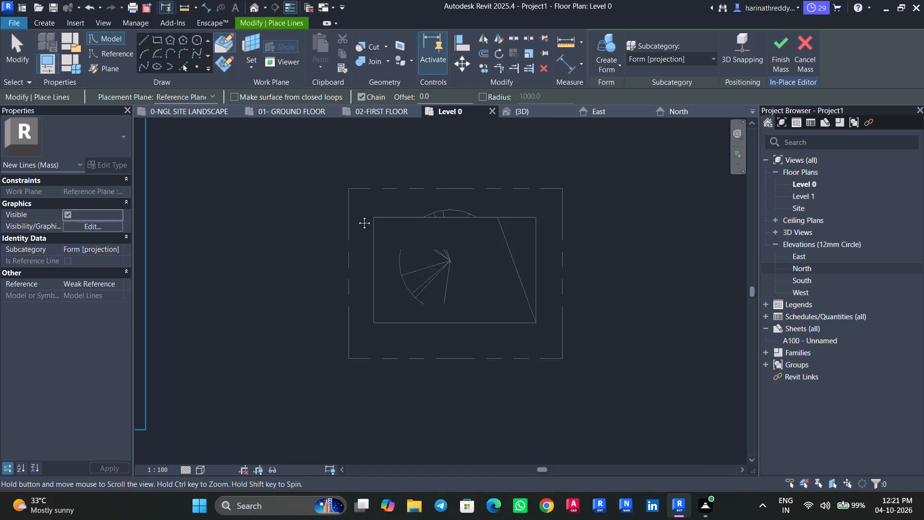
middle_click_drag(357, 216, 355, 214)
middle_click_drag(650, 151, 468, 213)
left_click(155, 40)
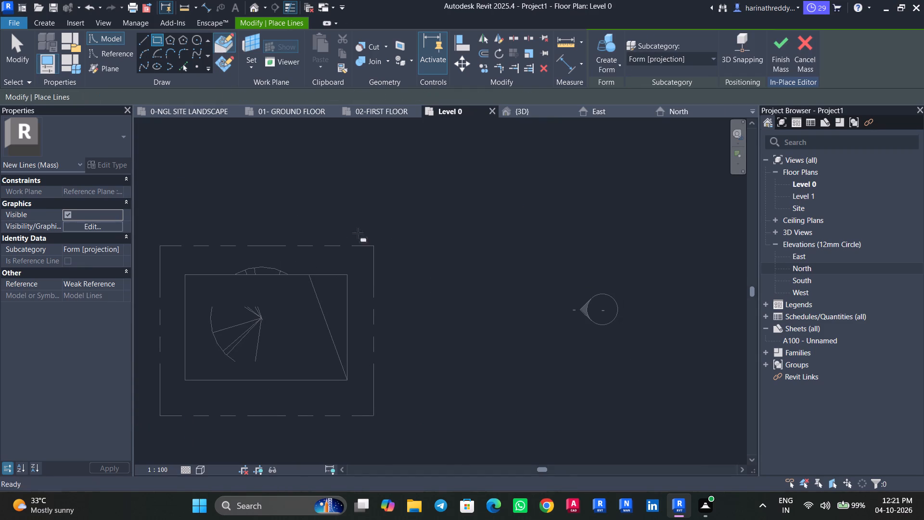
middle_click_drag(502, 350, 428, 262)
left_click(381, 217)
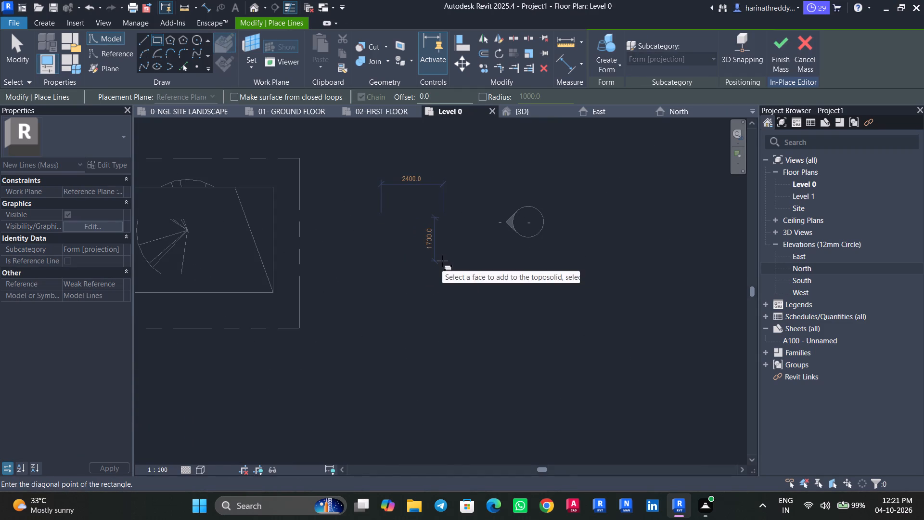
left_click(442, 261)
left_click(906, 433)
Sketch a second rectangle about 3100 mm deep beside the West elevation marker and create a solid form from it.
scroll(635, 382, "down", 5)
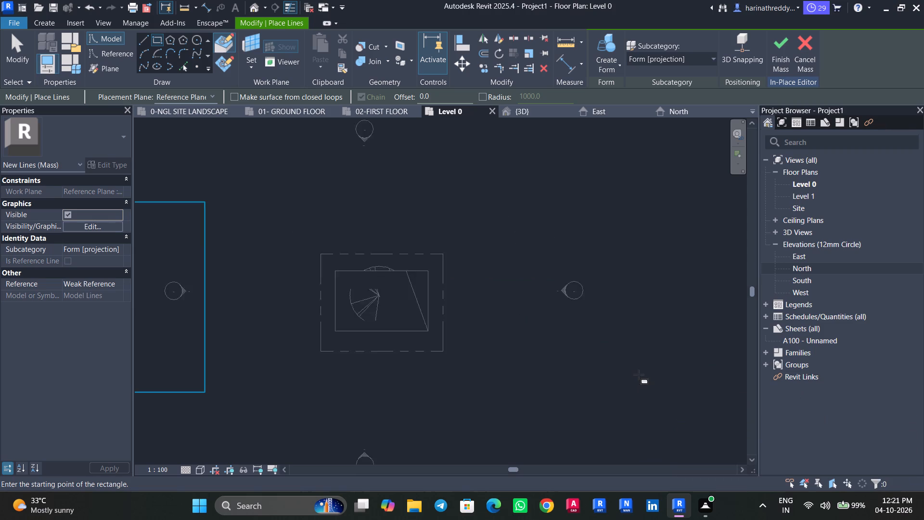
scroll(639, 375, "down", 3)
scroll(331, 302, "up", 1)
scroll(331, 302, "down", 1)
scroll(331, 302, "up", 1)
scroll(331, 302, "down", 1)
scroll(332, 301, "up", 1)
scroll(332, 301, "down", 1)
scroll(332, 301, "up", 2)
middle_click_drag(334, 301, 424, 272)
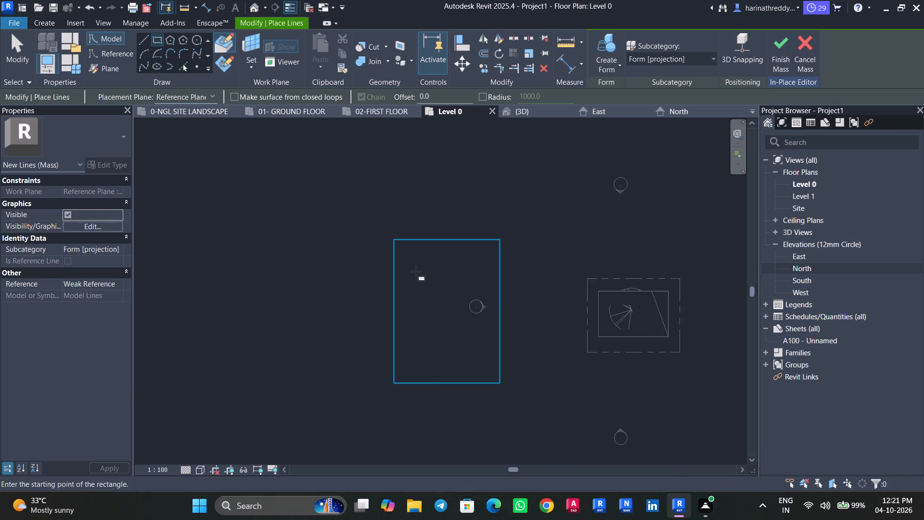
scroll(414, 272, "up", 3)
left_click(404, 256)
left_click(478, 309)
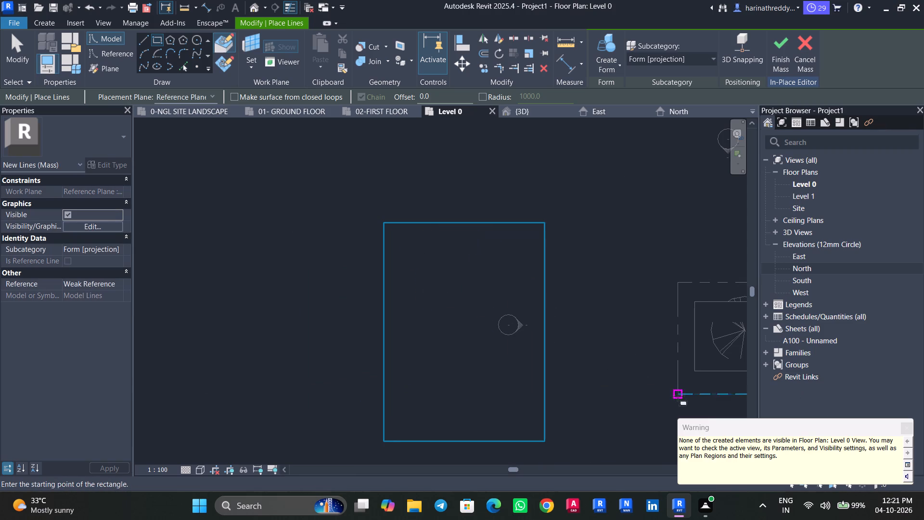
left_click(907, 428)
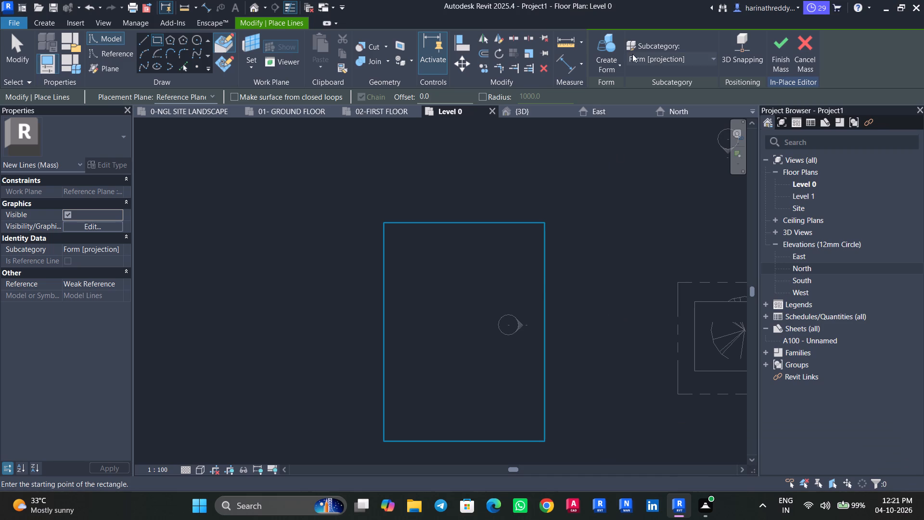
left_click(603, 53)
scroll(472, 247, "down", 1)
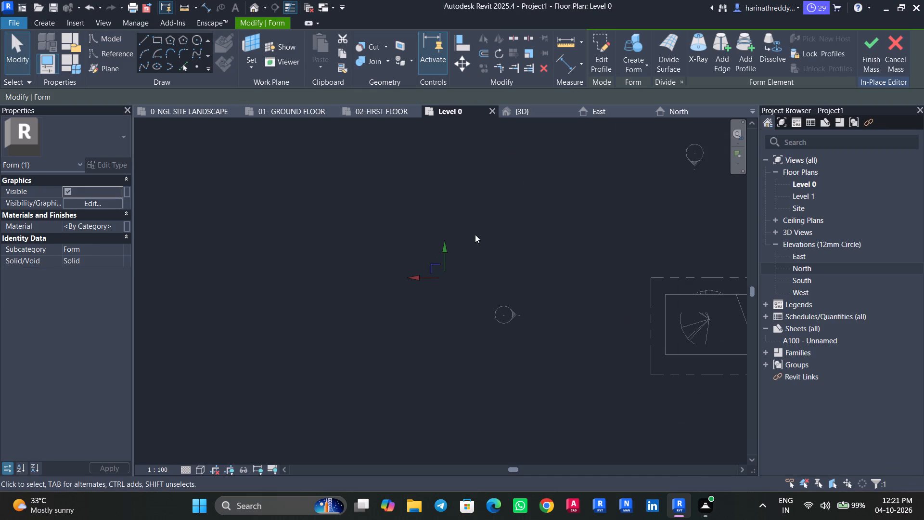
Show the new form in the 3D view, set the detail level to Fine and choose a visual style.
left_click(256, 8)
scroll(433, 303, "down", 2)
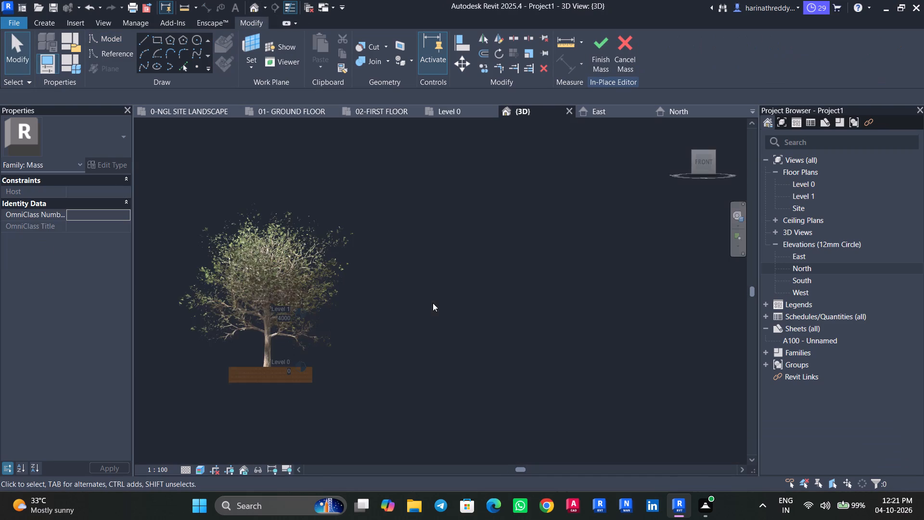
scroll(433, 303, "down", 2)
middle_click_drag(429, 307, 437, 342)
middle_click_drag(463, 302, 472, 382, "shift")
middle_click_drag(457, 369, 680, 369)
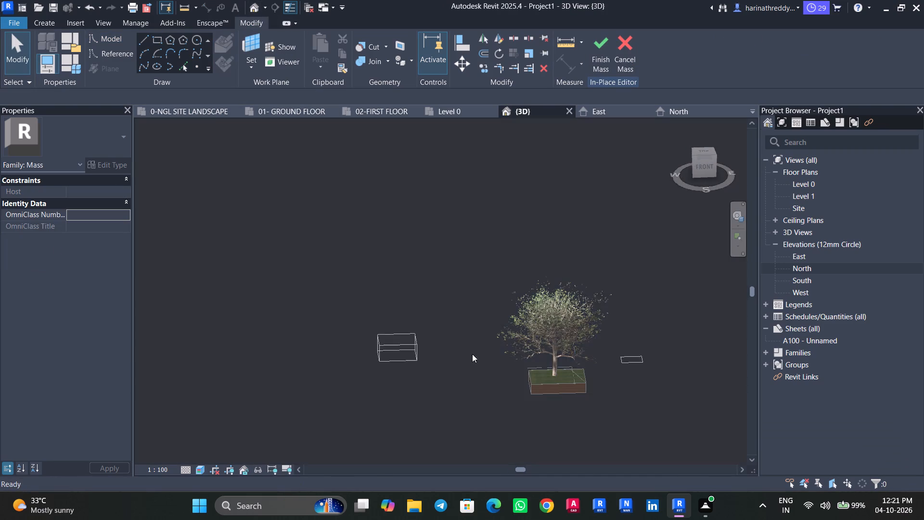
scroll(407, 349, "up", 10)
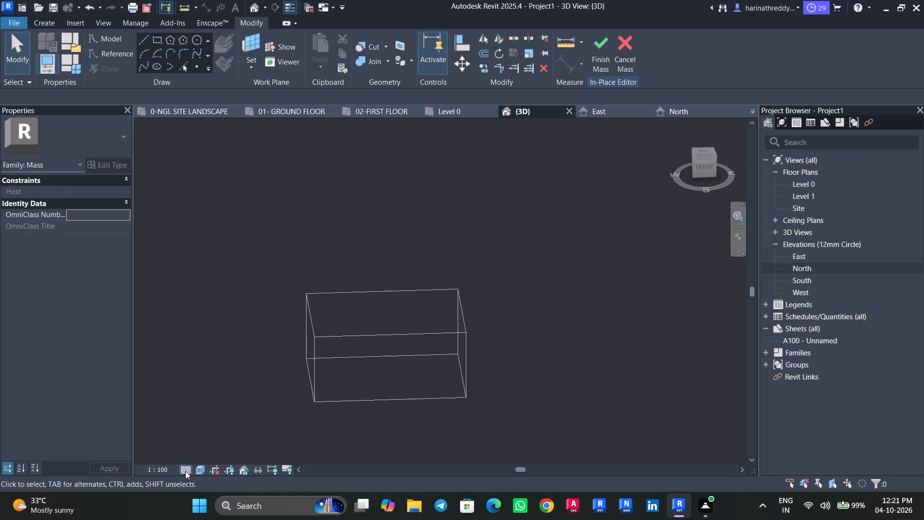
left_click(185, 471)
left_click(192, 459)
left_click(196, 466)
left_click(208, 454)
Pull the front face of the box form outward until the form is about 7710 mm long.
scroll(372, 383, "up", 6)
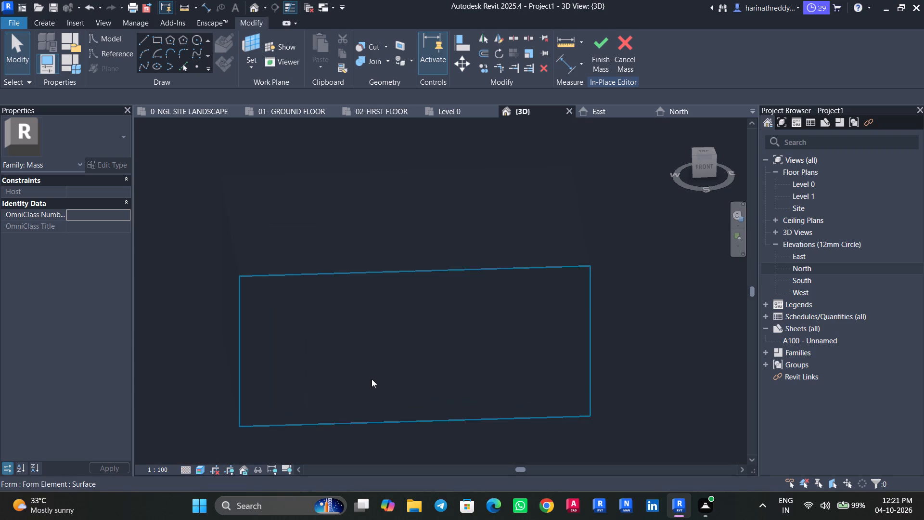
key("Escape")
key("Escape")
left_click(366, 284)
scroll(371, 281, "down", 4)
scroll(453, 367, "down", 4, "shift")
middle_click_drag(454, 367, 524, 352, "shift")
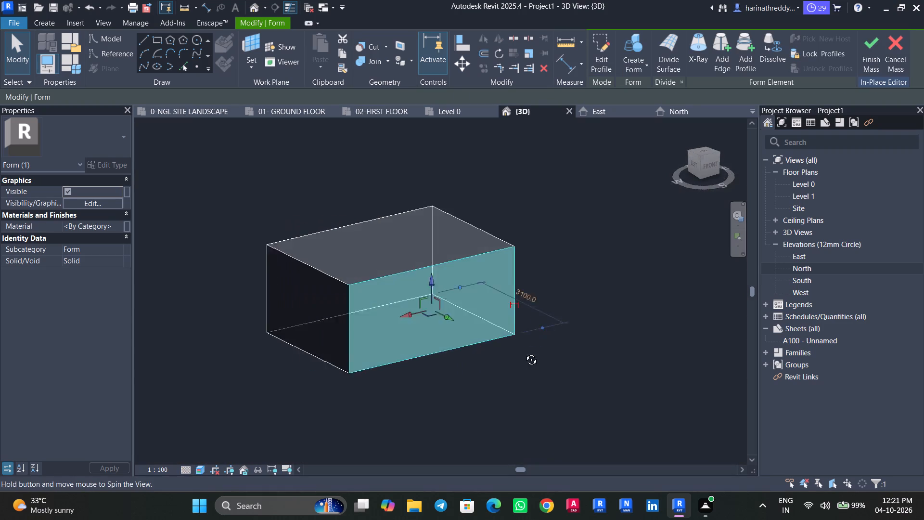
middle_click_drag(524, 352, 550, 349, "shift")
scroll(548, 349, "up", 1, "shift")
middle_click_drag(484, 351, 496, 366, "shift")
left_click_drag(439, 311, 324, 391)
left_click_drag(358, 388, 547, 333)
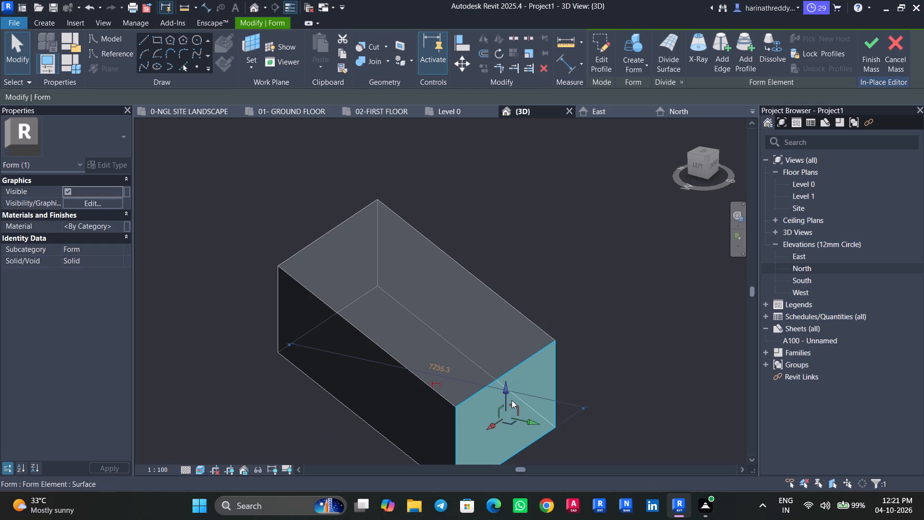
left_click_drag(500, 387, 467, 204)
left_click_drag(490, 243, 431, 327)
left_click_drag(452, 295, 463, 337)
middle_click_drag(469, 358, 516, 372, "shift")
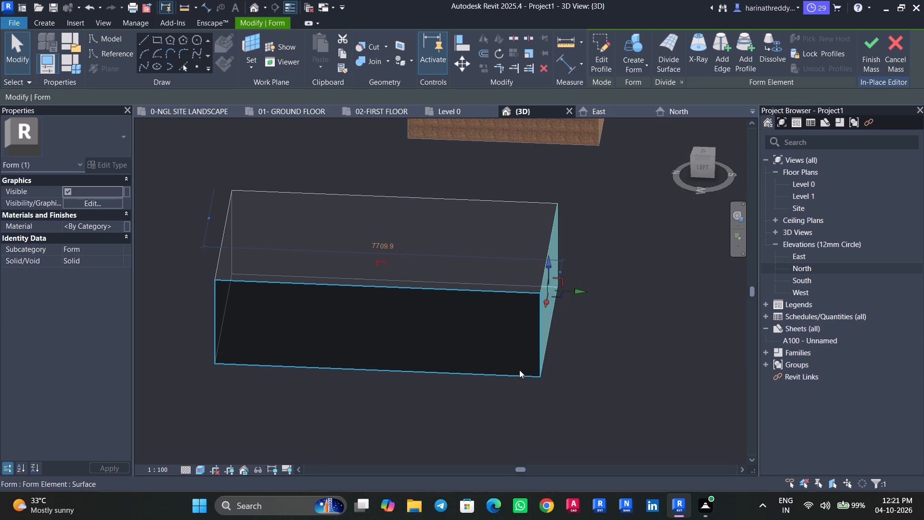
Create a 1000 mm deep void form from the selected end face so that it cuts the box.
left_click(642, 69)
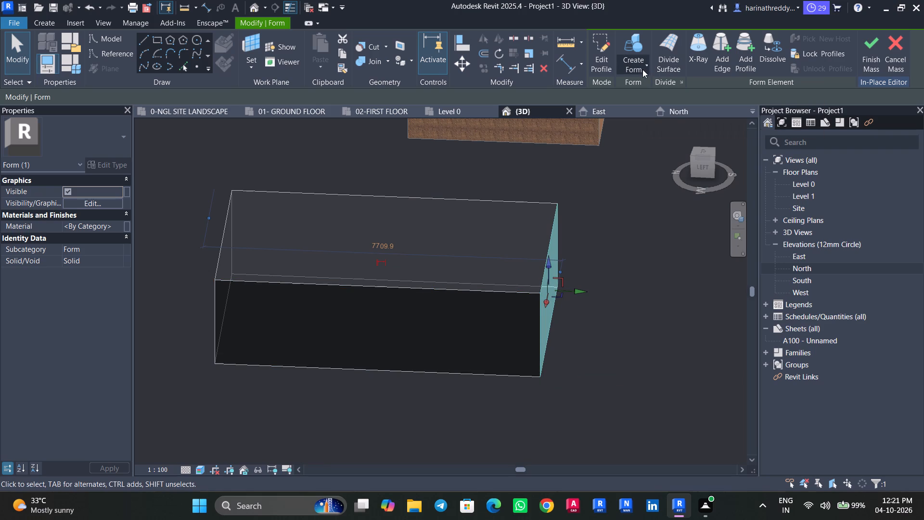
left_click(651, 109)
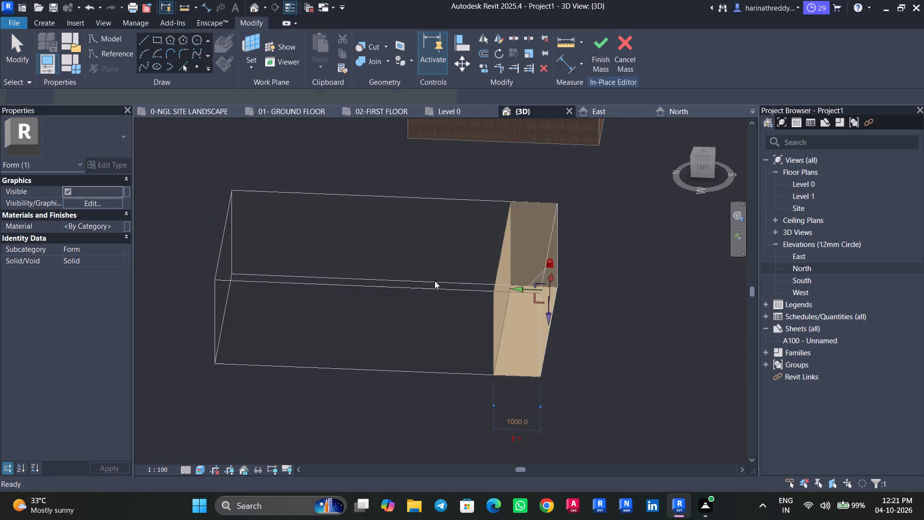
key("shift+Escape")
middle_click_drag(583, 314, 523, 327, "shift")
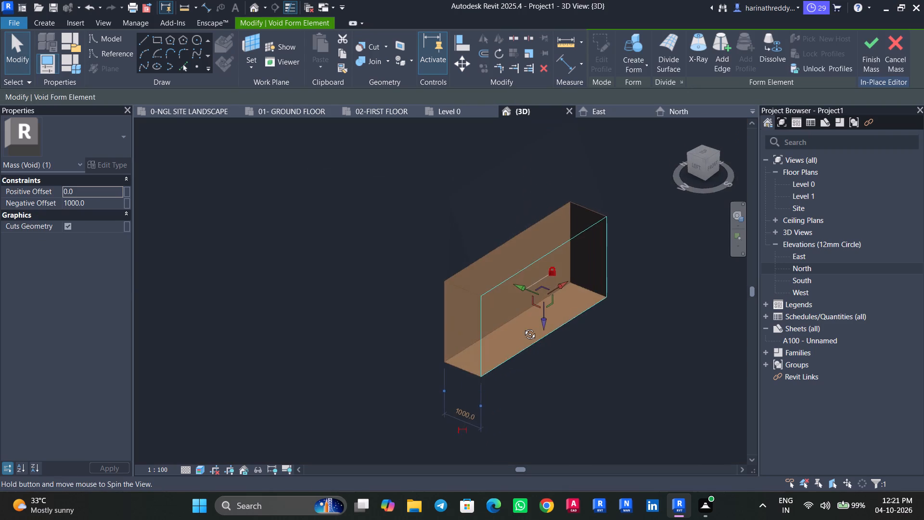
middle_click_drag(523, 327, 631, 311, "shift")
key("Escape")
Examine the cut end of the mass form and its long edge in 3D.
left_click(424, 312)
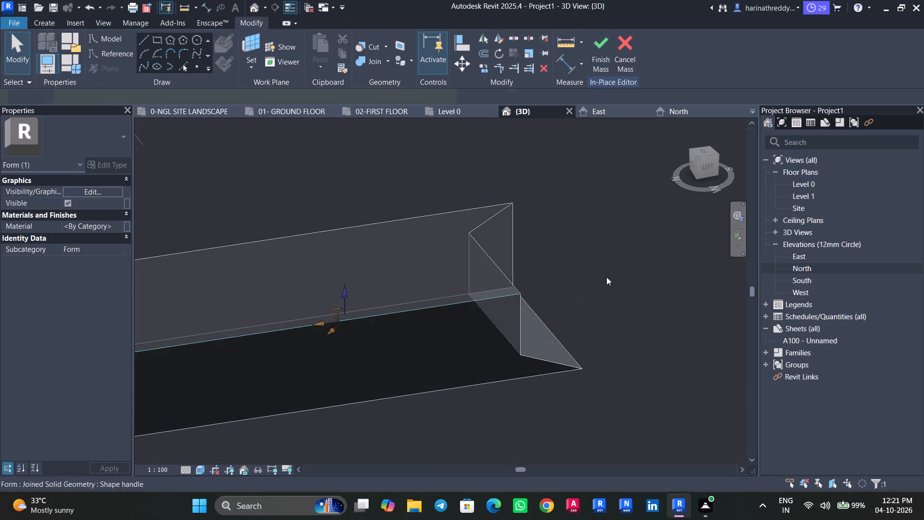
middle_click_drag(596, 283, 568, 279, "shift")
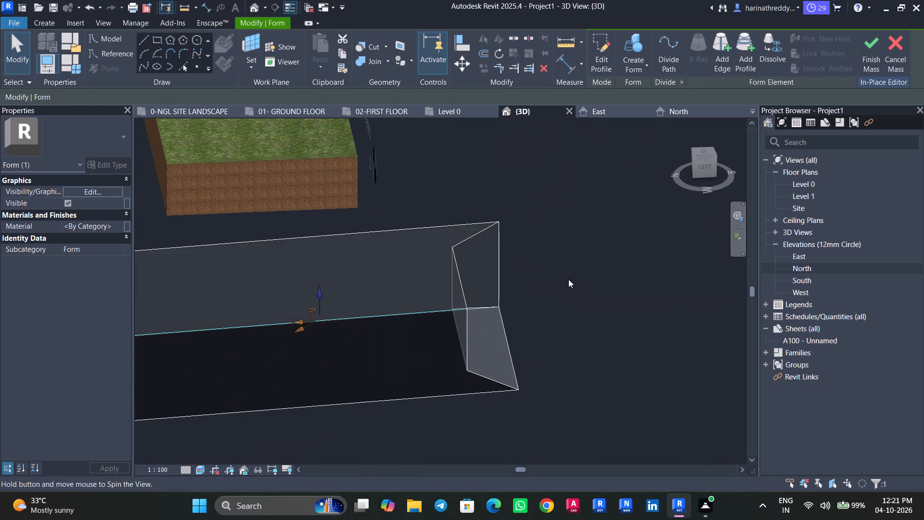
key("Escape")
key("Escape")
left_click(345, 317)
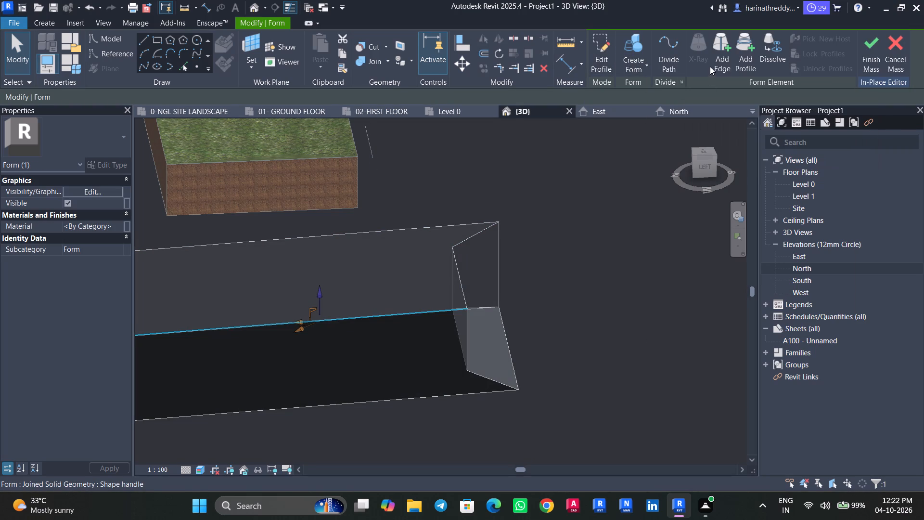
key("Escape")
key("Escape")
Finish the in-place mass and select the completed mass.
left_click(607, 57)
left_click(400, 316)
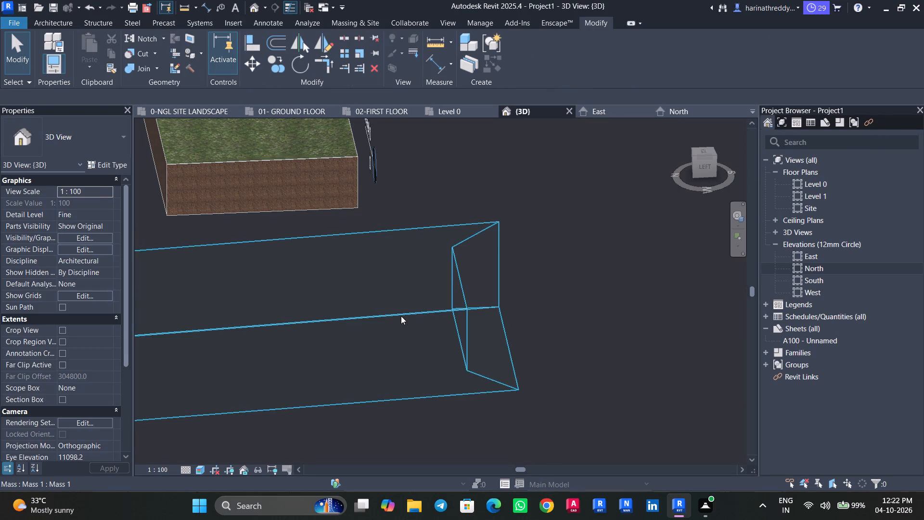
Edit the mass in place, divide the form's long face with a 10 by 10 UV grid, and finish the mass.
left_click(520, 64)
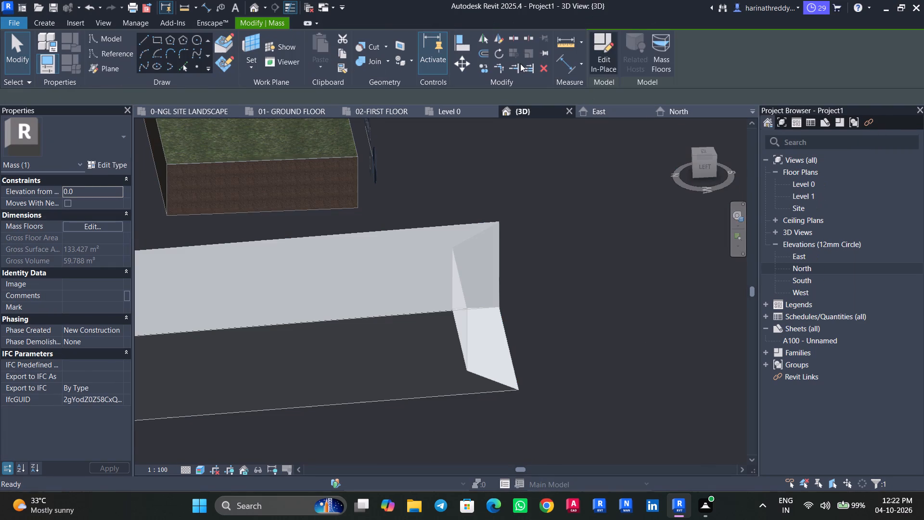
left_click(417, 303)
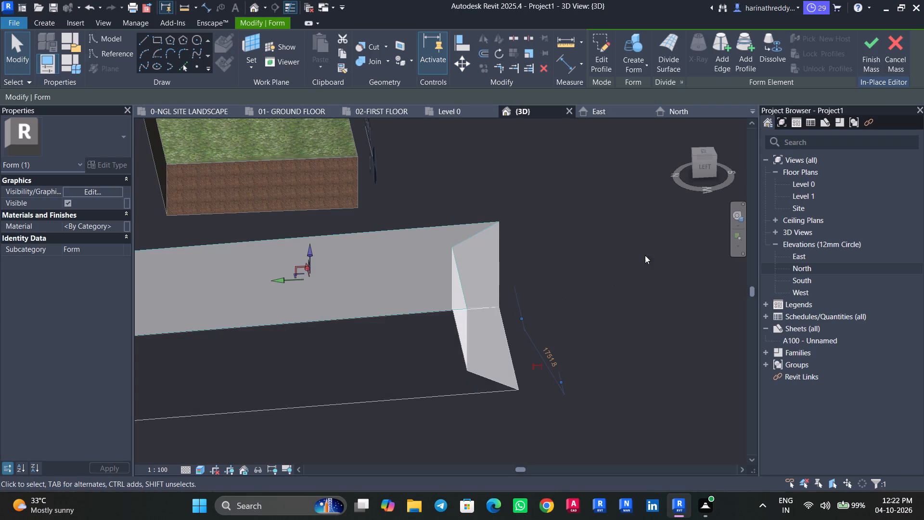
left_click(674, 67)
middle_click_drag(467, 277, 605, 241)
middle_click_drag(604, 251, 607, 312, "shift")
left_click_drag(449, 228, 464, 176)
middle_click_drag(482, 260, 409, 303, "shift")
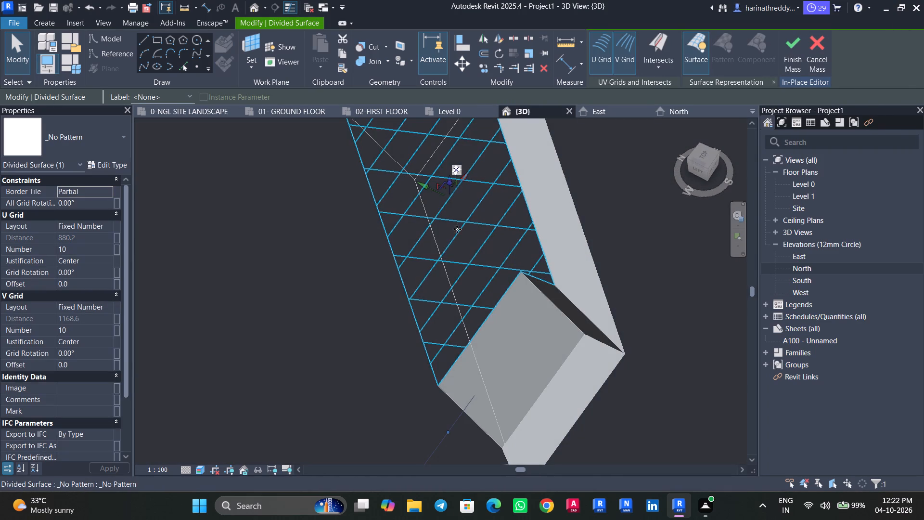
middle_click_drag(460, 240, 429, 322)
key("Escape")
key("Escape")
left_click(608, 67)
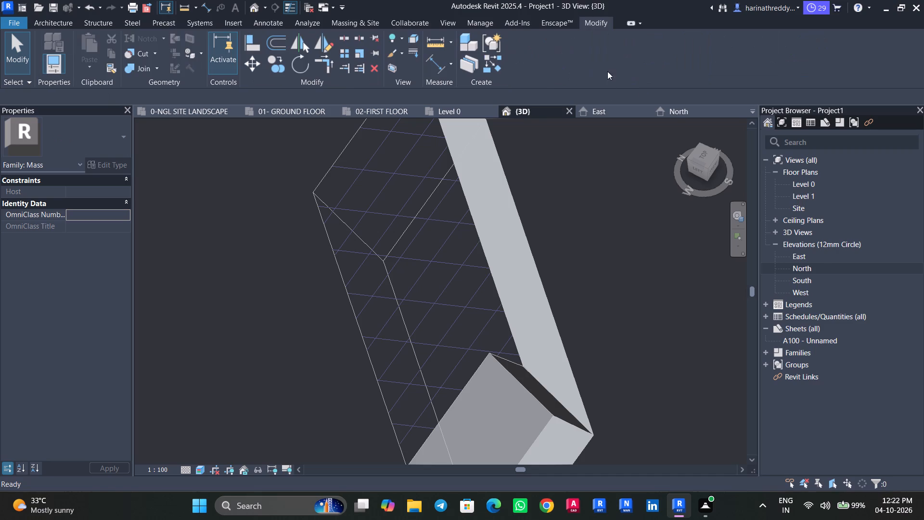
Reopen the mass in place to examine its divided surface and the form's editing options, and finish the mass.
left_click(460, 256)
left_click(529, 60)
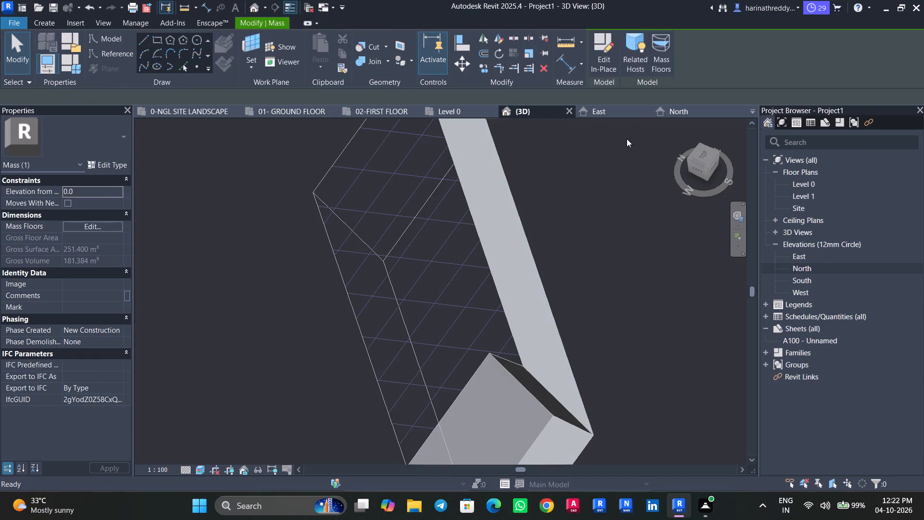
left_click(477, 234)
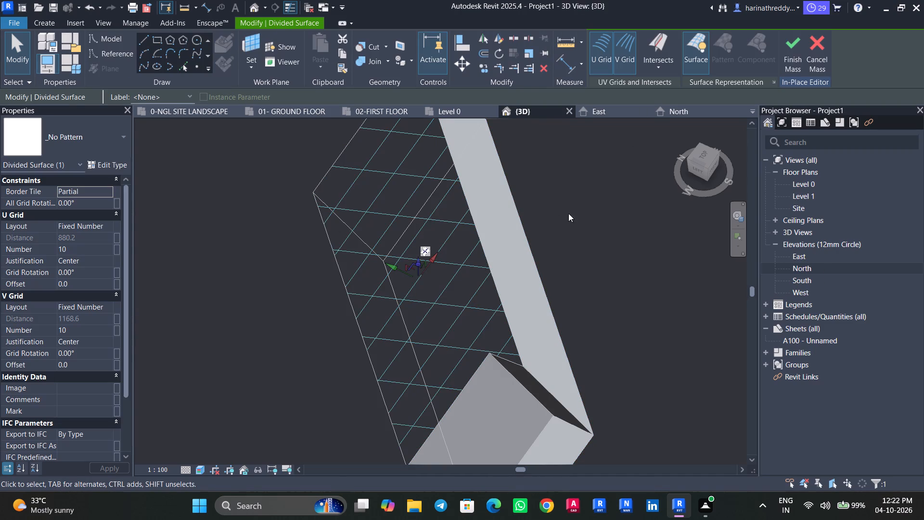
key("Escape")
left_click(517, 233)
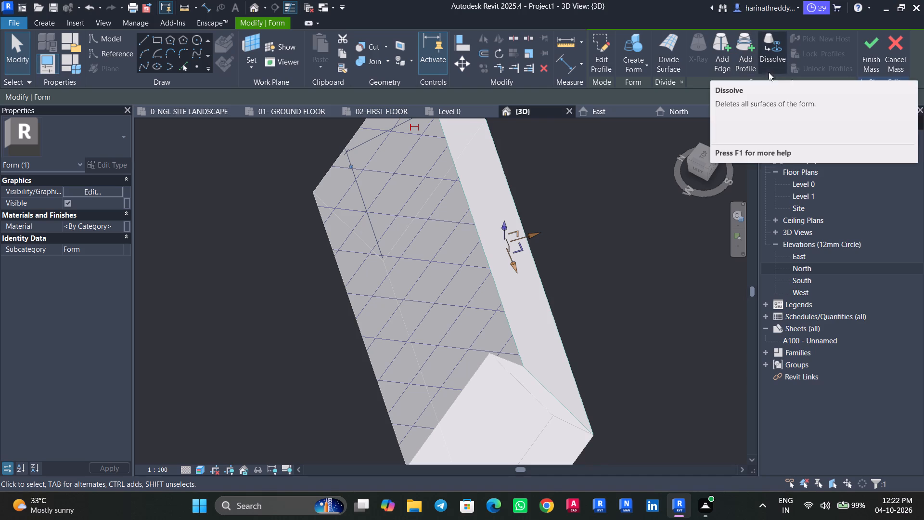
left_click(863, 64)
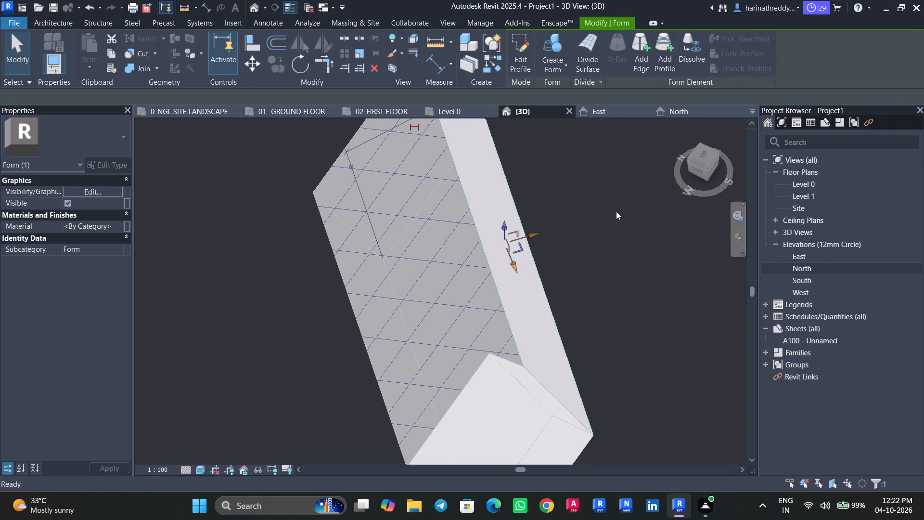
key("Escape")
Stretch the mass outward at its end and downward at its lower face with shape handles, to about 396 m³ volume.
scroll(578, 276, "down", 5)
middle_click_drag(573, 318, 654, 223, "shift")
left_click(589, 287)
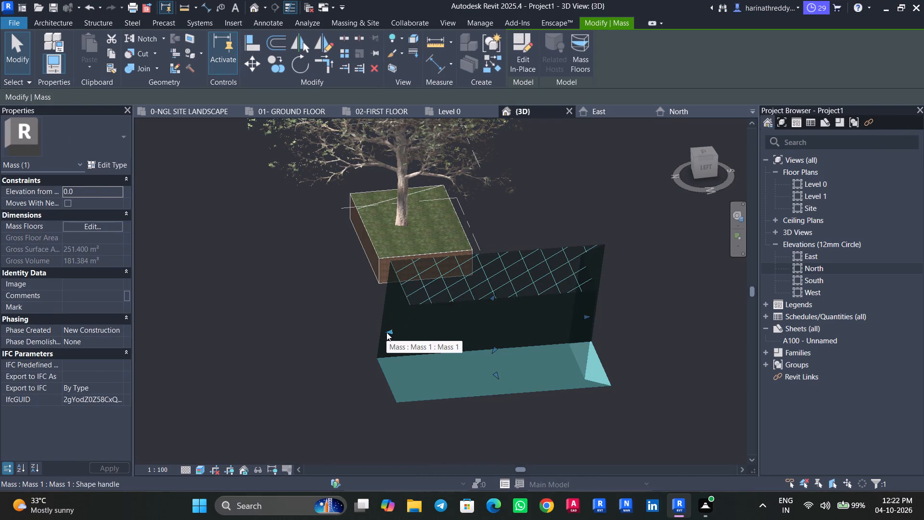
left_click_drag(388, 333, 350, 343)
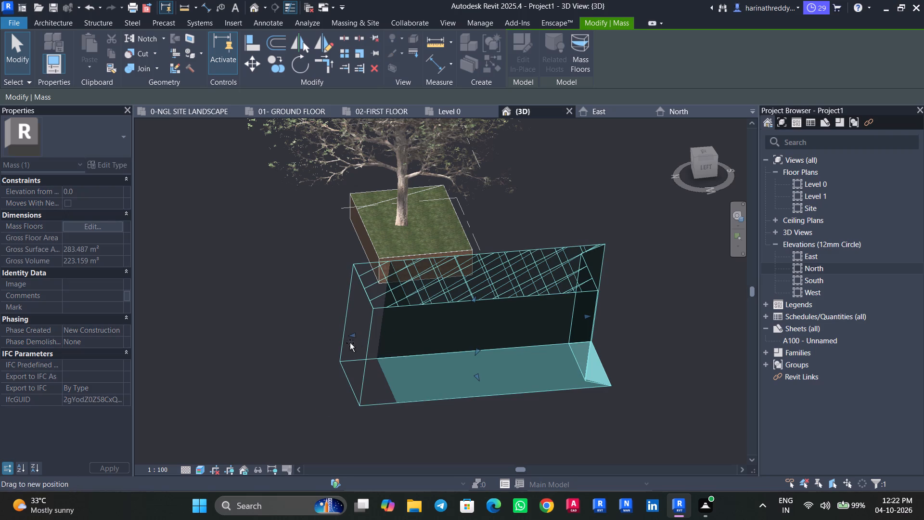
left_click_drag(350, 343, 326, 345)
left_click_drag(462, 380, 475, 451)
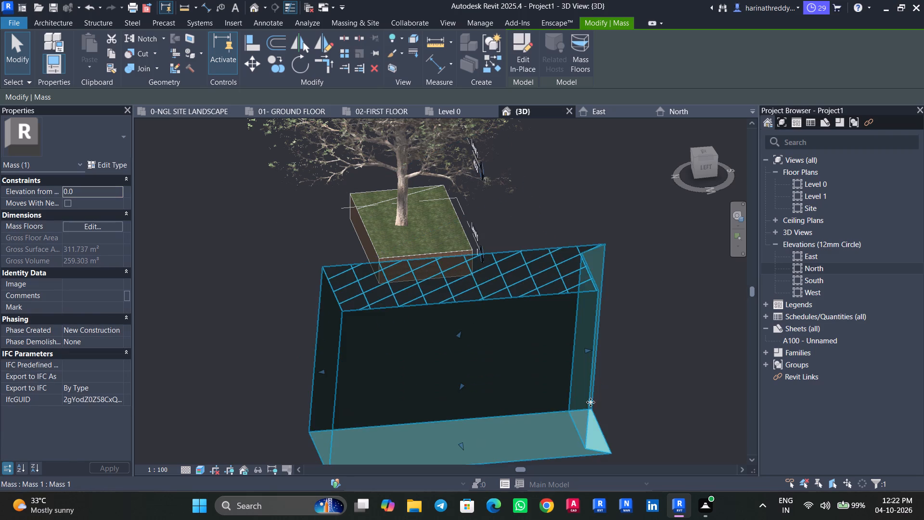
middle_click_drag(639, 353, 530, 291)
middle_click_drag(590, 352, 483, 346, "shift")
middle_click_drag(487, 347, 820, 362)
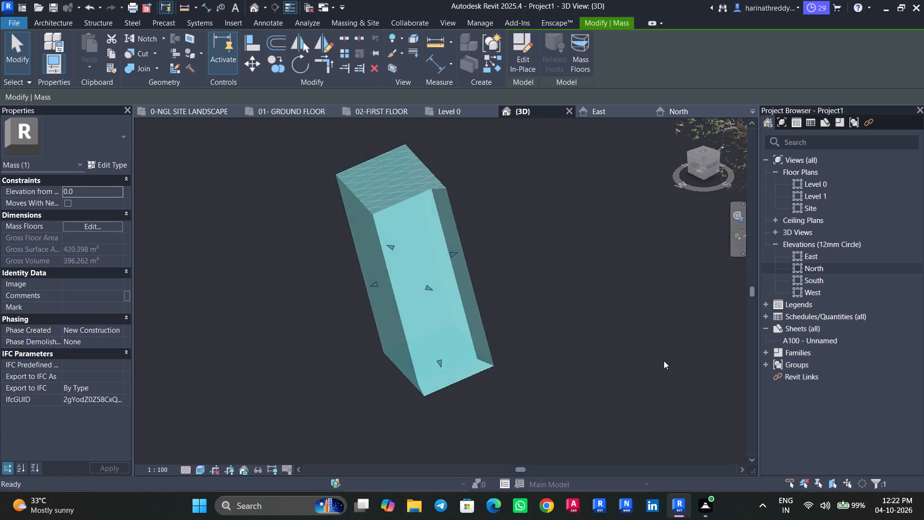
Delete the whole practice mass from the 3D view.
scroll(653, 358, "down", 2)
key("Escape")
left_click_drag(598, 417, 390, 205)
key("Delete")
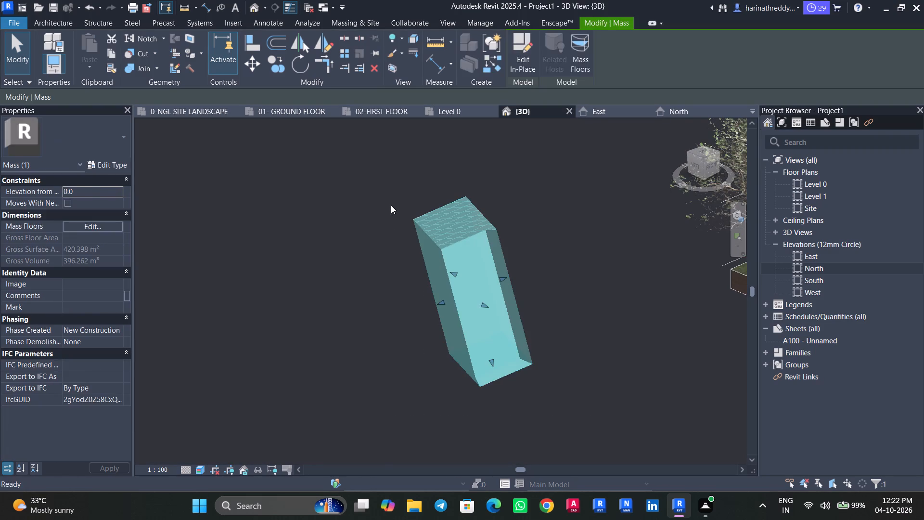
scroll(482, 218, "down", 5)
Switch to the Level 0 floor plan view.
left_click(460, 110)
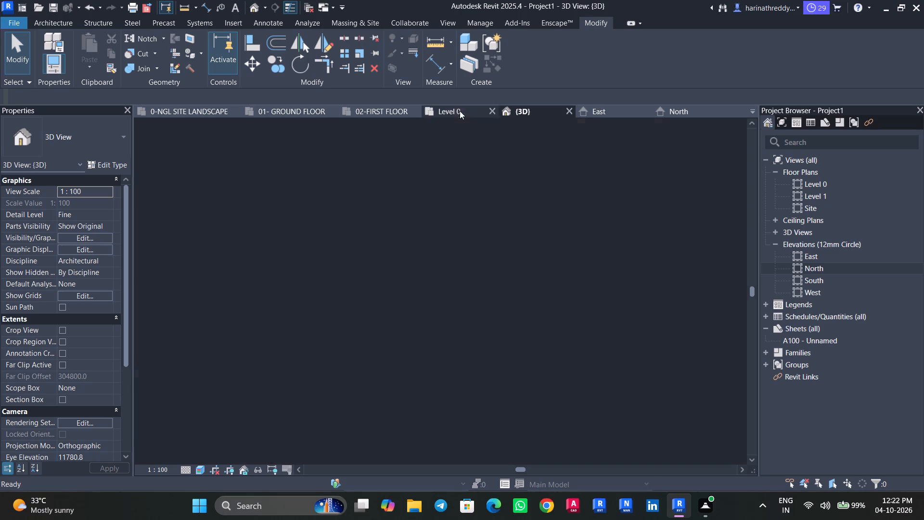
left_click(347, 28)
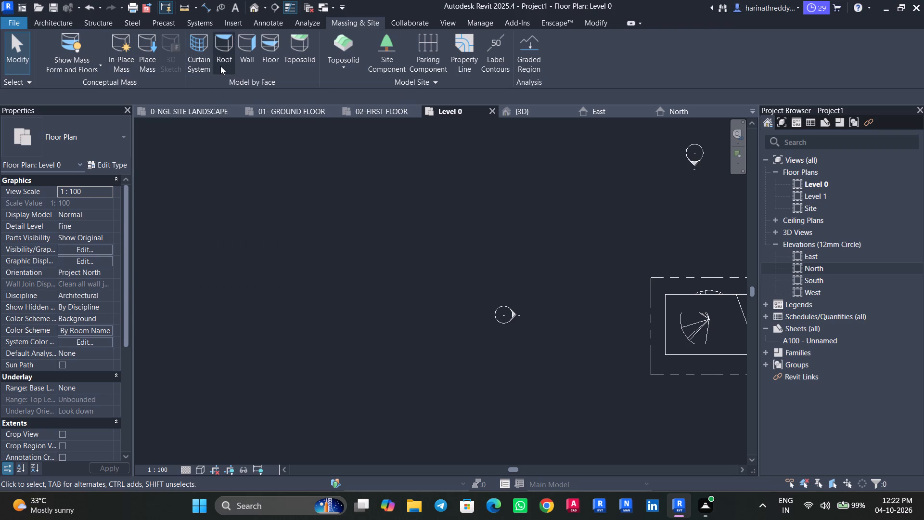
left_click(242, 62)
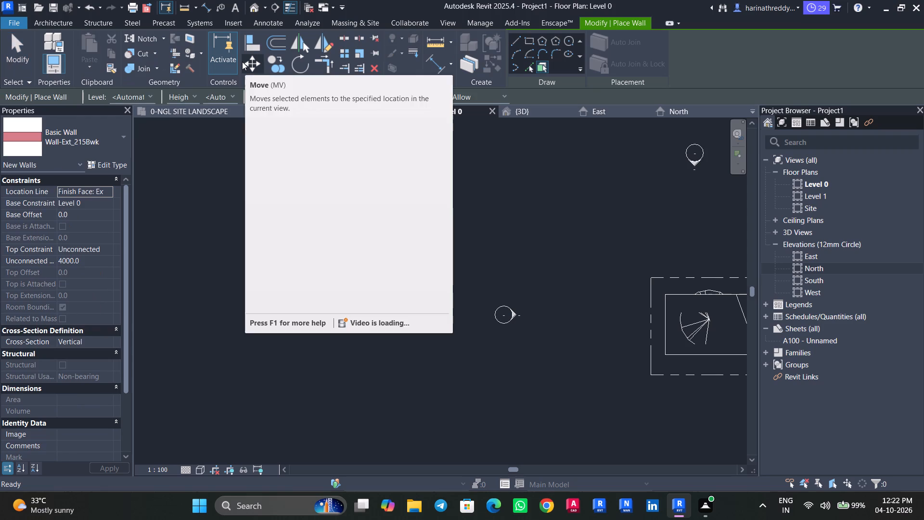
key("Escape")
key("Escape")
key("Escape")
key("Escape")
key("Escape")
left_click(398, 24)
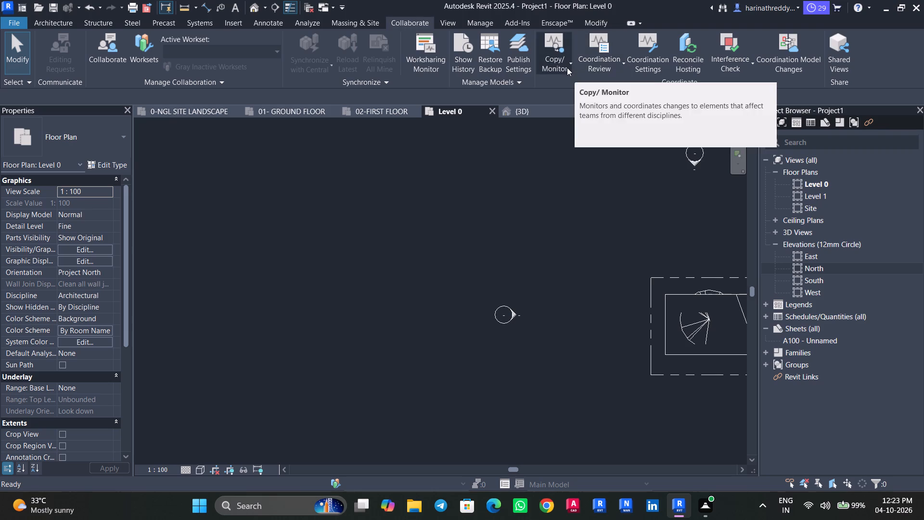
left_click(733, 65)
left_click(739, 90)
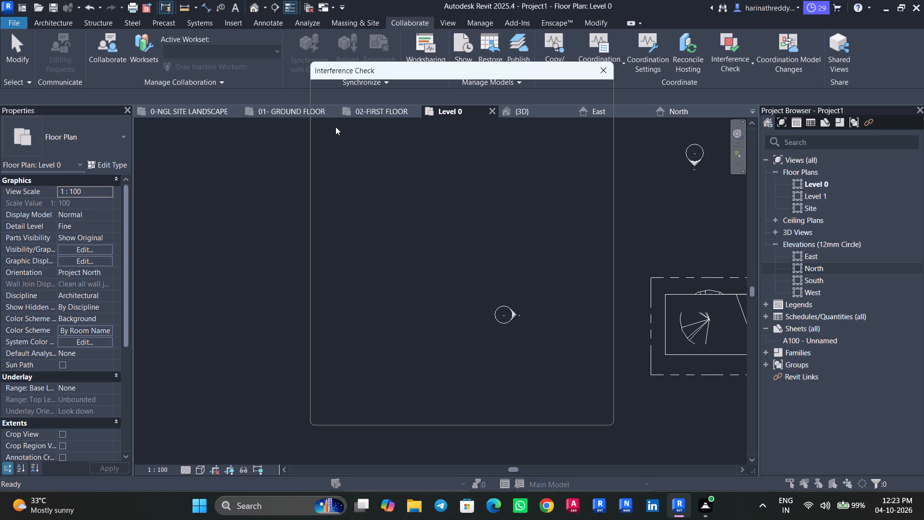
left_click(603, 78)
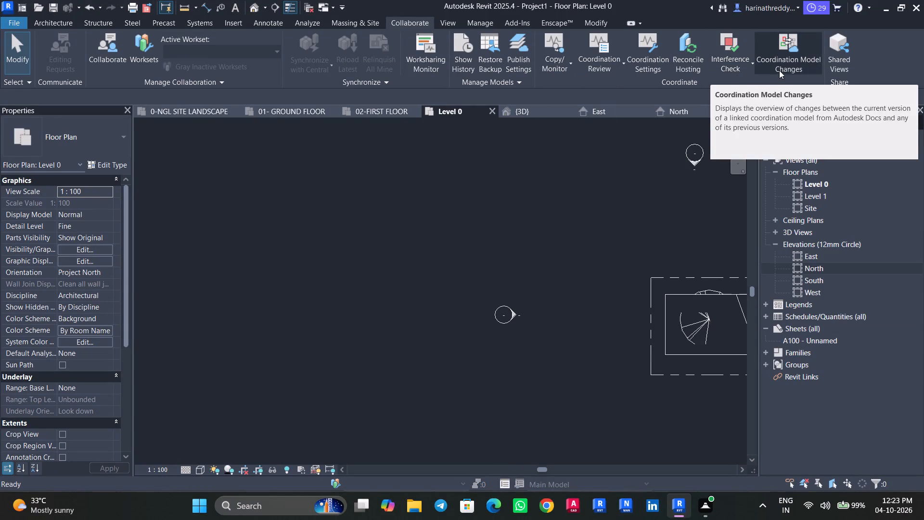
Review the model categories in the Visibility/Graphic Overrides of the Level 0 floor plan without changing them.
left_click(445, 24)
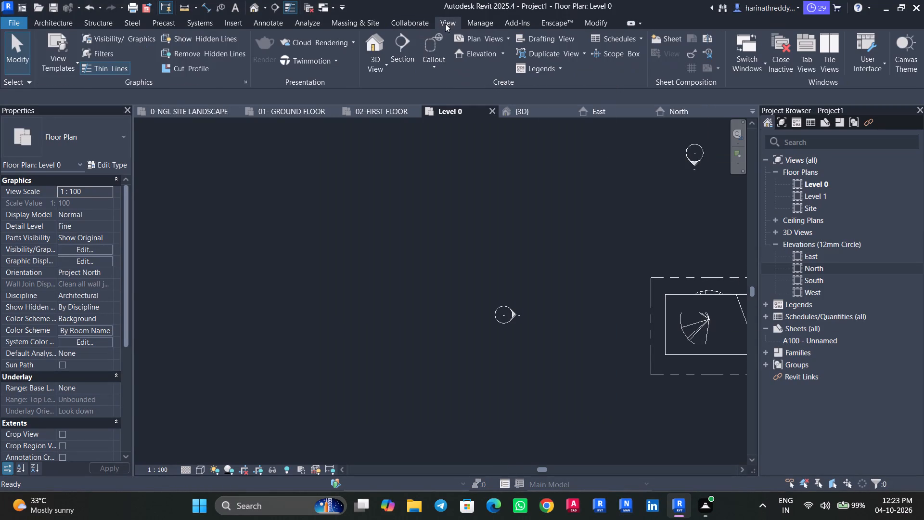
left_click(124, 43)
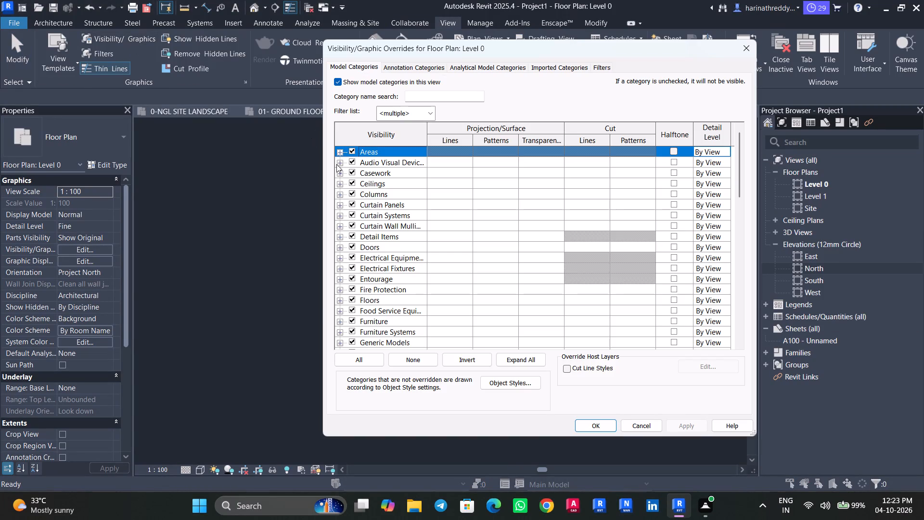
scroll(387, 201, "down", 11)
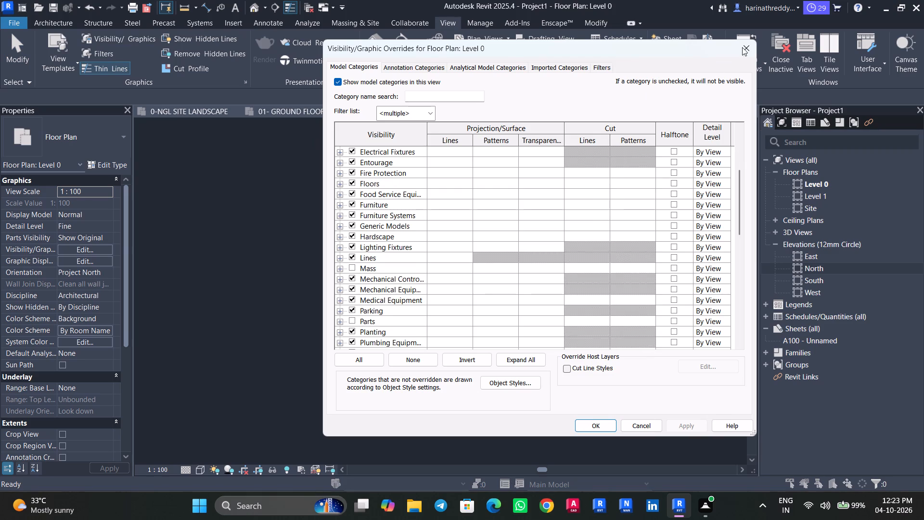
left_click(744, 47)
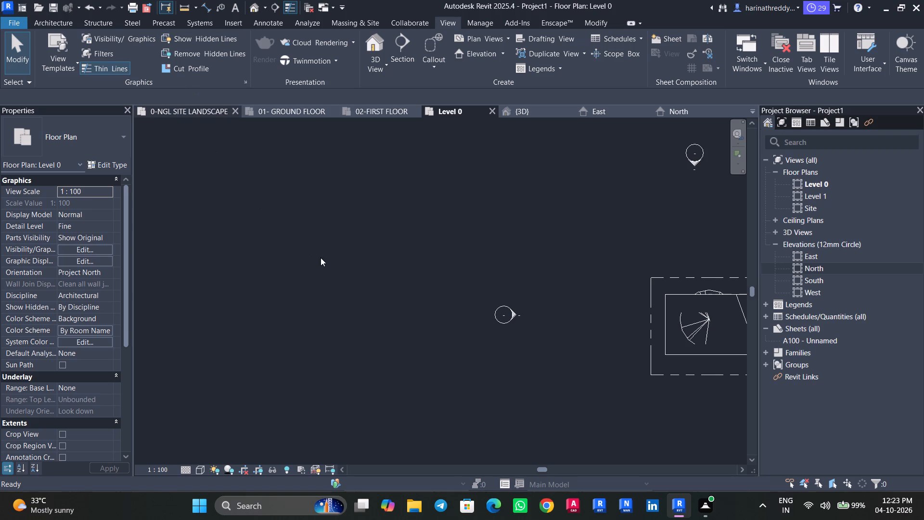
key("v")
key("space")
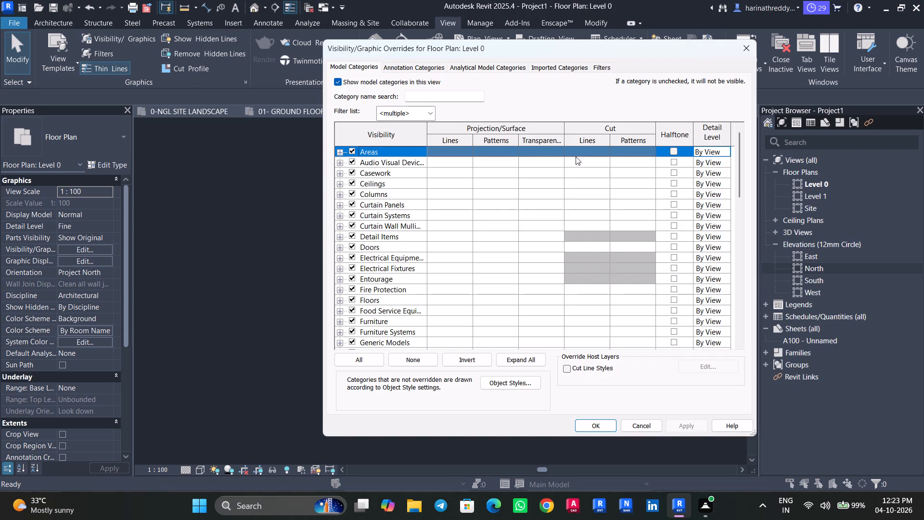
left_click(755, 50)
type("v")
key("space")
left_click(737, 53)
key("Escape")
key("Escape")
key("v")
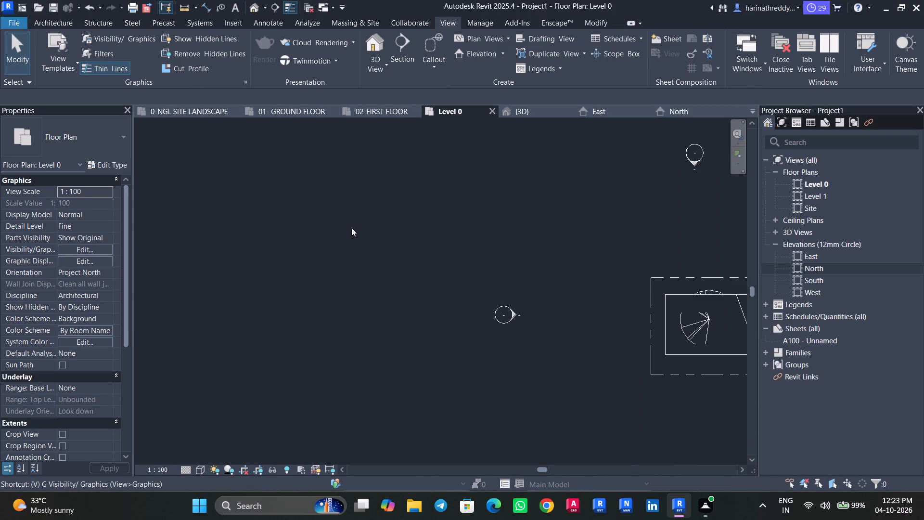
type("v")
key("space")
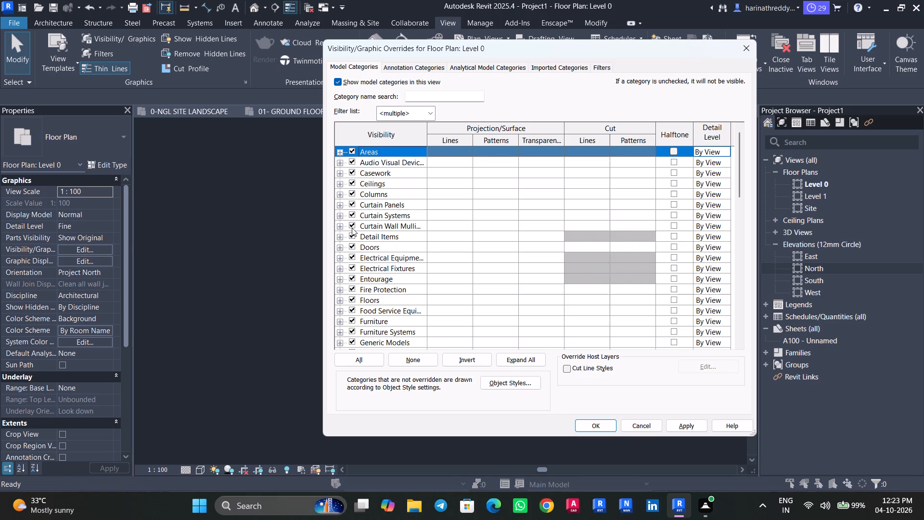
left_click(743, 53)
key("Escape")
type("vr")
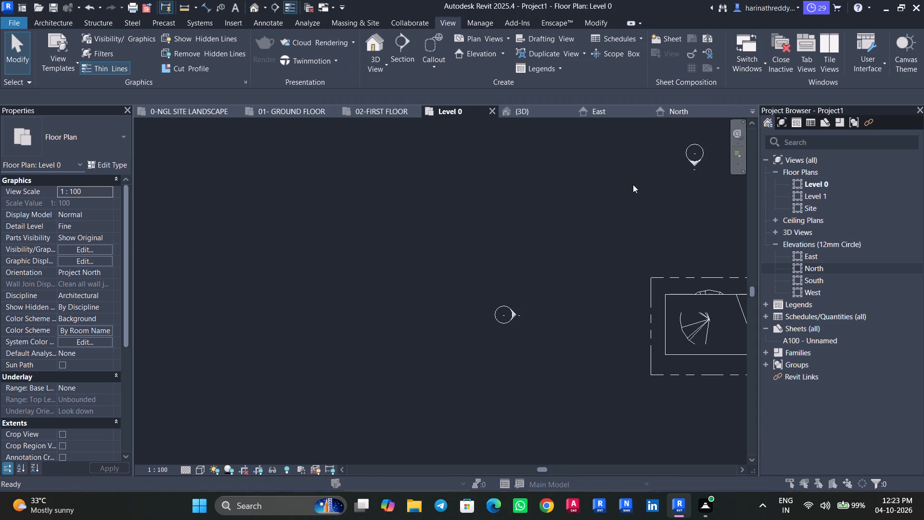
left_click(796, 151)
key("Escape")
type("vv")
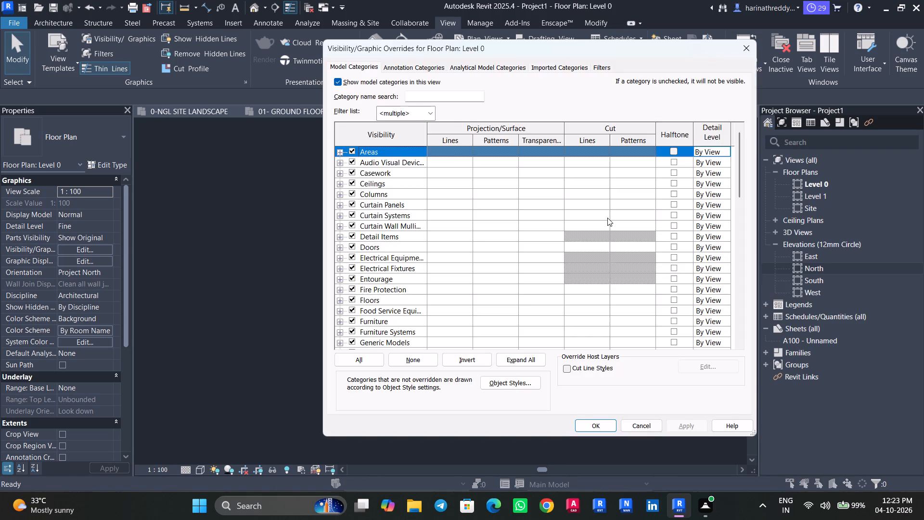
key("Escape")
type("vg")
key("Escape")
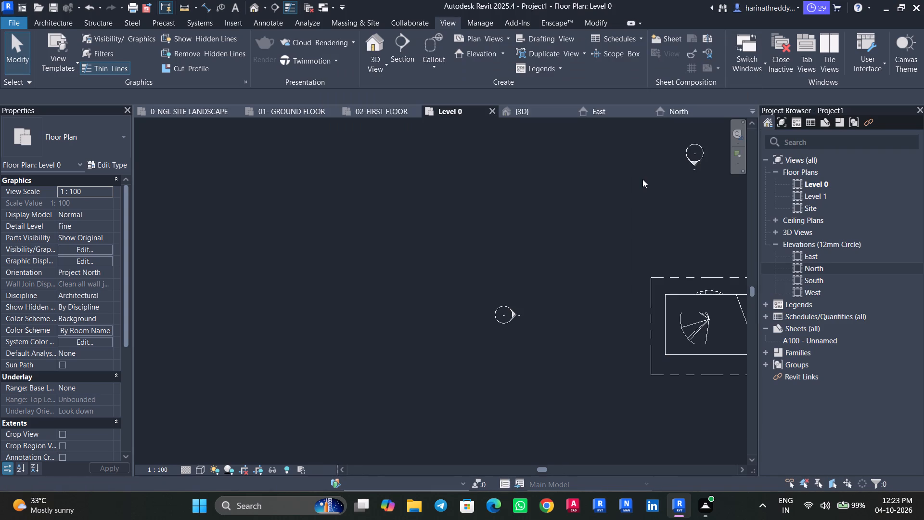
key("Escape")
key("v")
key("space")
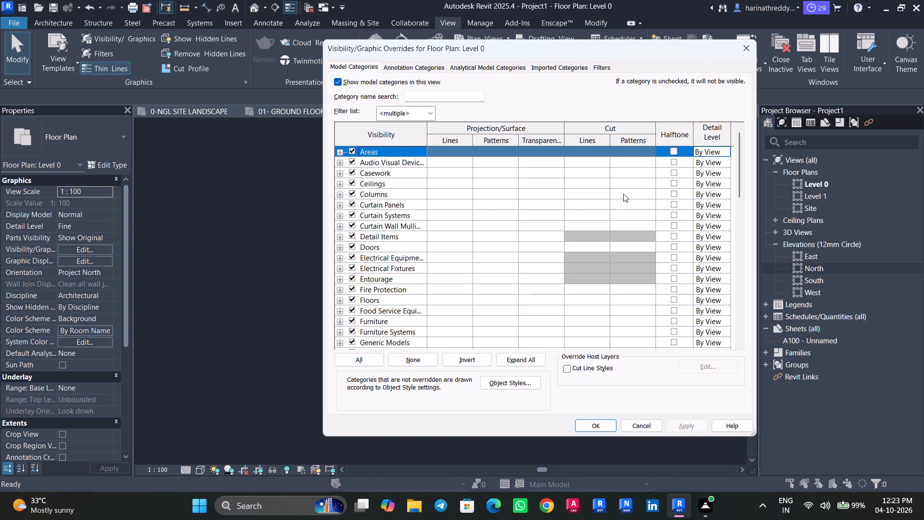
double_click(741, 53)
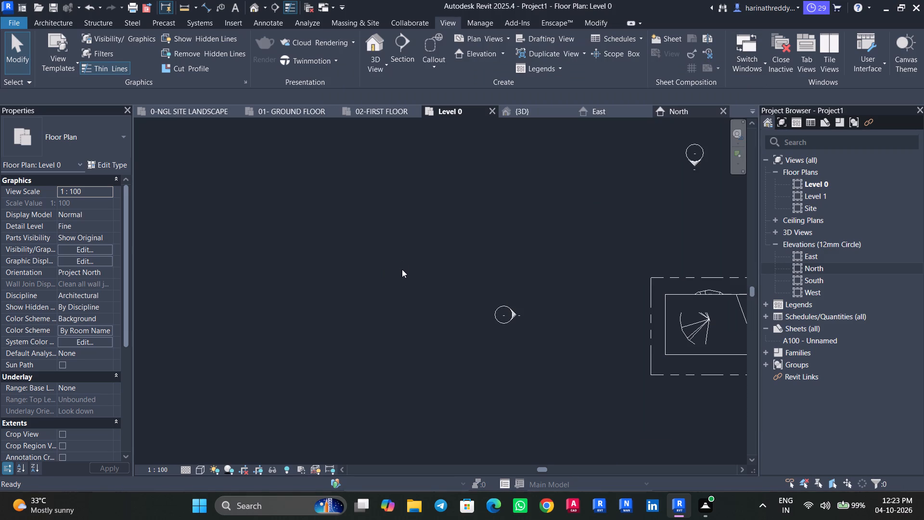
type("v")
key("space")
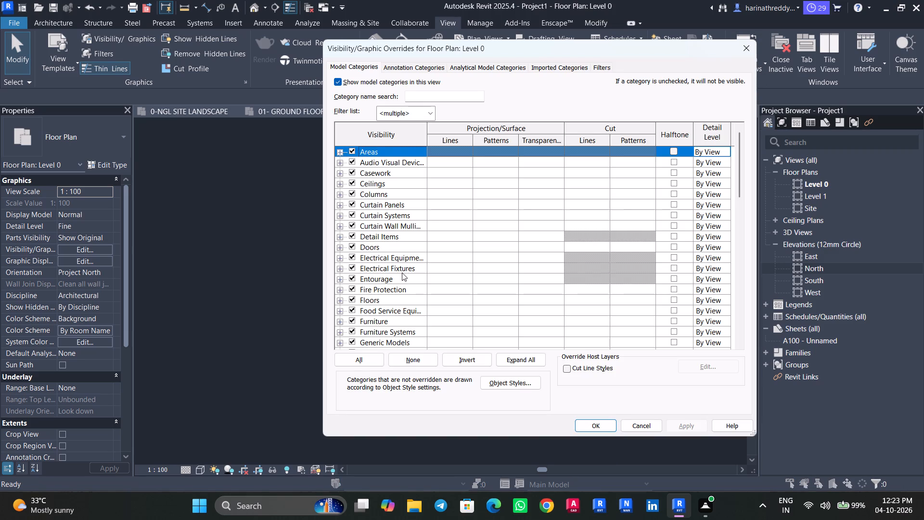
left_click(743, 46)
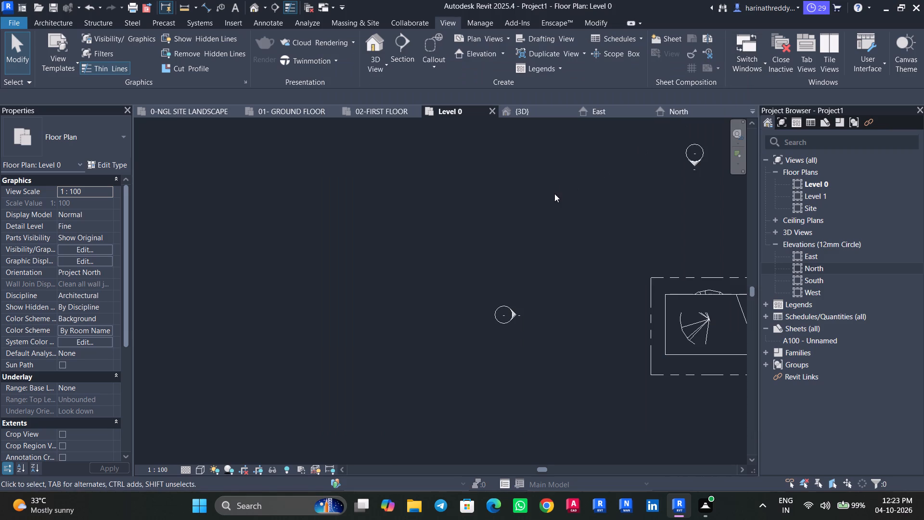
Review the Visibility/Graphic Overrides of the Level 0 floor plan again without changing any category.
type("v")
key("space")
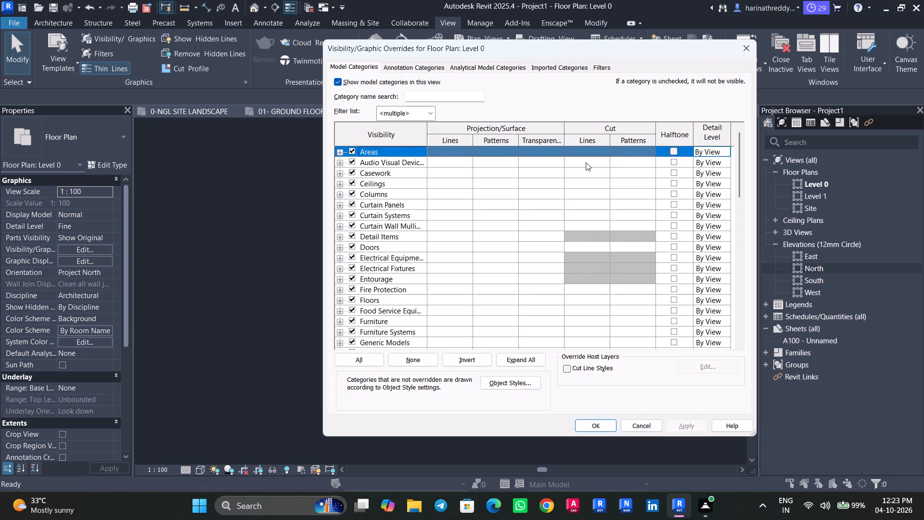
left_click(744, 52)
key("Escape")
key("Escape")
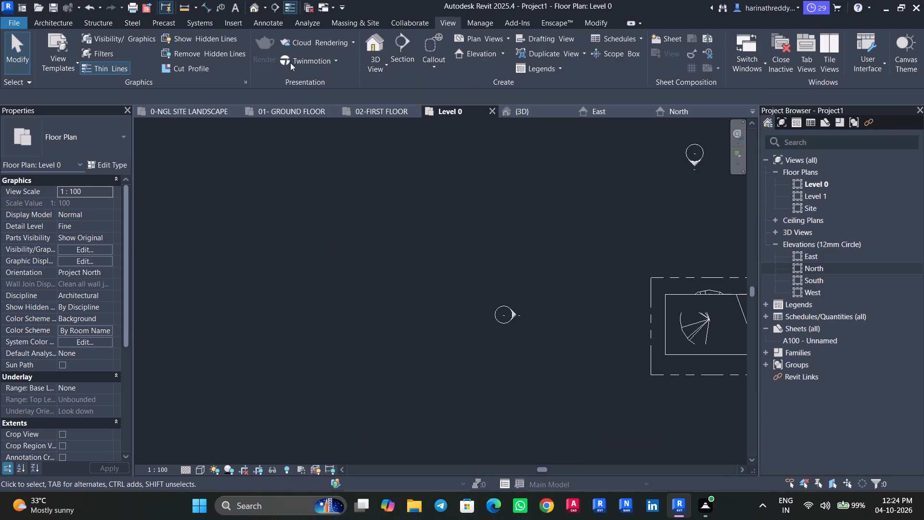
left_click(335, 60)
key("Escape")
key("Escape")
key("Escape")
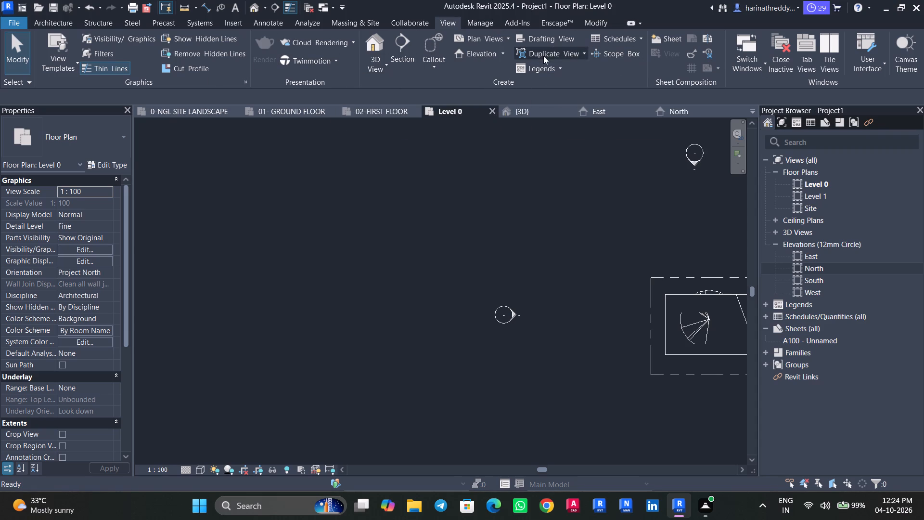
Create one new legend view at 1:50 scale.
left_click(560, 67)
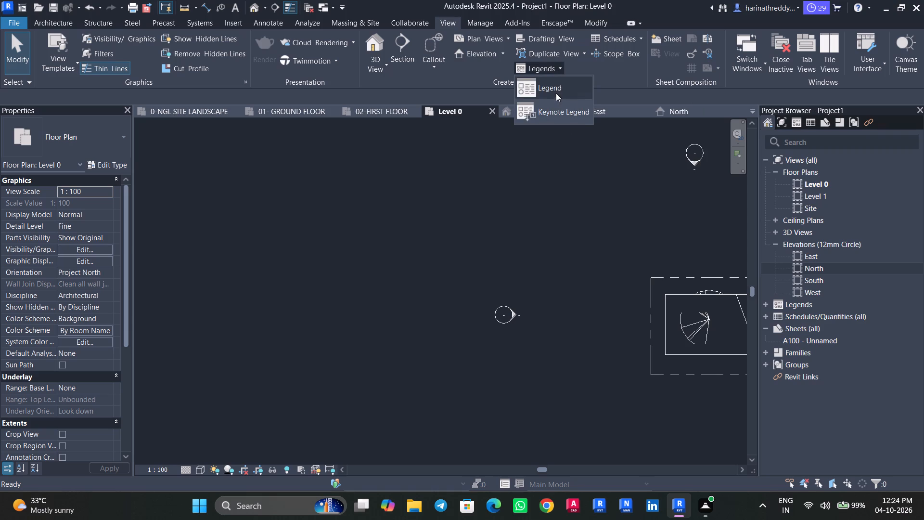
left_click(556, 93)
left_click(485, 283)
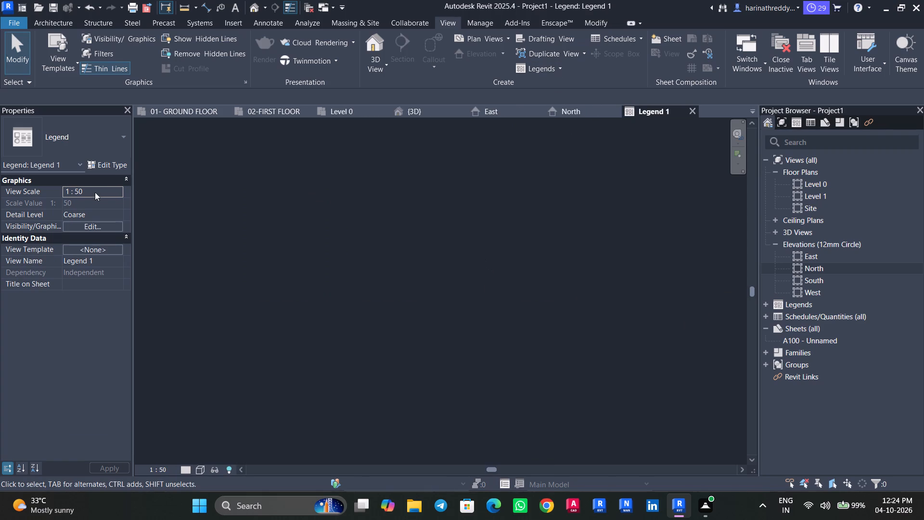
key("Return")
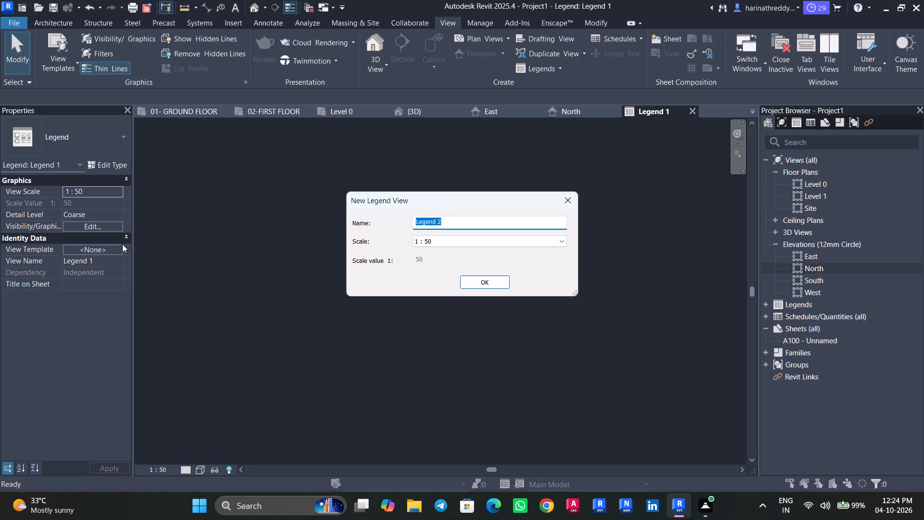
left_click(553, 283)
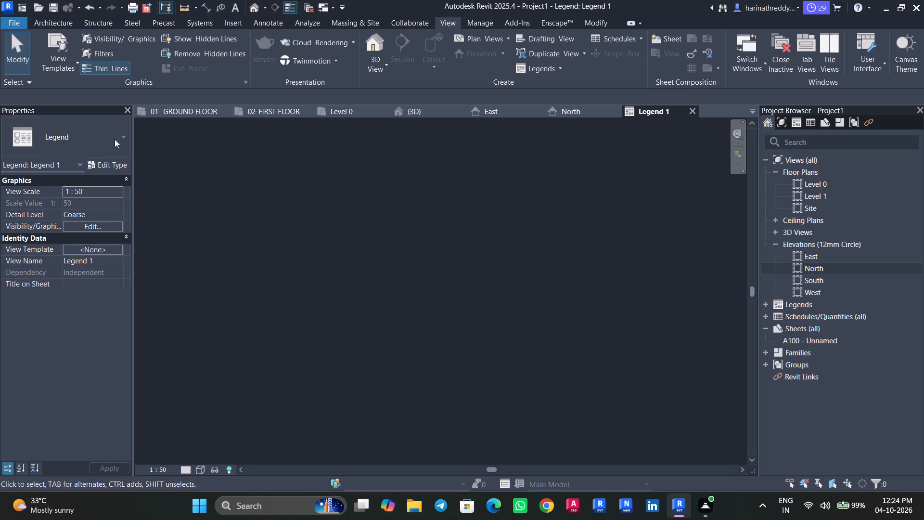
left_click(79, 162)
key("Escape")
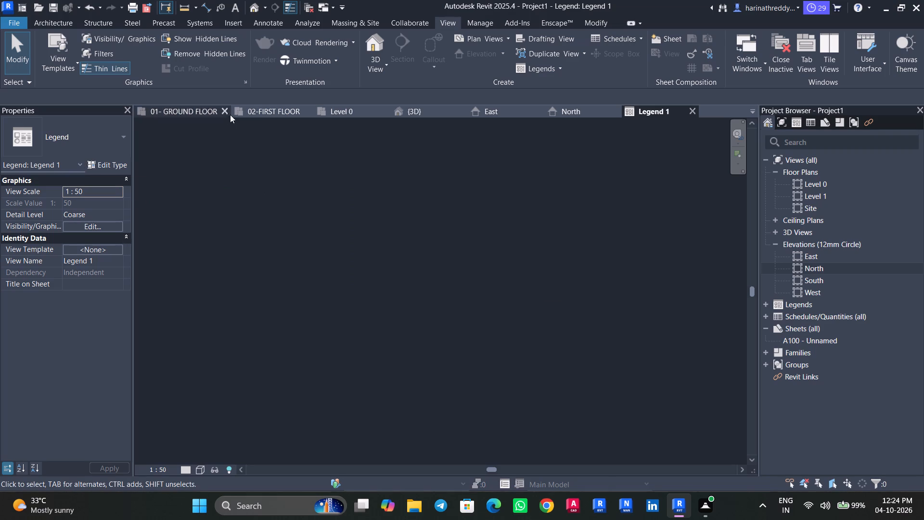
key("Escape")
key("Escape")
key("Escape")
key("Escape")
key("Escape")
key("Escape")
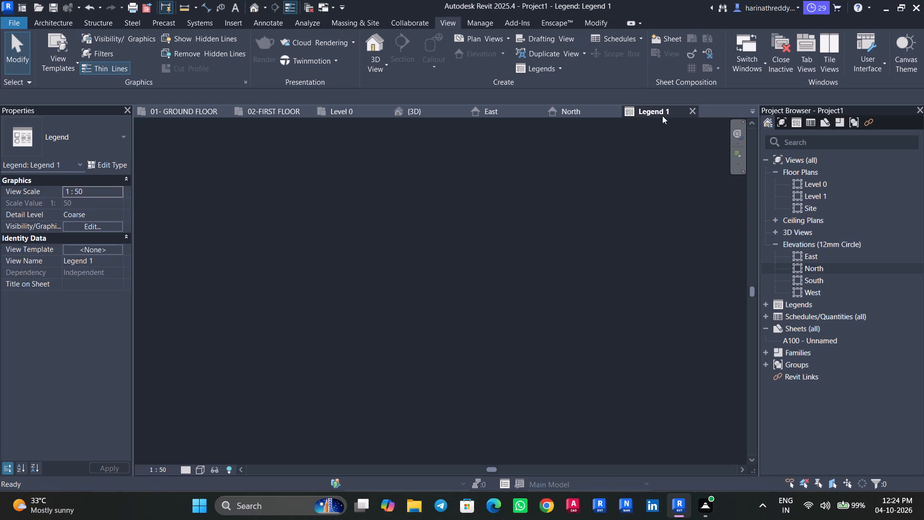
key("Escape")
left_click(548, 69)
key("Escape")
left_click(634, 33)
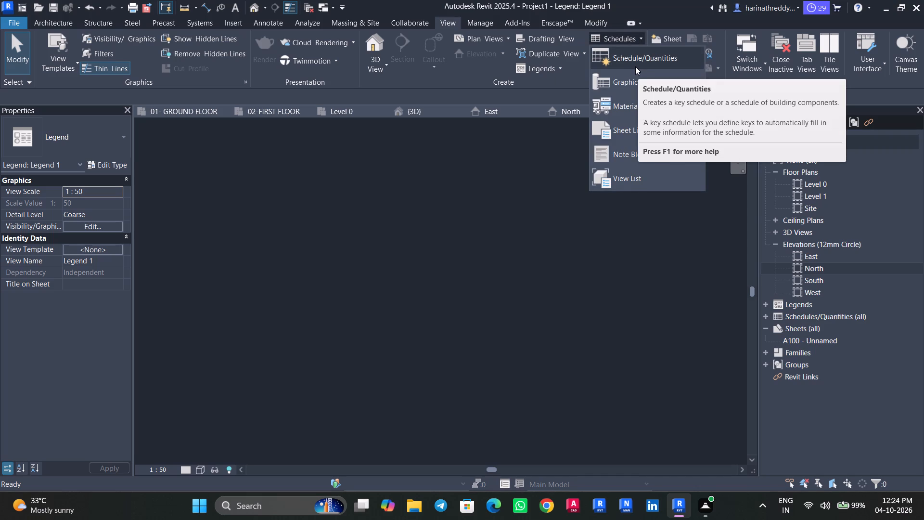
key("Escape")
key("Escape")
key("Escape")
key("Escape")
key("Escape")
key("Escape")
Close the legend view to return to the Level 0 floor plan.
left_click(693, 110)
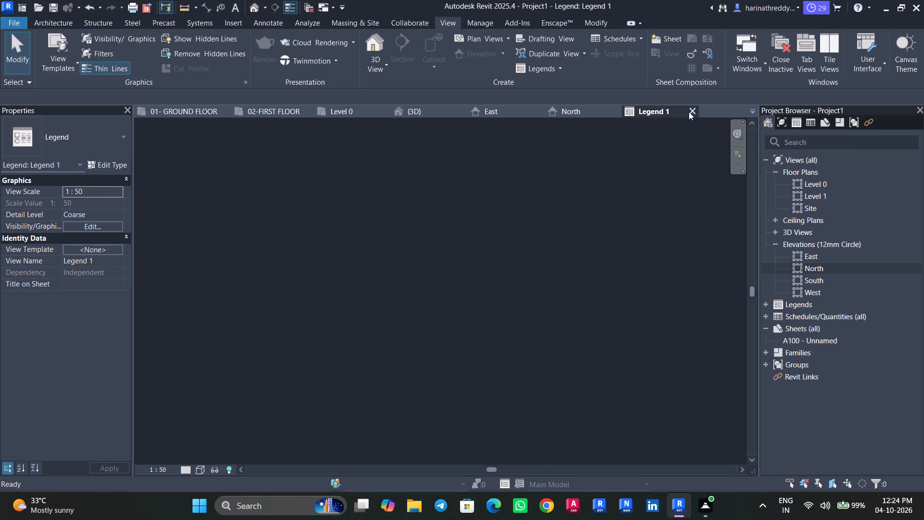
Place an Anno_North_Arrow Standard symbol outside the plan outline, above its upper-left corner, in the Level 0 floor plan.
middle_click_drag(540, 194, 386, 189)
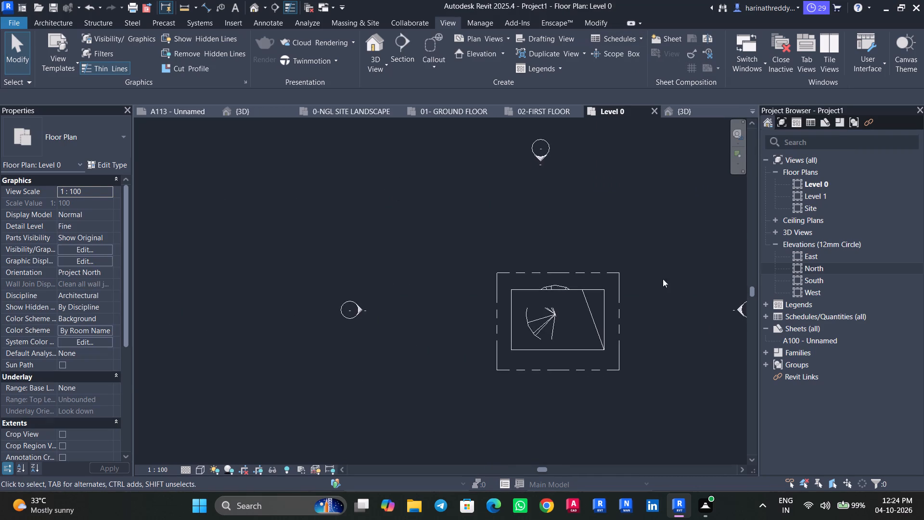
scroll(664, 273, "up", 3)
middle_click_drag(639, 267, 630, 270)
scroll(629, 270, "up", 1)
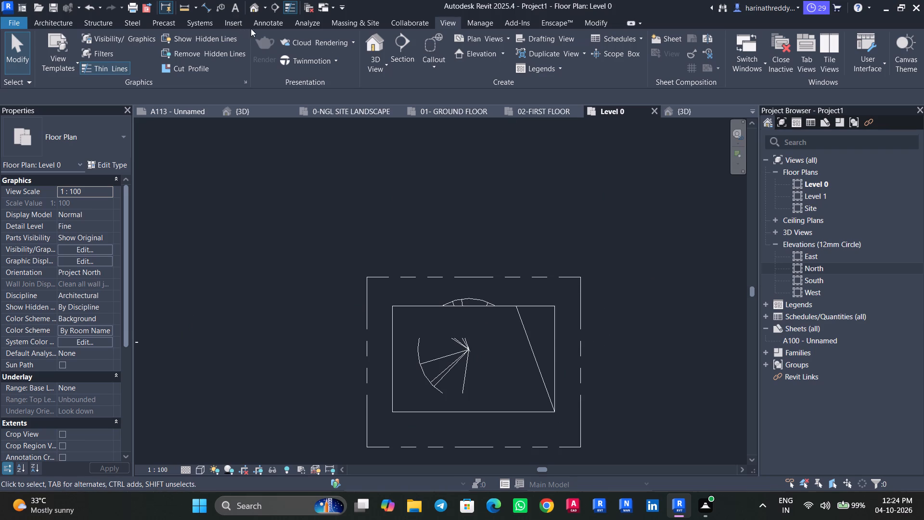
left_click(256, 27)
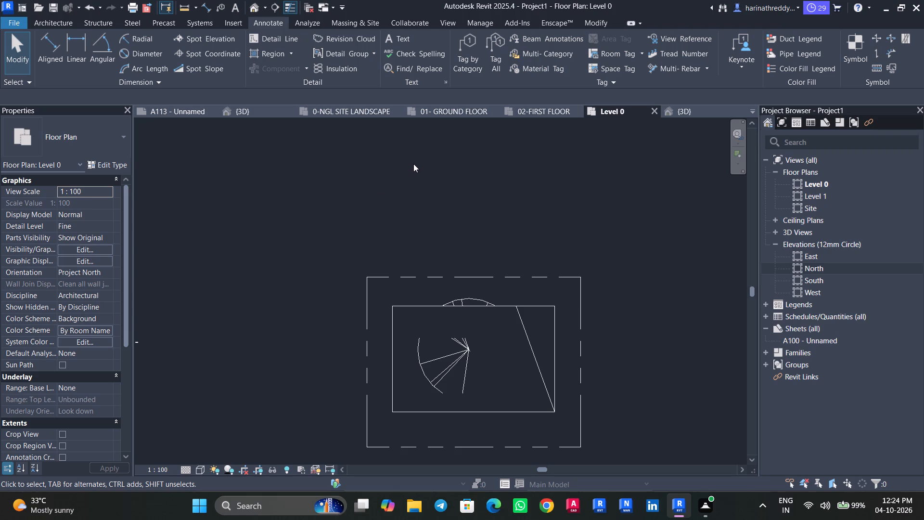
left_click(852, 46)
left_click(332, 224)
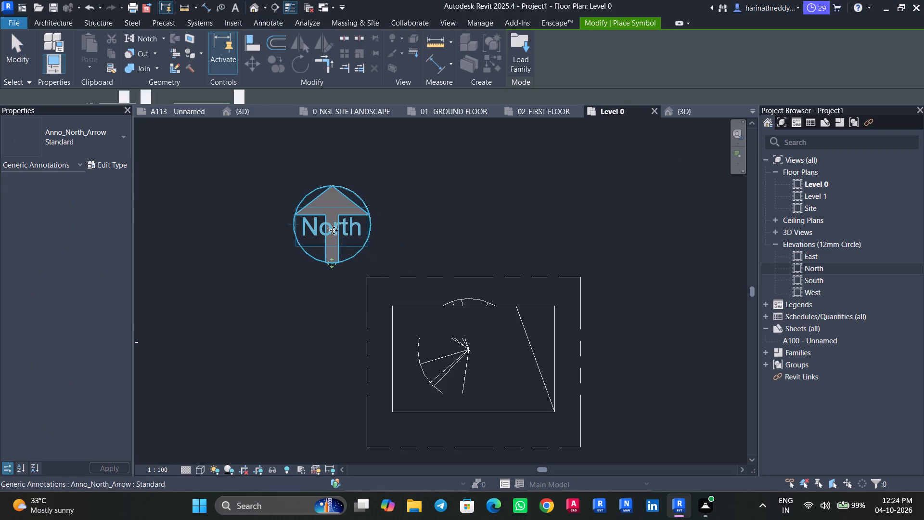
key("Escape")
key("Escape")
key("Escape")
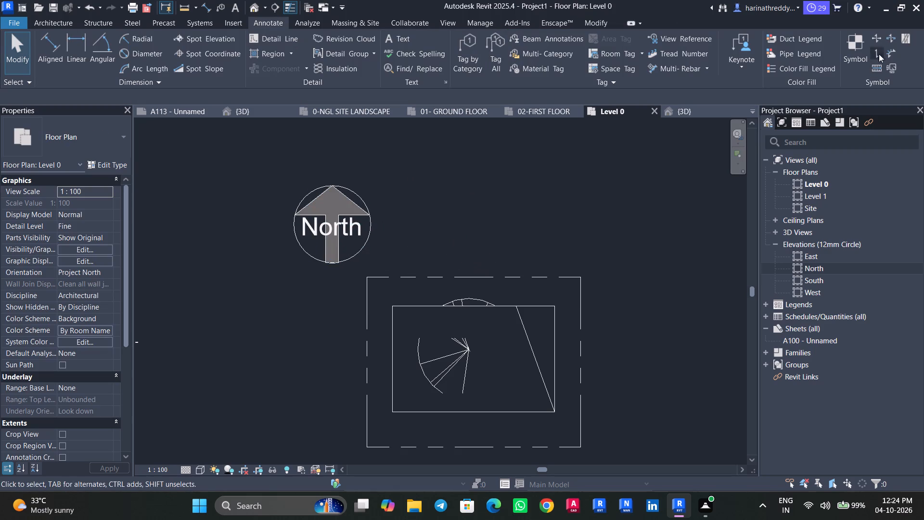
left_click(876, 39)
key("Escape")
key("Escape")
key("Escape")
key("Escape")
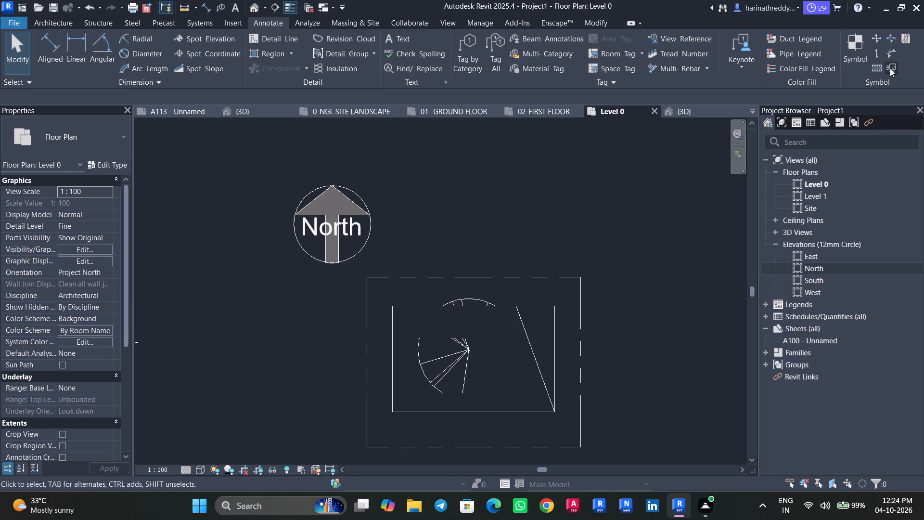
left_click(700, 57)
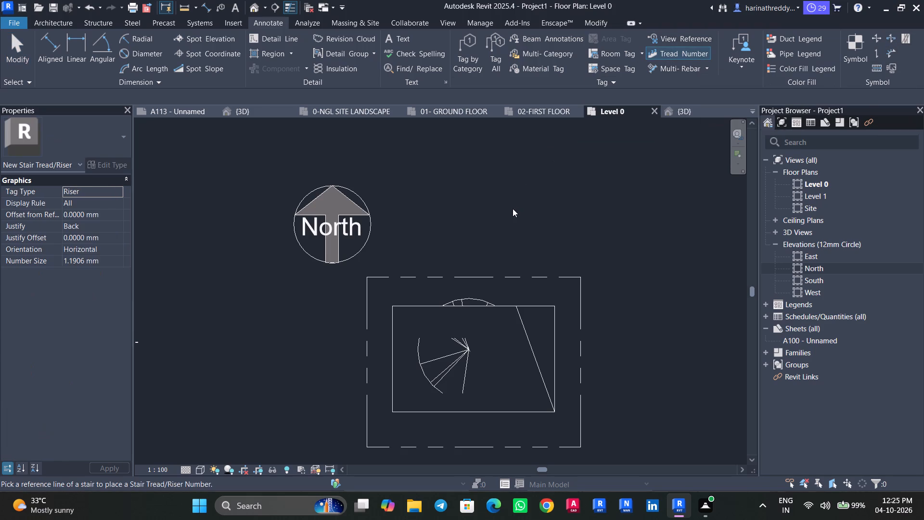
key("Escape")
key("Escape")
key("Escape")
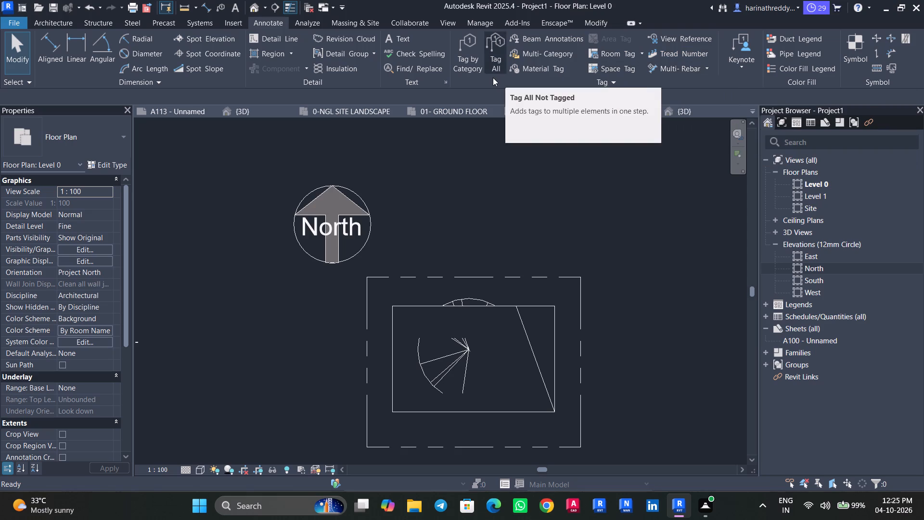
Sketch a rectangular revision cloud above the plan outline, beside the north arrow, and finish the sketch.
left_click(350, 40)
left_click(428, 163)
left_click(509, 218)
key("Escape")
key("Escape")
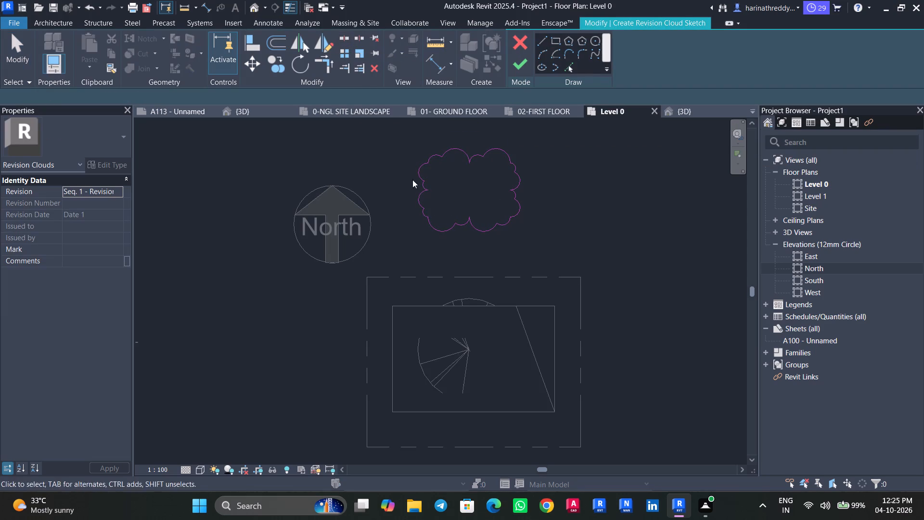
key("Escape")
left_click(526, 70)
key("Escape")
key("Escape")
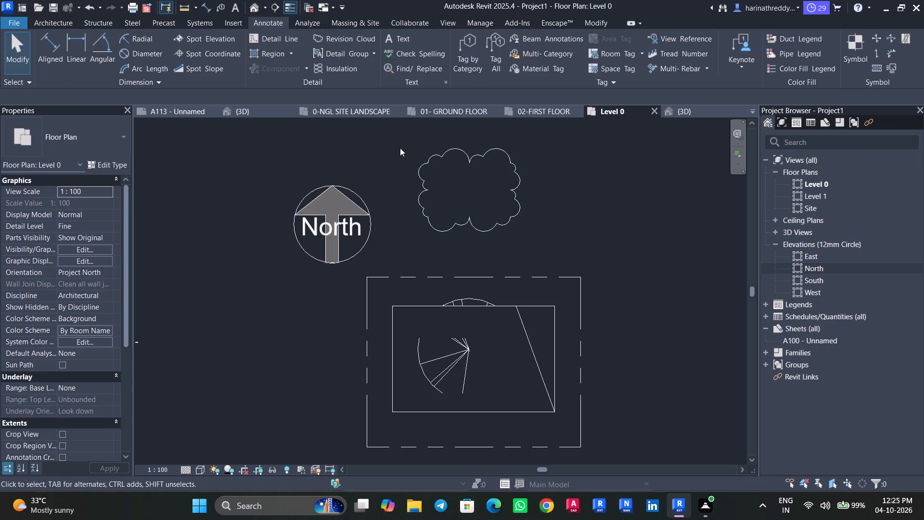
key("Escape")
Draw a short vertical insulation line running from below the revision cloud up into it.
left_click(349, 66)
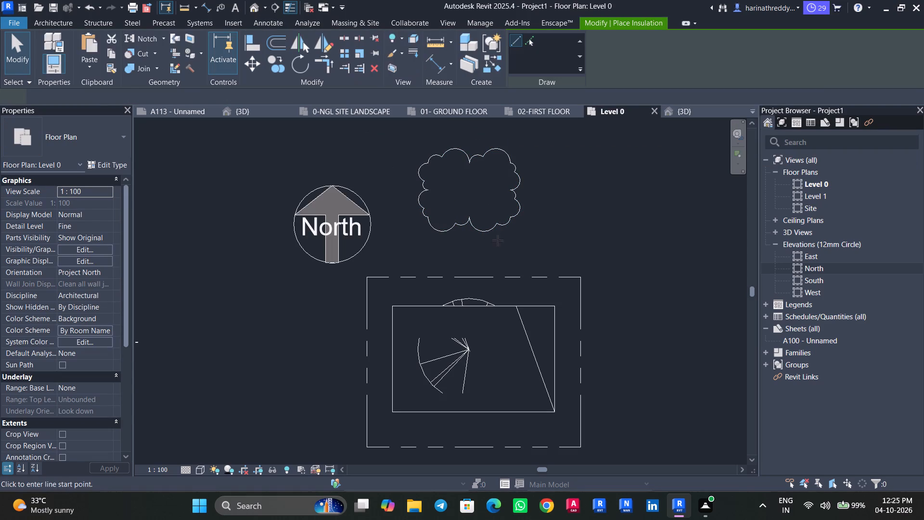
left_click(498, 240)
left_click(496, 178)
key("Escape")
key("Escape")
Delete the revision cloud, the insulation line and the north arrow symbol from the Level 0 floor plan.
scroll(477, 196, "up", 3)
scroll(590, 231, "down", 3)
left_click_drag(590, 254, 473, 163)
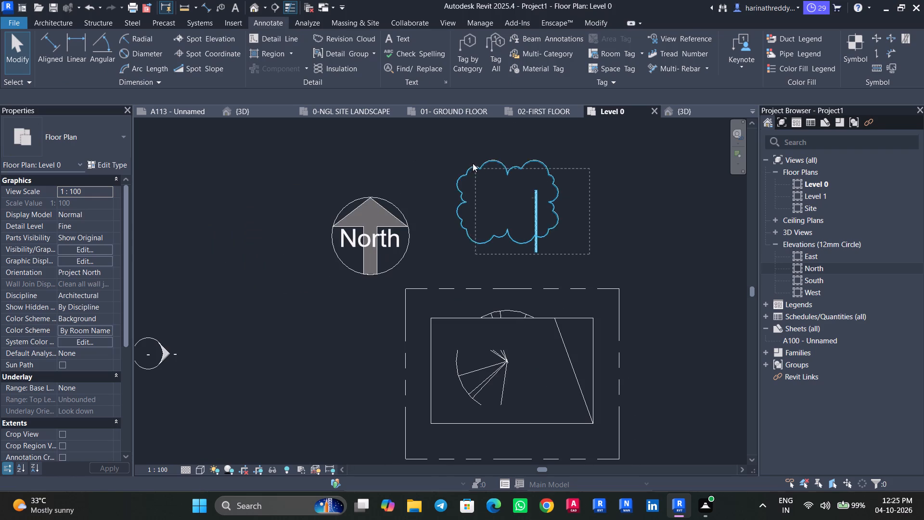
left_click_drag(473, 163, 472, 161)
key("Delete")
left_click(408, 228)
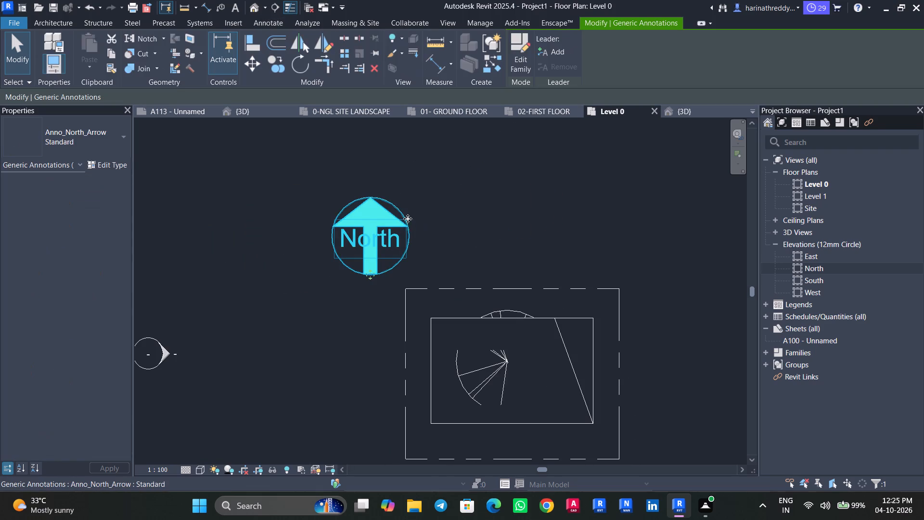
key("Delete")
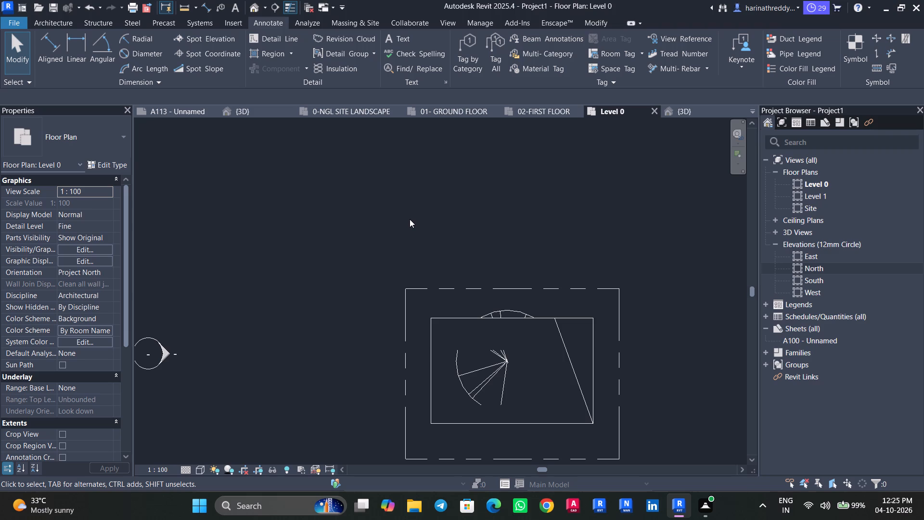
Close the practice project Project1 without saving, returning to the maisonette model and dismissing the save reminder.
key("ctrl+w")
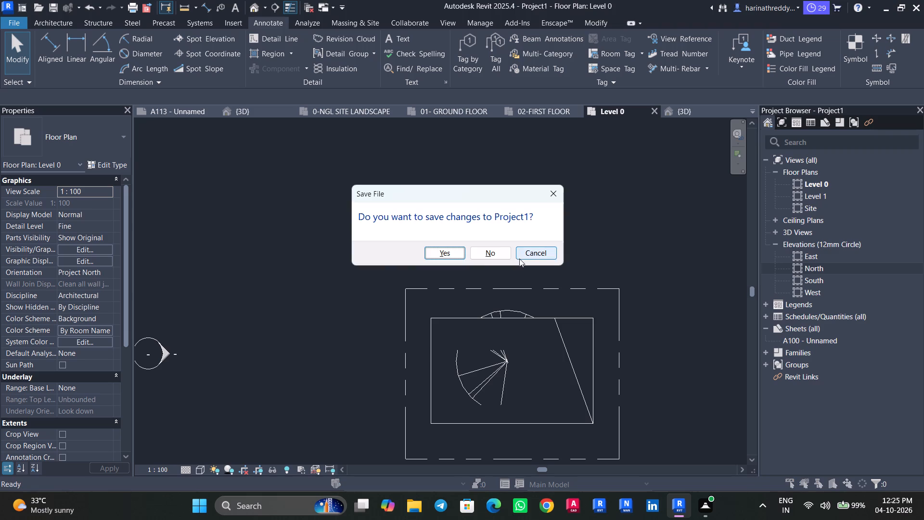
left_click(484, 257)
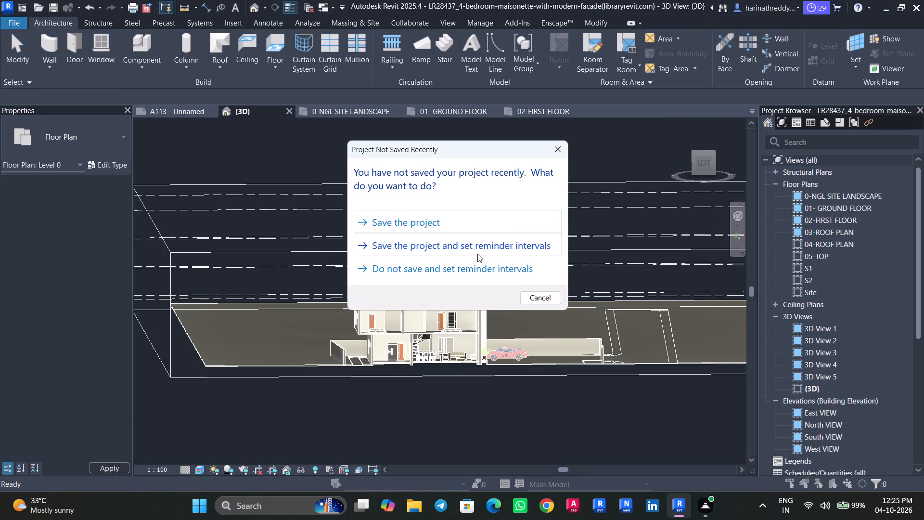
left_click(563, 155)
Examine the dining set, living room sofas and staircase on the section-cut ground floor in the 3D view.
middle_click_drag(507, 393, 436, 440, "shift")
scroll(253, 379, "up", 8)
middle_click_drag(196, 407, 257, 380)
scroll(365, 369, "up", 2)
left_click(293, 355)
scroll(287, 371, "up", 7)
key("Escape")
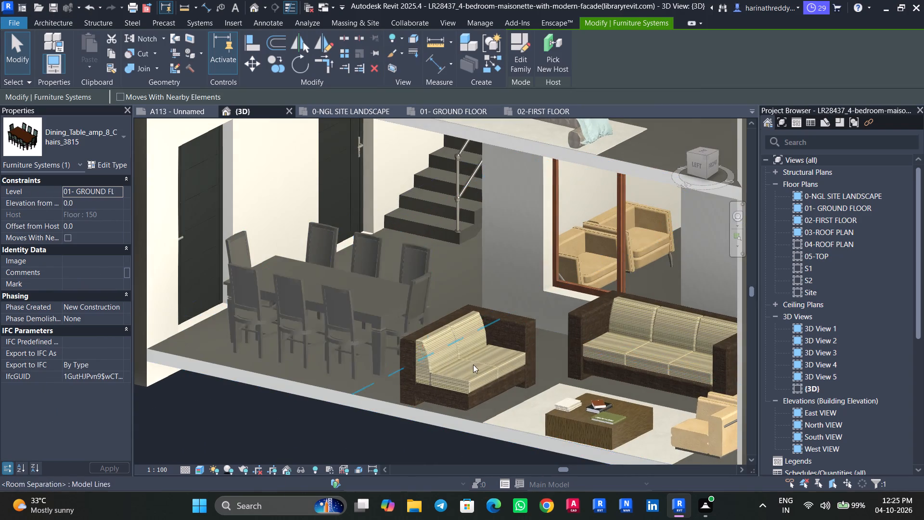
key("Escape")
left_click(503, 357)
key("Escape")
key("Escape")
scroll(505, 355, "down", 4)
middle_click_drag(483, 399, 488, 396, "shift")
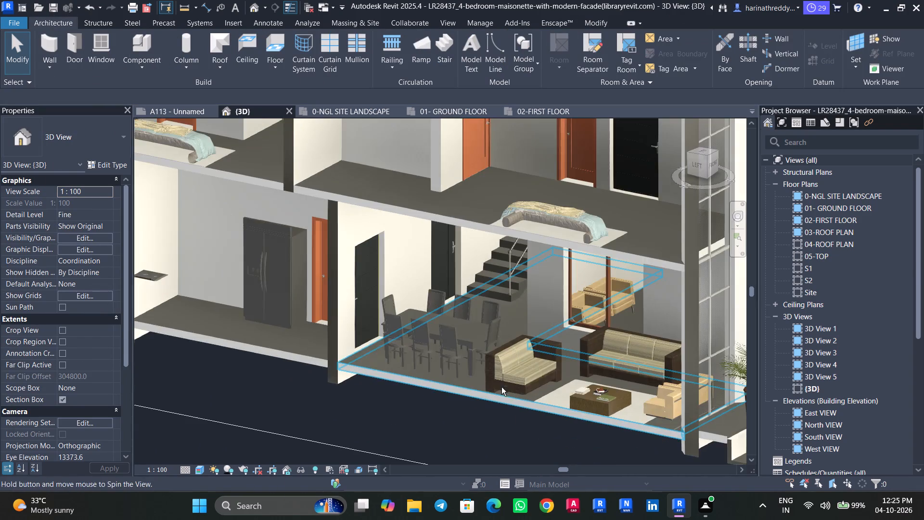
middle_click_drag(504, 385, 508, 380, "shift")
left_click(573, 261)
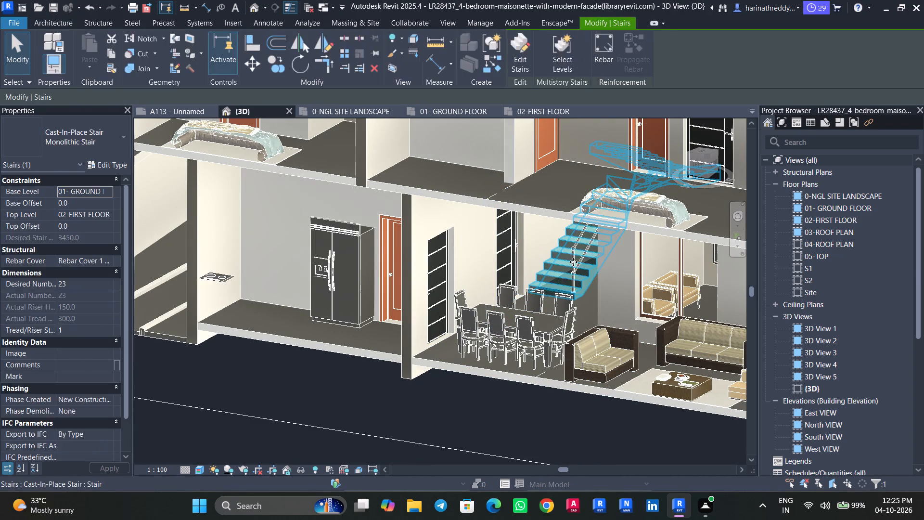
key("Escape")
left_click(578, 252)
key("Escape")
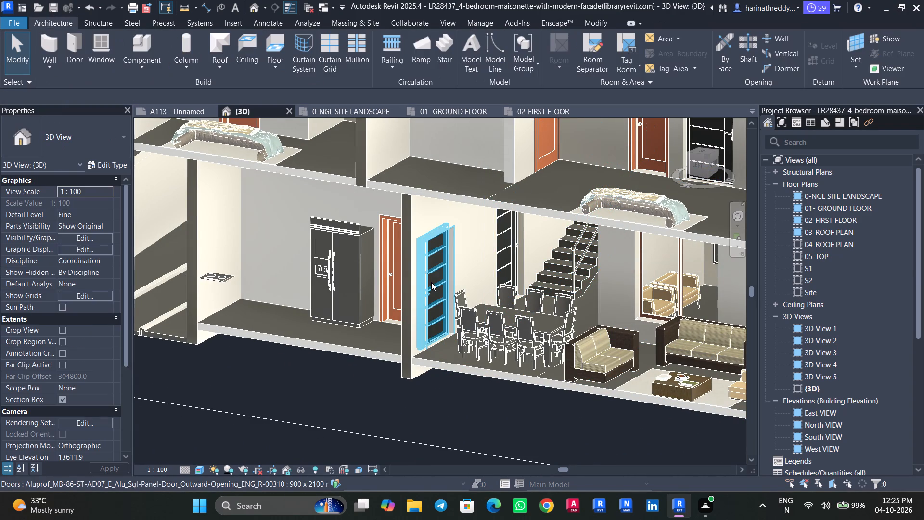
Inspect the kitchen cooktop on the section-cut ground floor at close range.
left_click(219, 281)
scroll(218, 289, "up", 11)
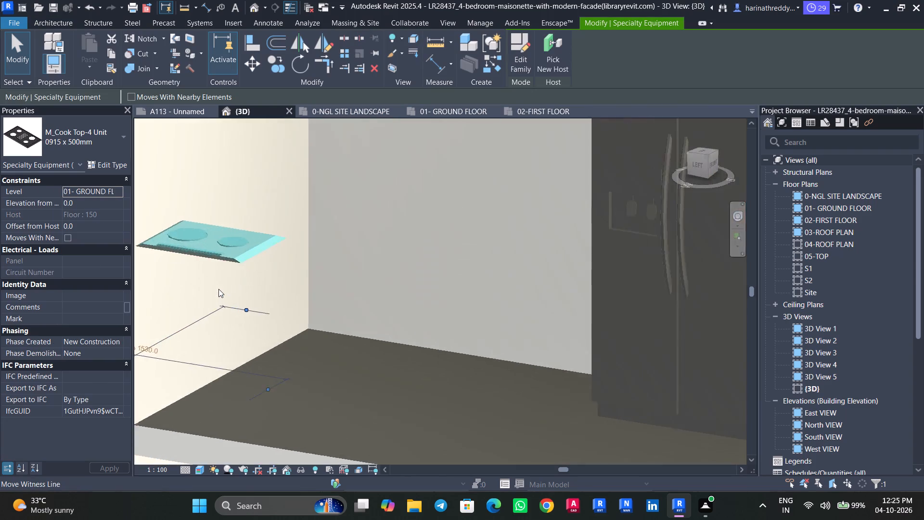
scroll(218, 289, "up", 3)
key("Escape")
scroll(218, 289, "down", 1)
scroll(218, 289, "up", 1)
scroll(218, 289, "down", 19)
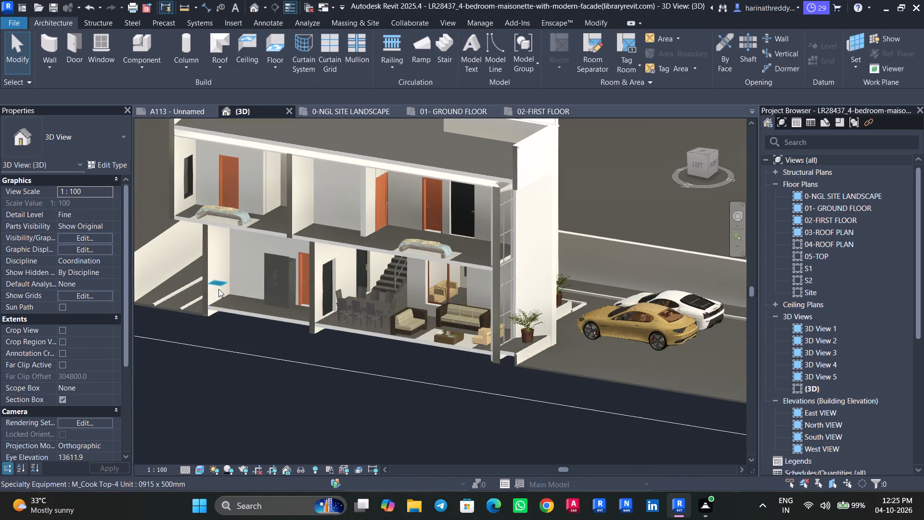
Examine the whole site around the section-cut maisonette in the 3D view, including the site road and section box extents.
middle_click_drag(190, 350, 204, 423)
scroll(207, 423, "down", 5)
left_click(546, 299)
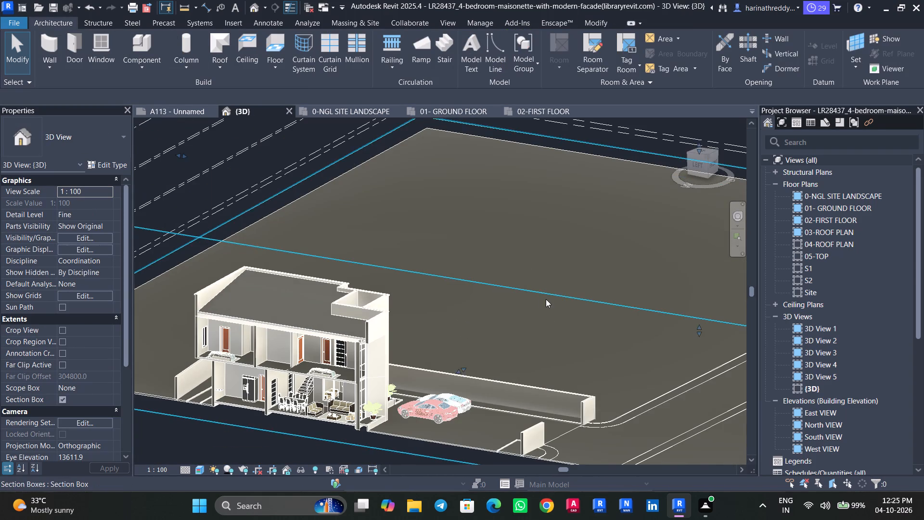
scroll(545, 299, "down", 10)
key("Escape")
key("Escape")
left_click(603, 332)
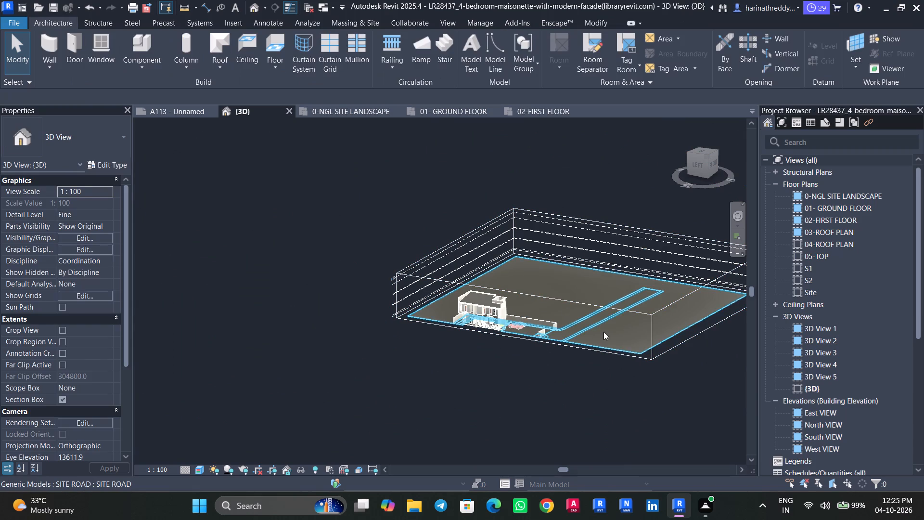
middle_click(598, 332, "shift")
middle_click_drag(590, 339, 470, 381, "shift")
middle_click(470, 381)
key("Escape")
key("Escape")
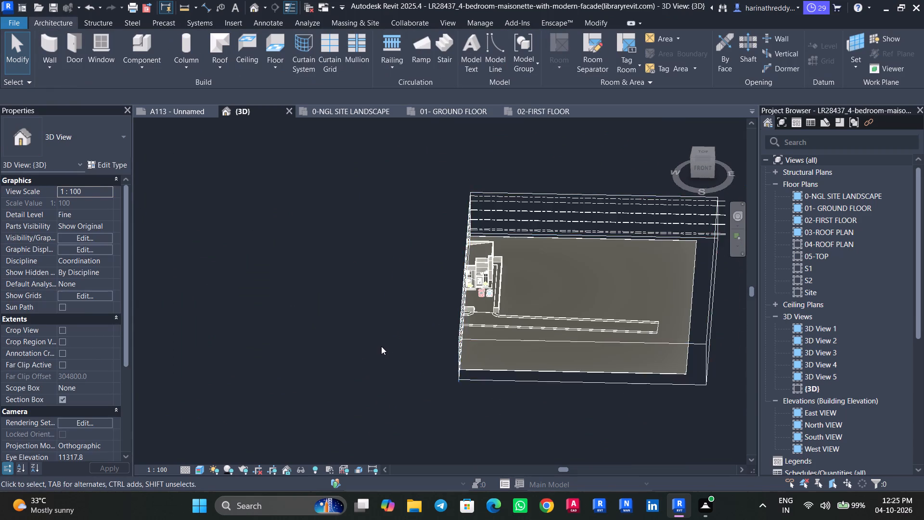
scroll(381, 346, "up", 4)
middle_click_drag(381, 346, 458, 341, "shift")
middle_click_drag(455, 340, 309, 371)
scroll(308, 367, "up", 1)
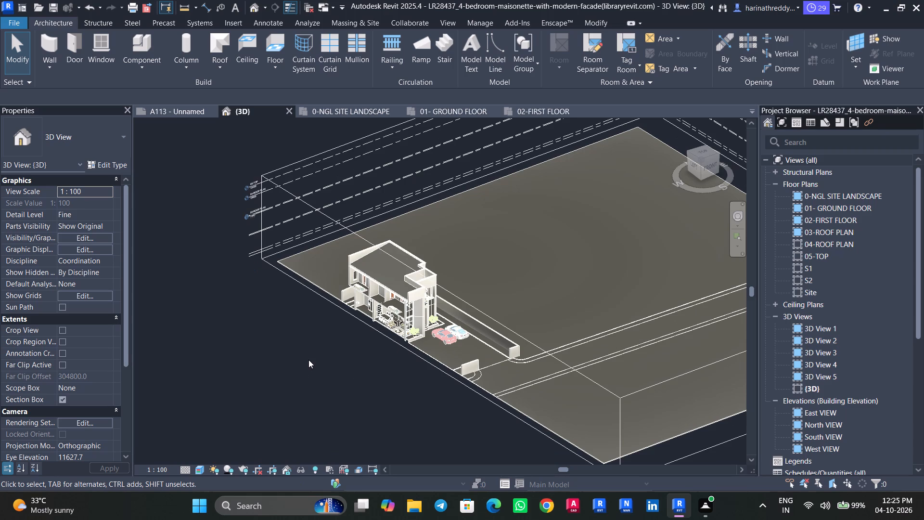
left_click(592, 236)
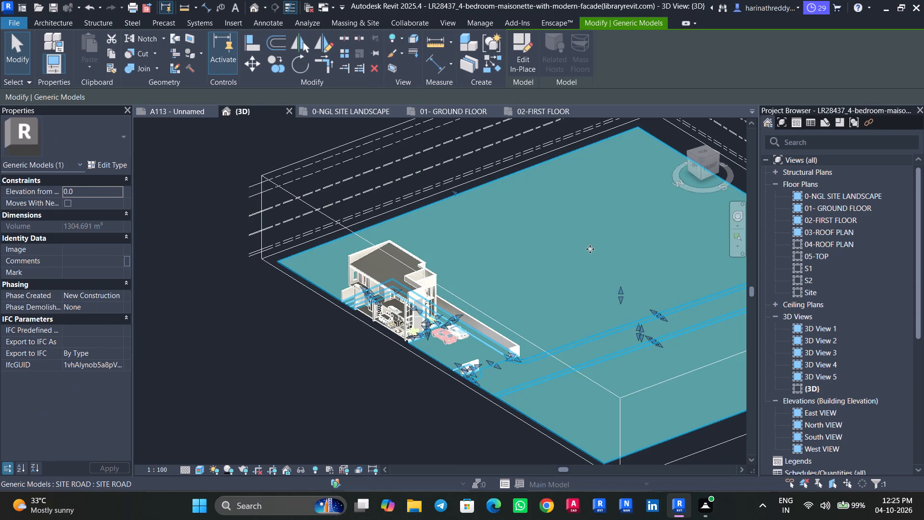
key("Escape")
key("Escape")
Inspect the Maserati and Ferrari car models parked in front of the maisonette at close range.
middle_click_drag(378, 374, 303, 354)
scroll(373, 338, "up", 5)
scroll(368, 288, "up", 5)
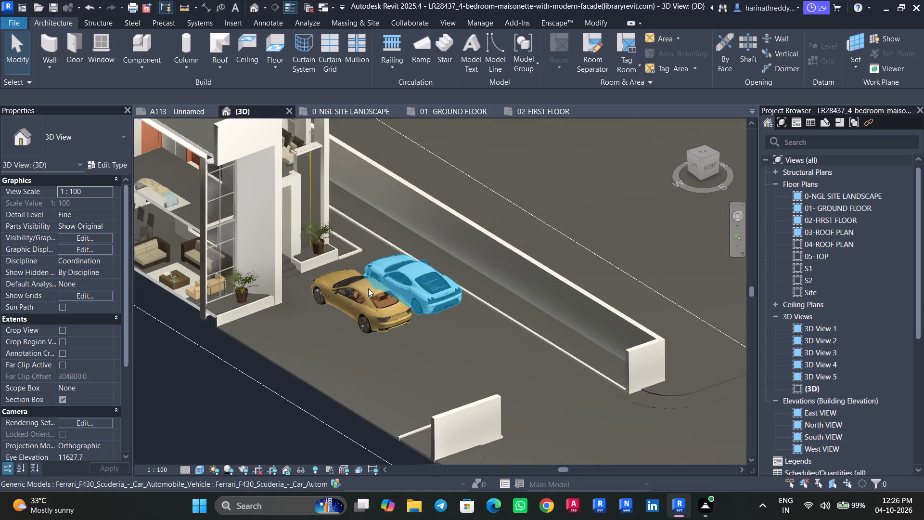
left_click(360, 300)
scroll(360, 300, "up", 2)
scroll(360, 300, "down", 1)
scroll(360, 300, "up", 6)
key("Escape")
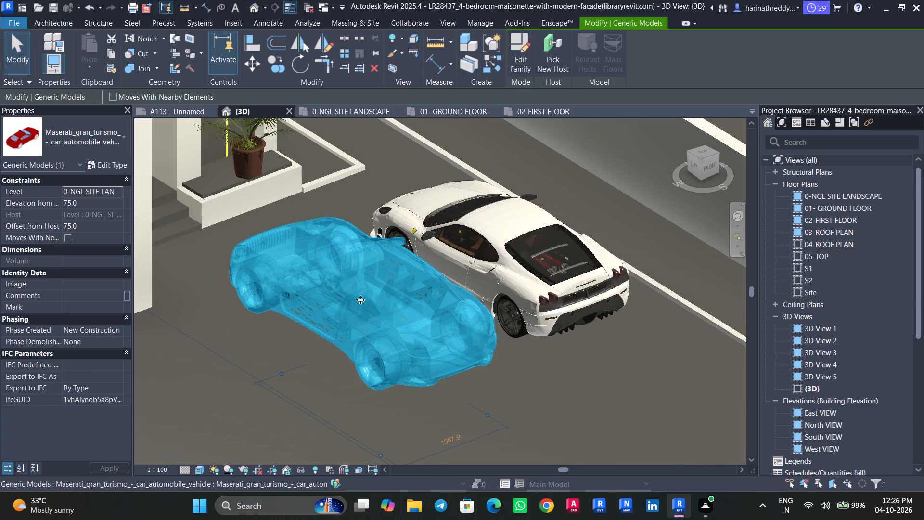
key("Escape")
key("Escape")
left_click(476, 265)
key("Escape")
key("Escape")
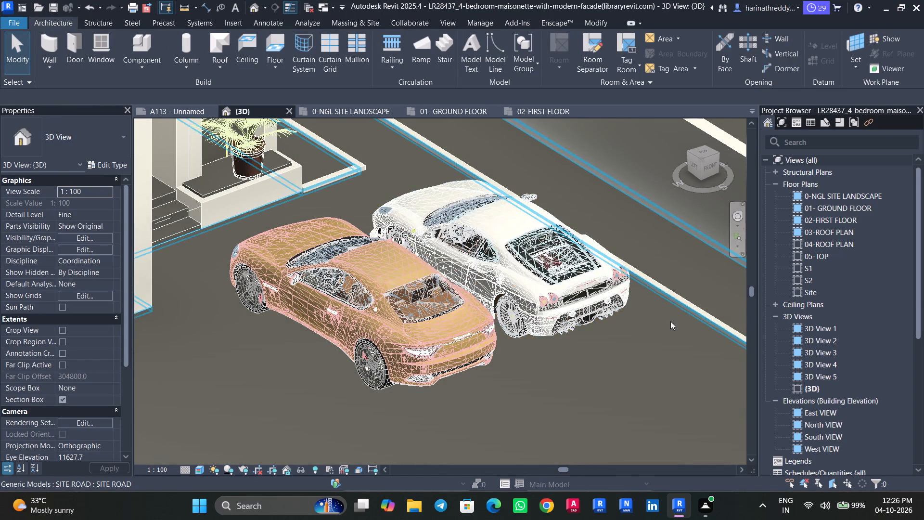
scroll(668, 328, "up", 1, "shift")
middle_click_drag(665, 328, 650, 358, "shift")
middle_click_drag(541, 336, 625, 426)
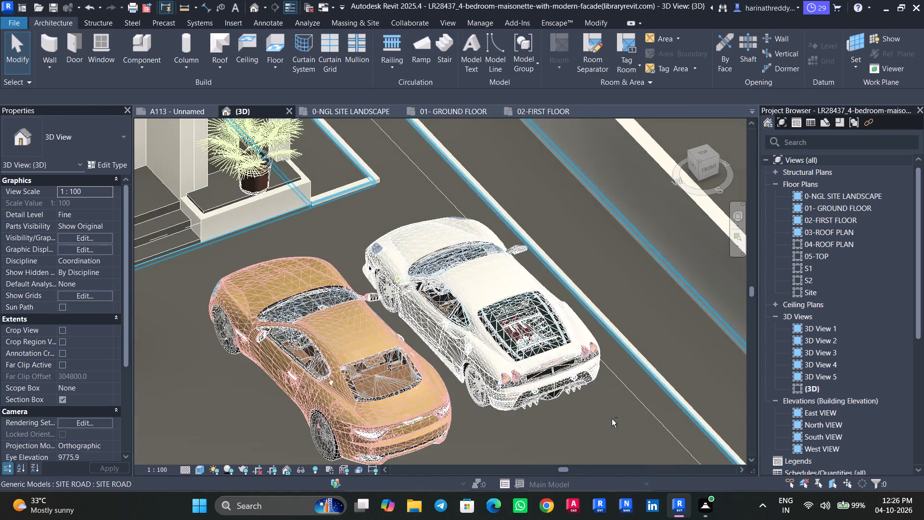
middle_click_drag(613, 425, 618, 455, "shift")
middle_click_drag(586, 382, 622, 225)
scroll(586, 382, "up", 1)
scroll(347, 294, "up", 3)
left_click(347, 294)
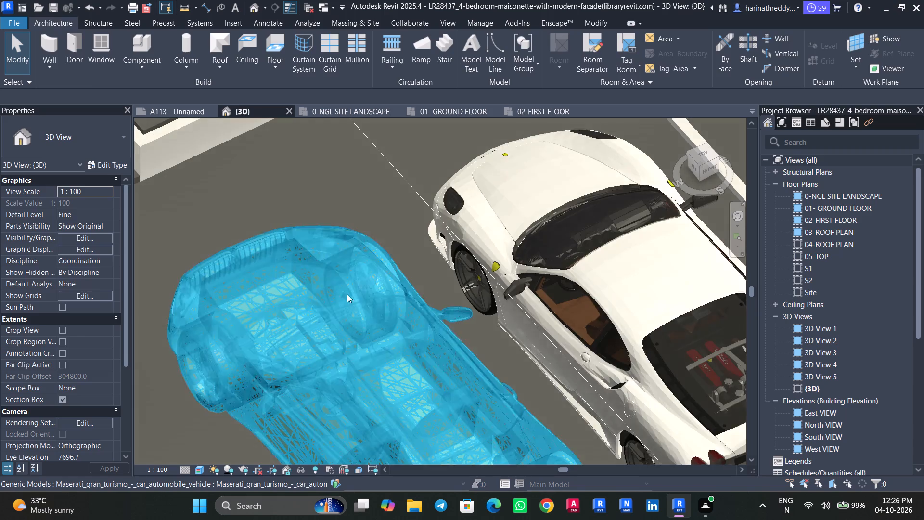
key("Escape")
key("Escape")
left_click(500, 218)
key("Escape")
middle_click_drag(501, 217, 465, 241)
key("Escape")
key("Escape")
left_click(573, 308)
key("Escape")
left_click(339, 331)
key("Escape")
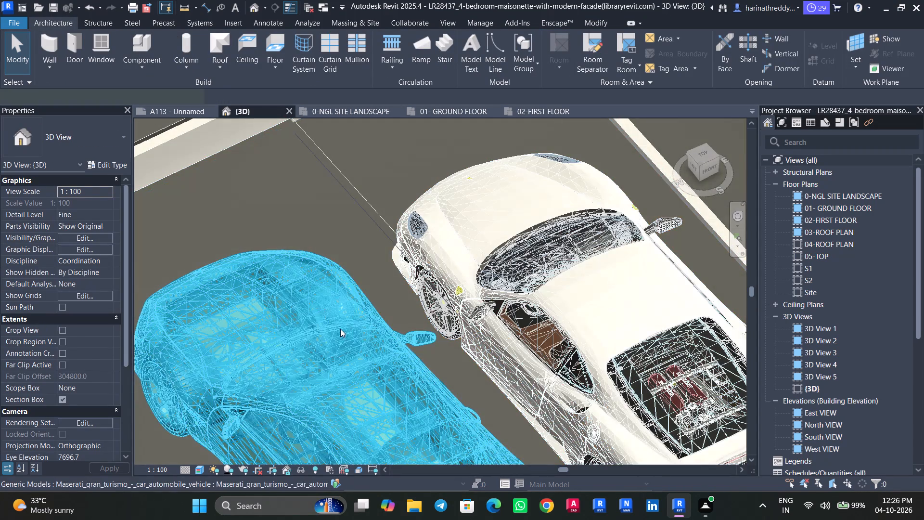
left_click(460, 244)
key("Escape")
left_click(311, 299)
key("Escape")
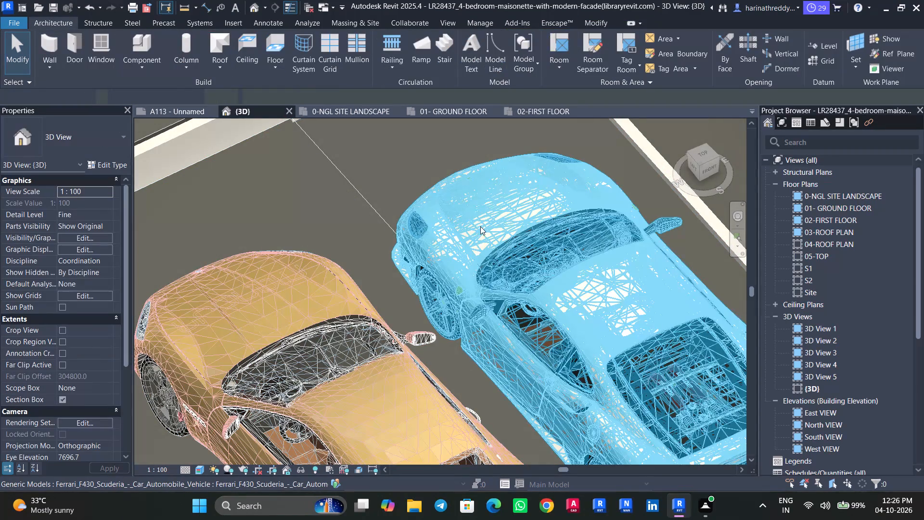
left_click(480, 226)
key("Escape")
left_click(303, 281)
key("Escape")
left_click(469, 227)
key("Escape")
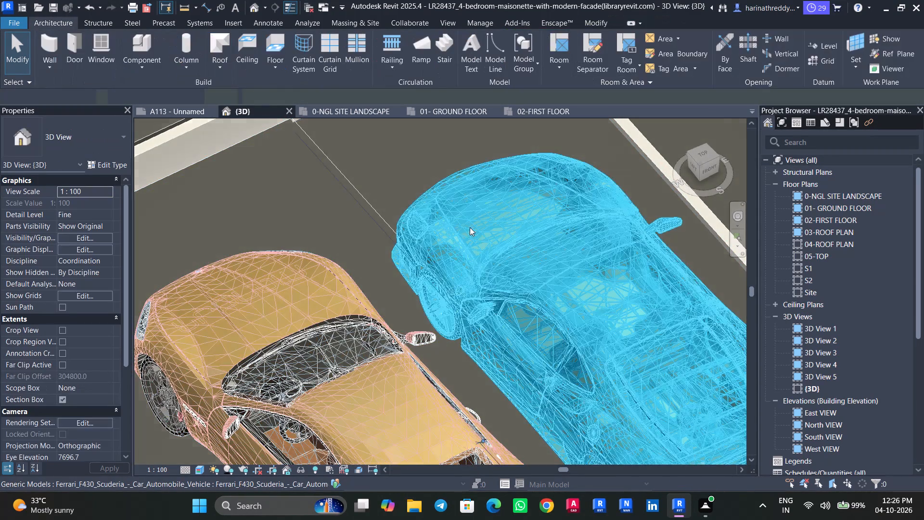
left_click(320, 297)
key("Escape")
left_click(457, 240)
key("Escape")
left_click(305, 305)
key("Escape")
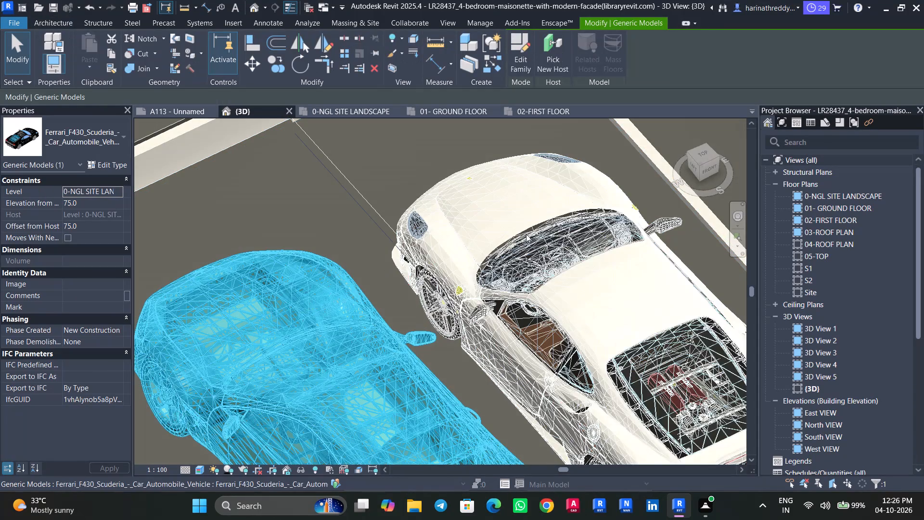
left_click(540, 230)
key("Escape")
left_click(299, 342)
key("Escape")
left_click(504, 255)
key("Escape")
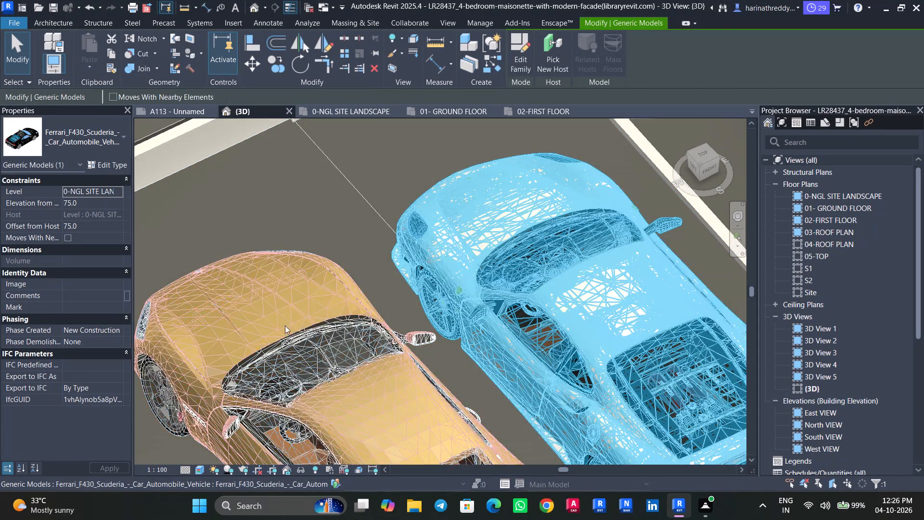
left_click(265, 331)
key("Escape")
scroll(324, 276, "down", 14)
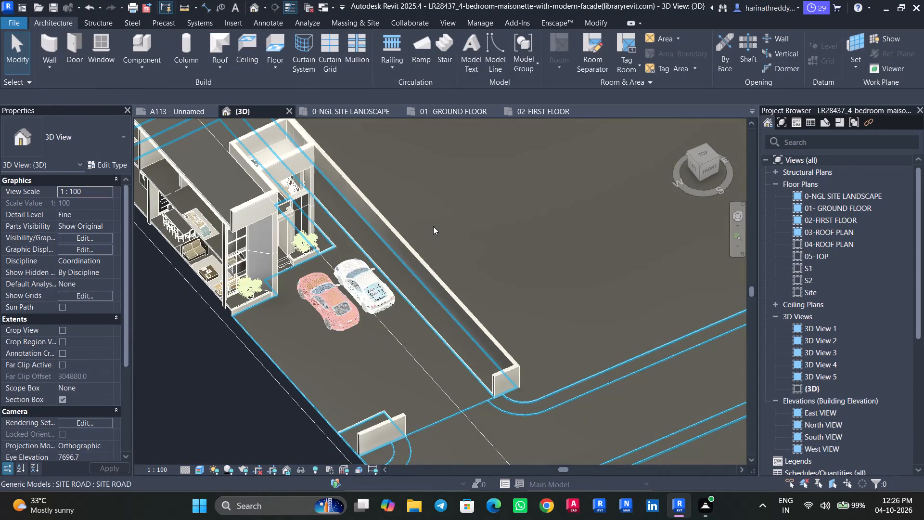
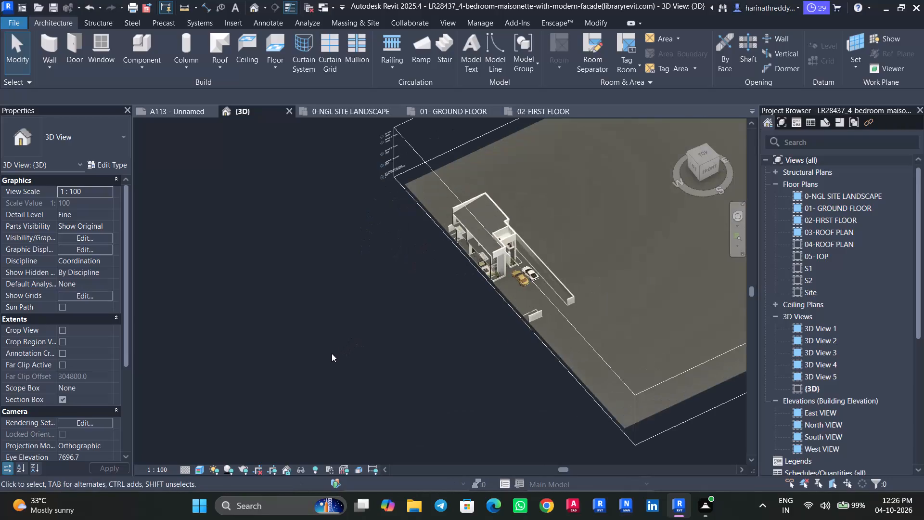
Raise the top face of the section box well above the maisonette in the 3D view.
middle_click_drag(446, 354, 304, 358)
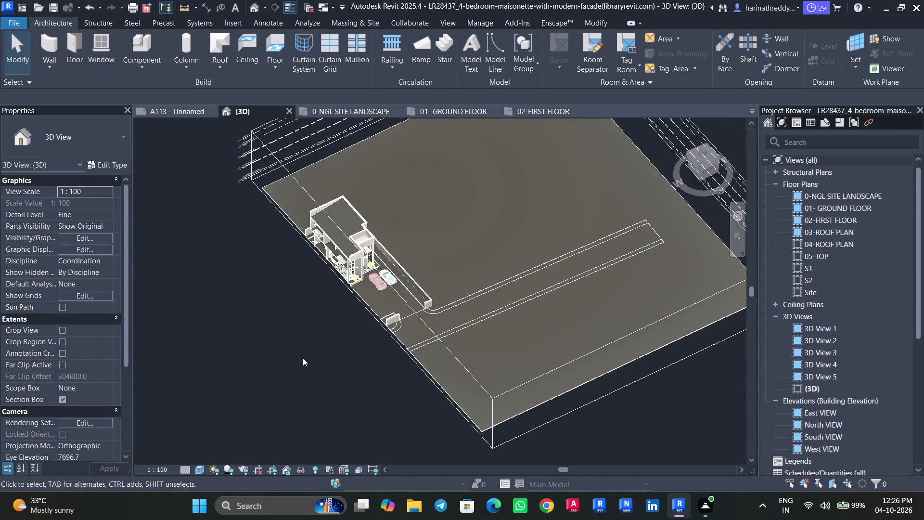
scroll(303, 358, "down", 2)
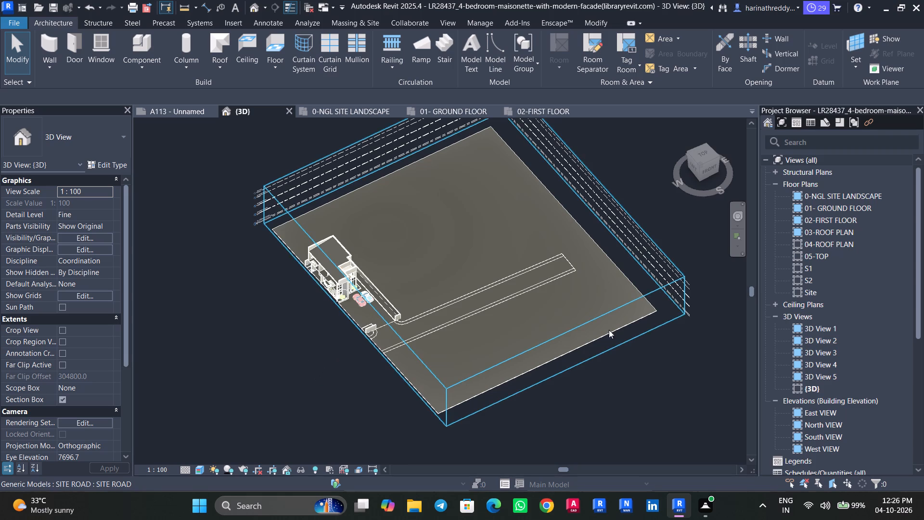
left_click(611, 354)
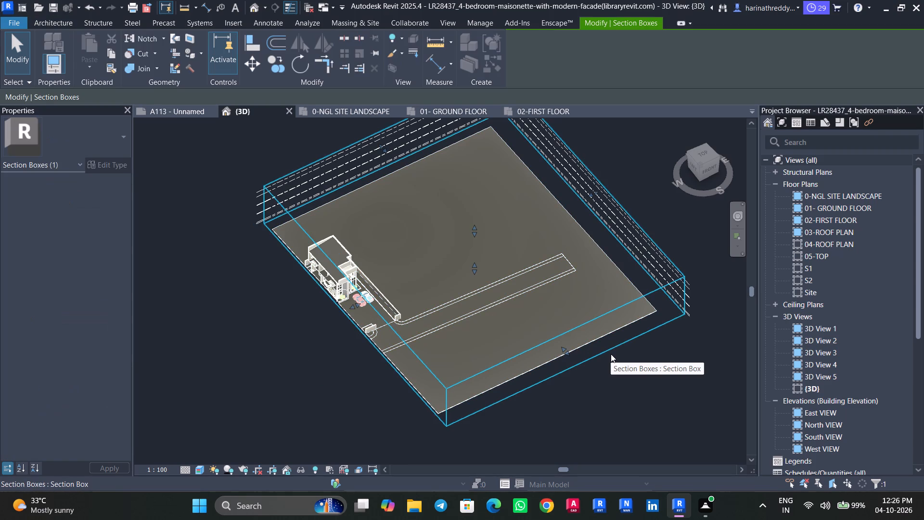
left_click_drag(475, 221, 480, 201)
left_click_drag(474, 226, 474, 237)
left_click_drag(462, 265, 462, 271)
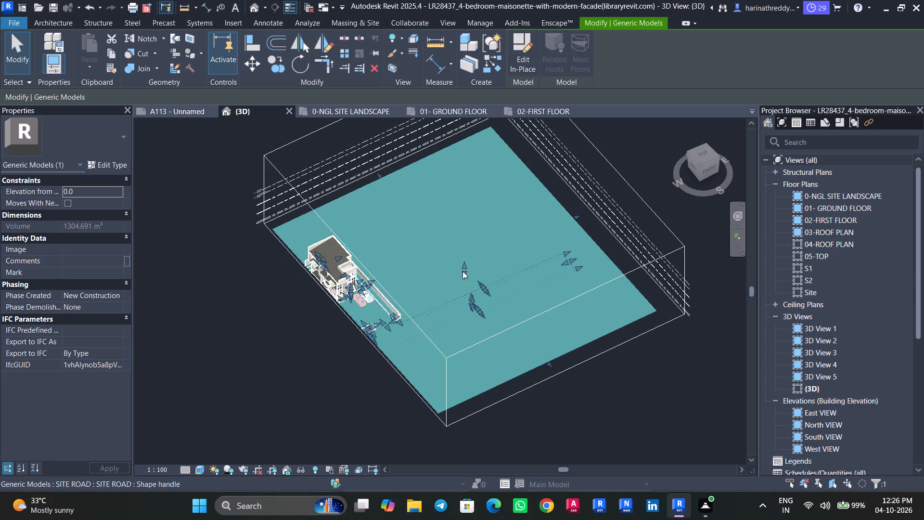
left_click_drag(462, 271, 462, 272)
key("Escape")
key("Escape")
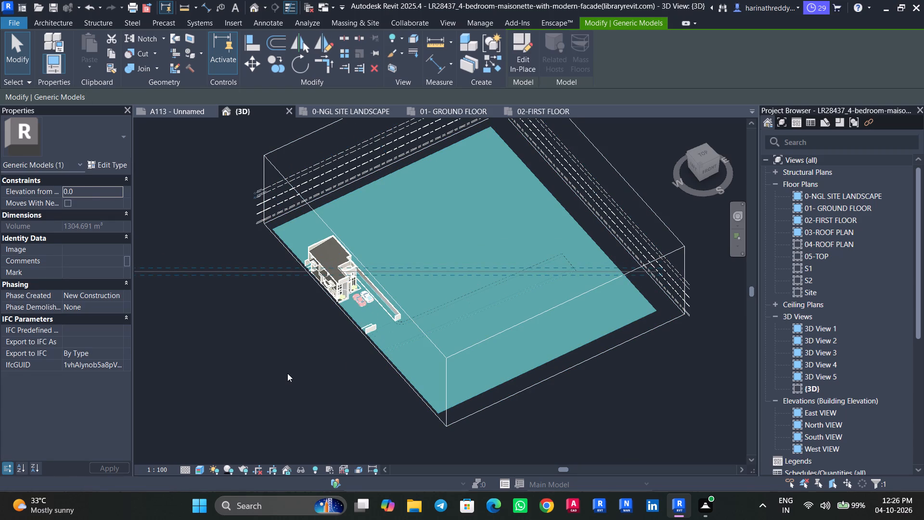
Lower the section box's top face closer to the maisonette's roof.
middle_click_drag(280, 398, 388, 310, "shift")
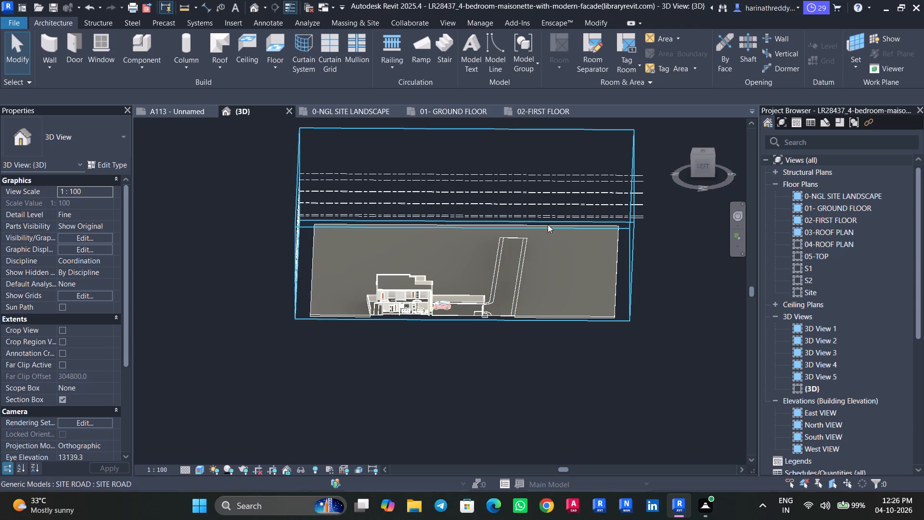
left_click(548, 224)
middle_click_drag(592, 364, 590, 301, "shift")
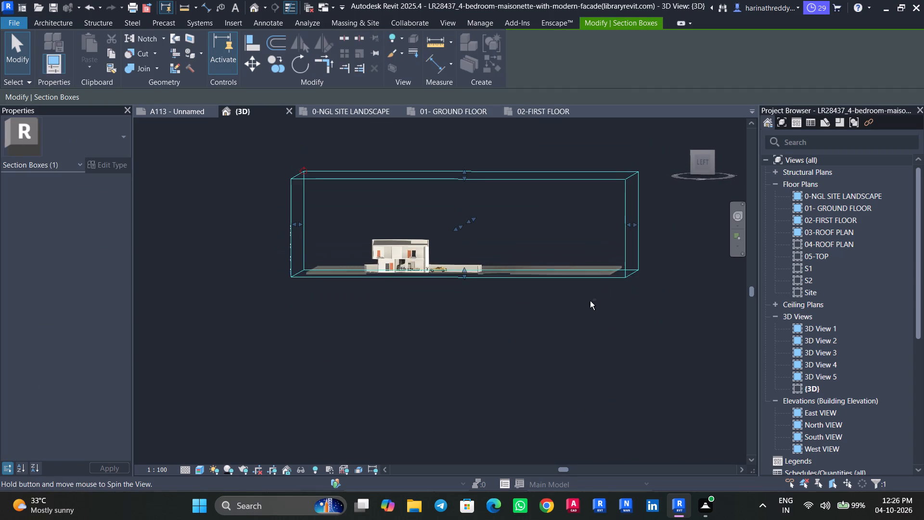
middle_click_drag(590, 301, 590, 300, "shift")
left_click_drag(466, 180, 461, 222)
key("Escape")
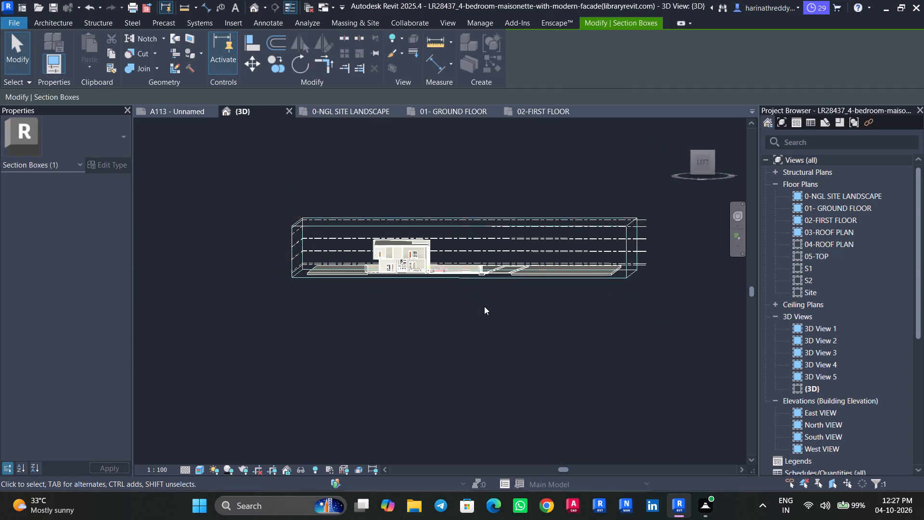
key("Escape")
Examine the ground-floor living room furniture at close range, including the couches, centre table and armchairs.
middle_click_drag(482, 306, 439, 362, "shift")
scroll(361, 325, "down", 1)
scroll(361, 325, "up", 3)
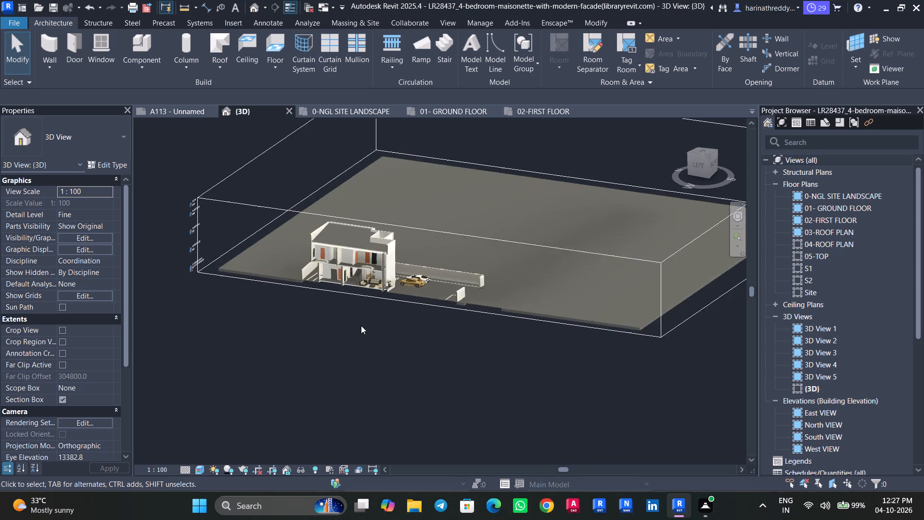
scroll(361, 325, "up", 6)
middle_click_drag(370, 308, 454, 386)
scroll(477, 320, "up", 7)
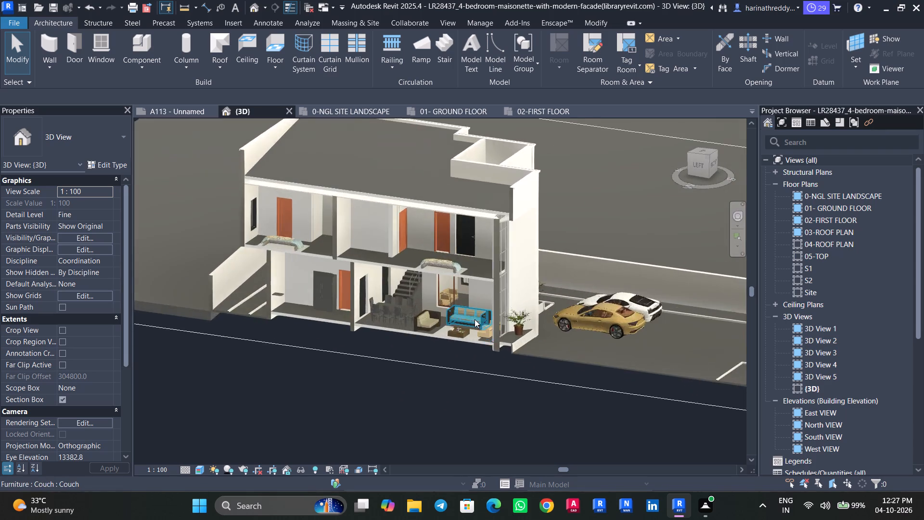
scroll(475, 319, "up", 2)
scroll(395, 324, "up", 10)
left_click(395, 324)
key("Escape")
key("Escape")
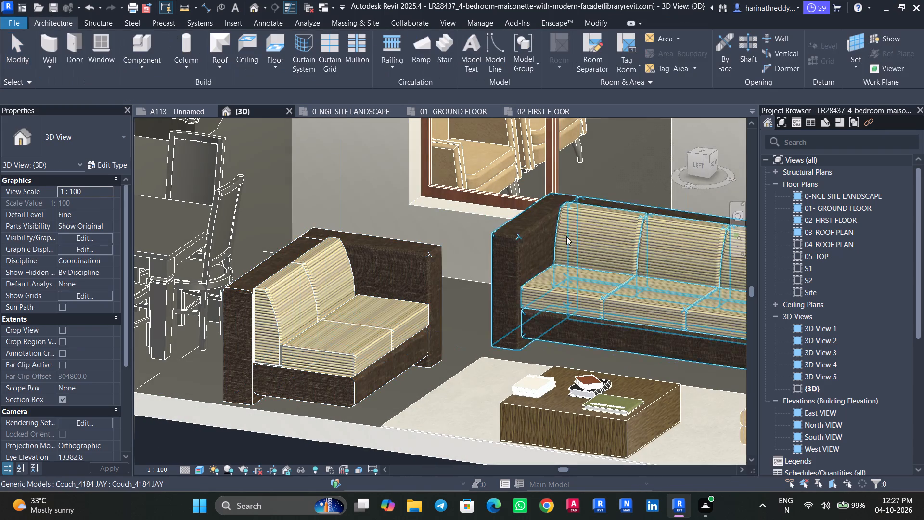
left_click(566, 236)
key("Escape")
key("Escape")
left_click(554, 374)
key("Escape")
middle_click_drag(547, 367, 388, 258)
key("Escape")
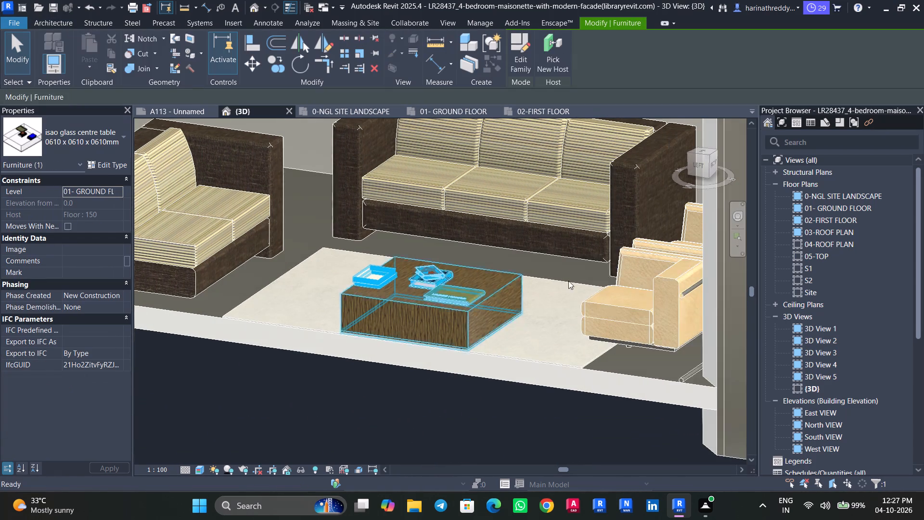
left_click(616, 270)
middle_click_drag(568, 333, 622, 336, "shift")
key("Escape")
key("Escape")
left_click(634, 222)
scroll(566, 323, "down", 9)
key("Escape")
key("Escape")
Inspect the ground-floor dining table with its eight chairs and the monolithic staircase behind it.
middle_click_drag(381, 351, 578, 371)
scroll(514, 325, "up", 5)
left_click(514, 324)
key("Escape")
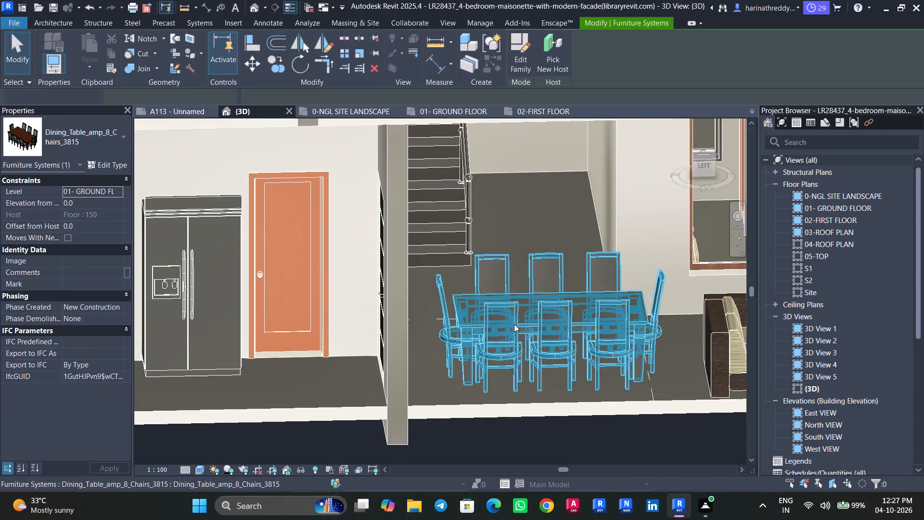
scroll(514, 324, "down", 2)
scroll(514, 324, "up", 1)
scroll(514, 324, "down", 1)
middle_click_drag(547, 379, 523, 357, "shift")
left_click(531, 204)
scroll(531, 204, "down", 4)
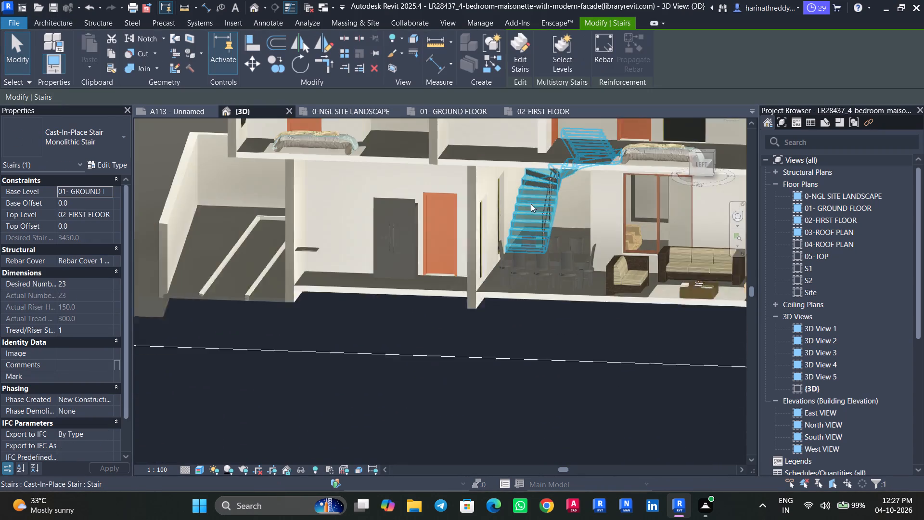
scroll(531, 204, "down", 1)
Examine the uncut exterior walls and windows of the maisonette, including the first-floor bedroom group and the shower column seen through the windows.
middle_click_drag(531, 208, 385, 289, "shift")
middle_click_drag(690, 265, 497, 291, "shift")
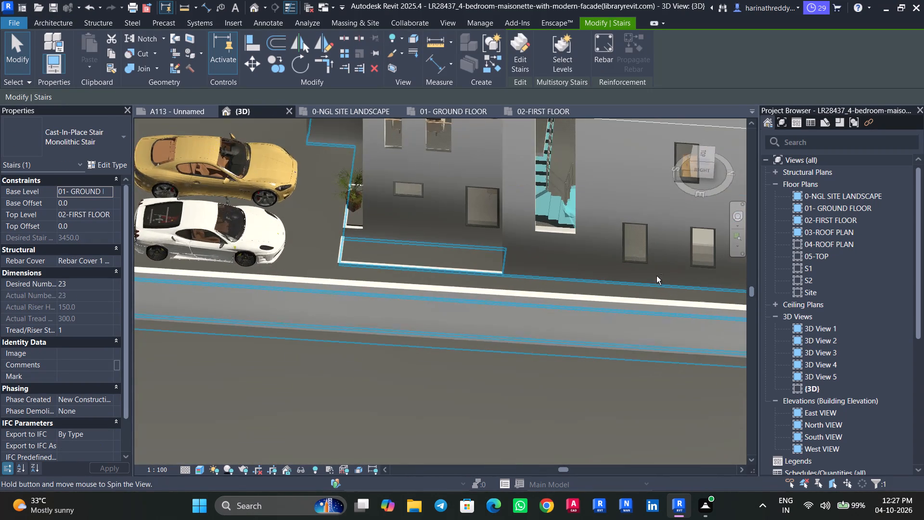
middle_click_drag(654, 273, 634, 186, "shift")
scroll(634, 186, "up", 1, "shift")
key("Escape")
key("Escape")
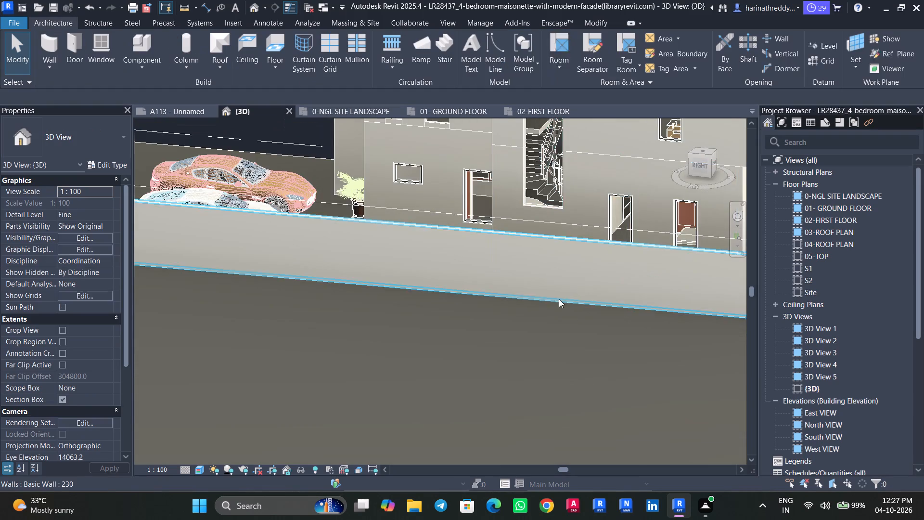
scroll(552, 303, "down", 9)
scroll(548, 306, "up", 1, "shift")
middle_click_drag(536, 306, 443, 341, "shift")
scroll(596, 254, "up", 9)
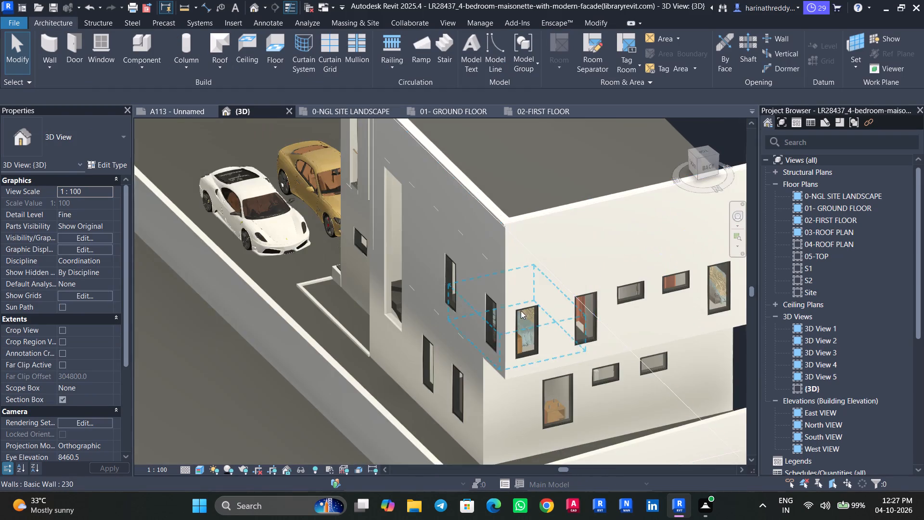
scroll(527, 309, "up", 5)
middle_click_drag(528, 308, 511, 191)
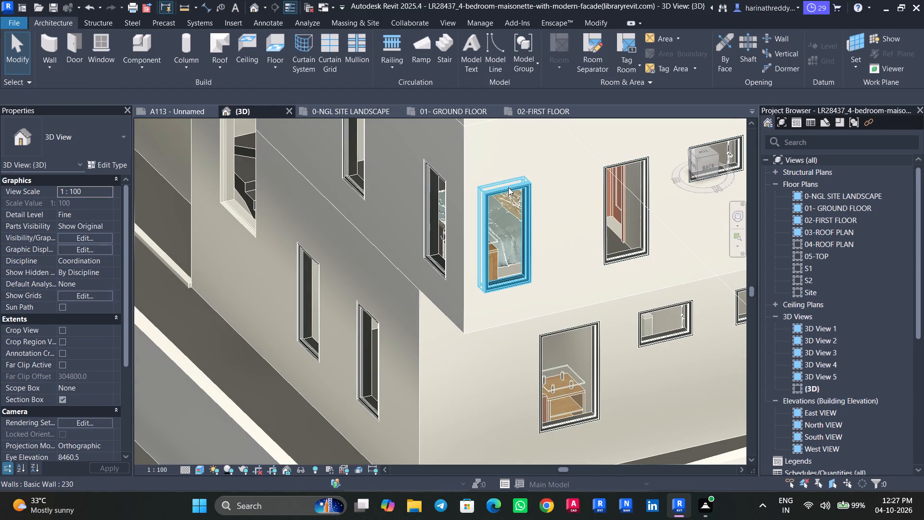
left_click(528, 189)
middle_click_drag(614, 261, 565, 218, "shift")
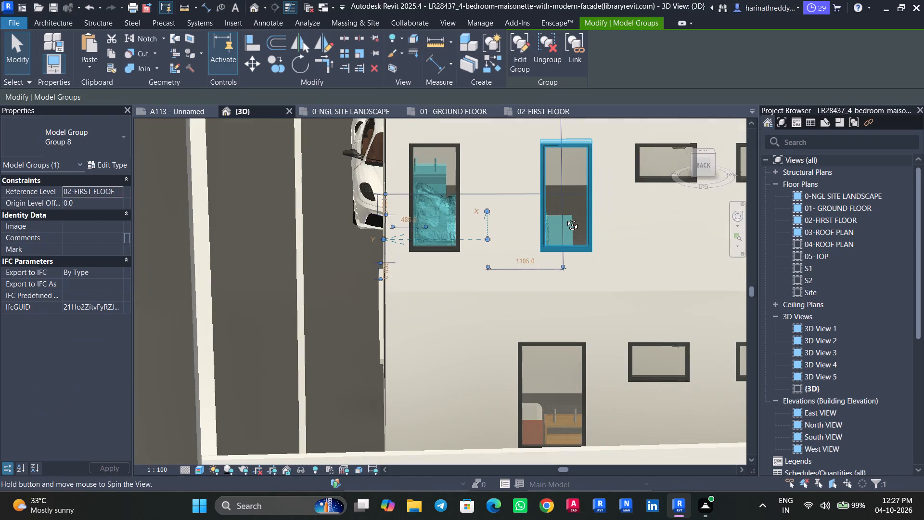
middle_click_drag(565, 218, 495, 225, "shift")
key("Escape")
key("Escape")
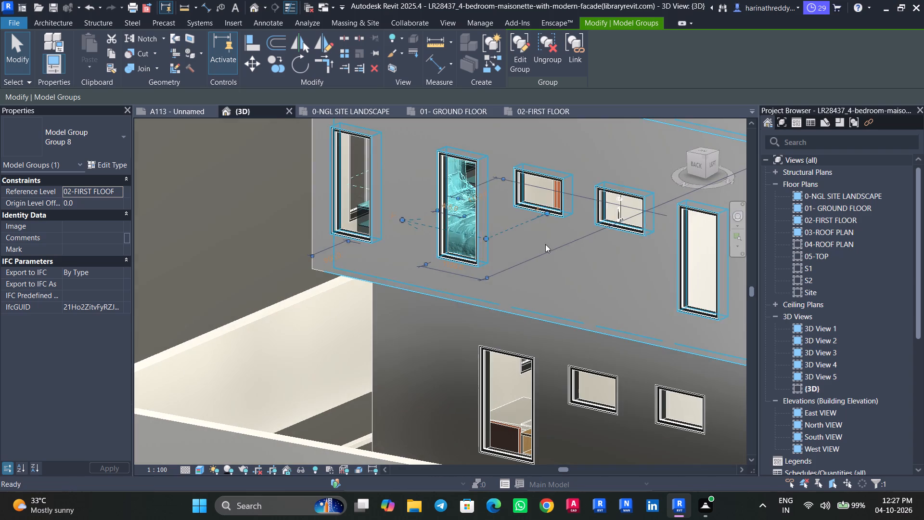
scroll(626, 270, "down", 4)
middle_click_drag(618, 270, 614, 267, "shift")
scroll(617, 231, "up", 9)
left_click(616, 231)
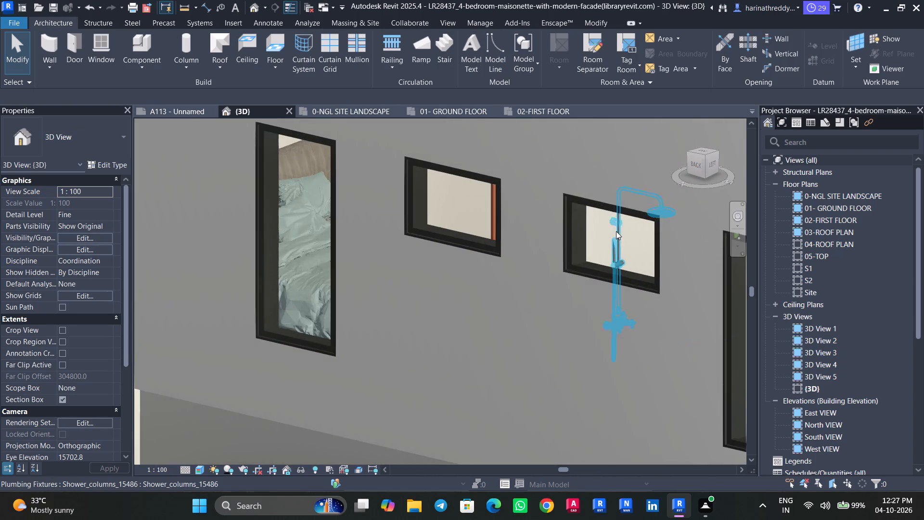
middle_click_drag(652, 302, 446, 272, "shift")
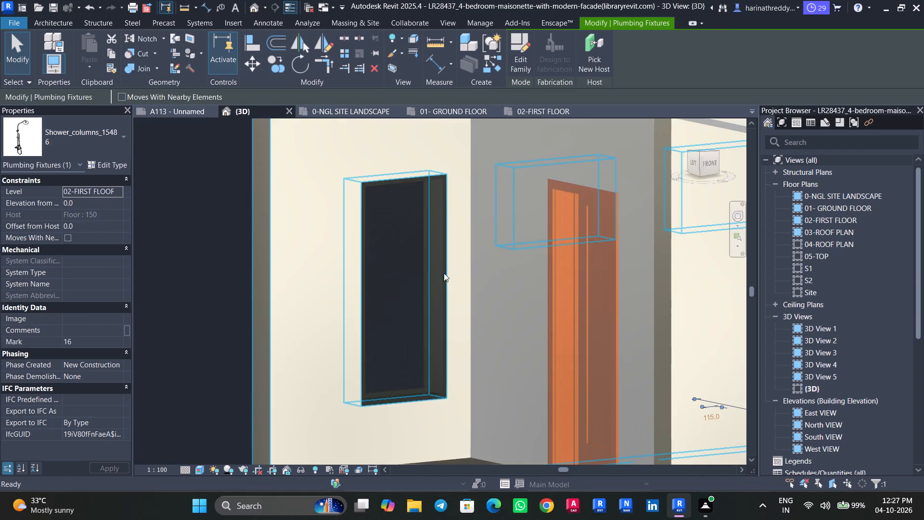
key("Escape")
key("Escape")
Move the section box's long side face further into the house to cut through the first-floor bathroom.
scroll(531, 278, "down", 7)
scroll(531, 278, "up", 1)
scroll(531, 278, "down", 9)
left_click(437, 377)
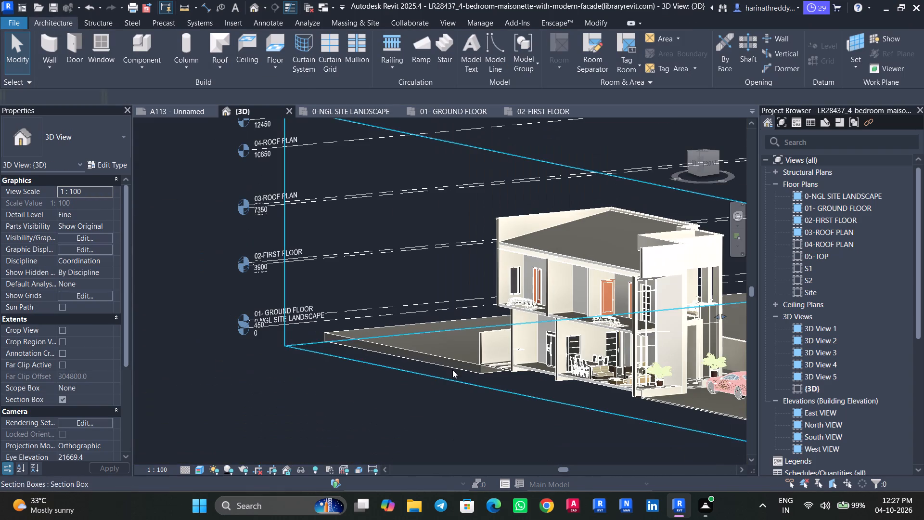
scroll(491, 368, "down", 5)
left_click_drag(602, 343, 607, 342)
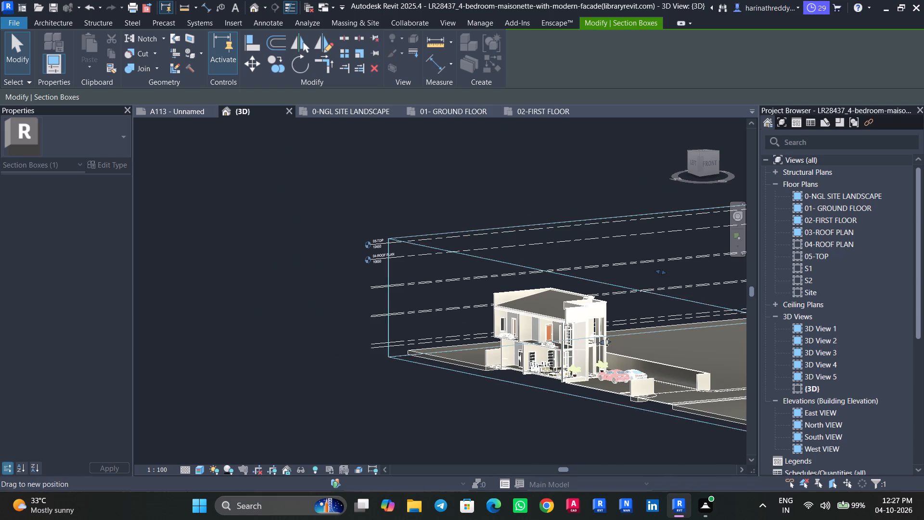
left_click_drag(607, 342, 617, 335)
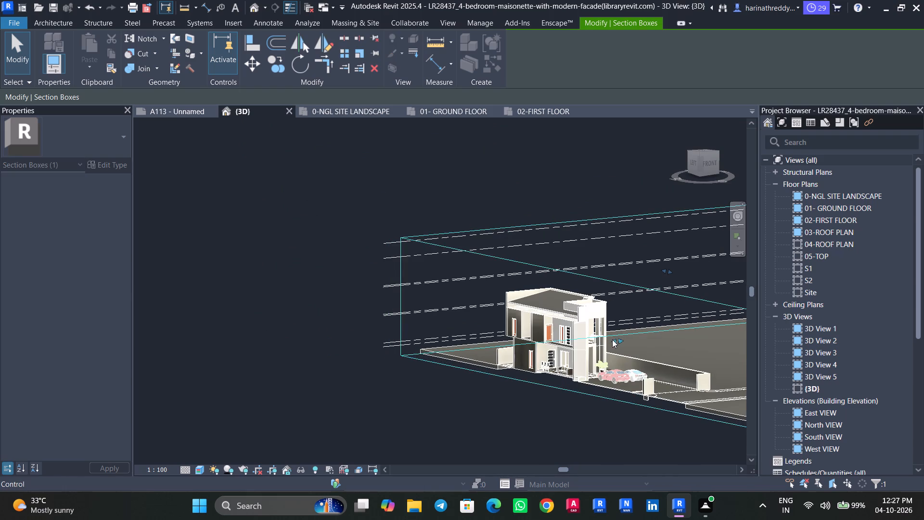
left_click_drag(615, 341, 620, 340)
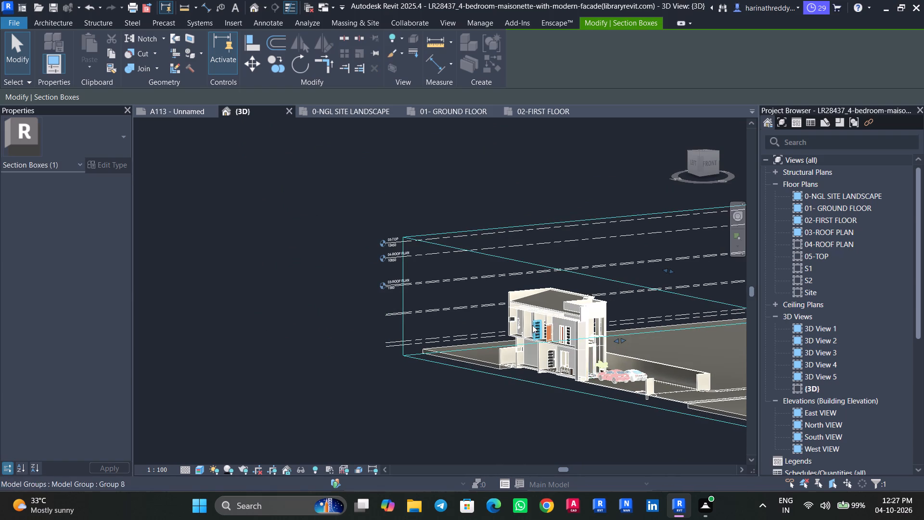
Inspect the shower column and toilet in the newly cut first-floor bathroom at close range.
scroll(532, 325, "up", 5)
scroll(521, 337, "down", 1)
scroll(521, 337, "up", 3)
scroll(521, 337, "down", 1)
scroll(508, 345, "up", 11)
middle_click_drag(488, 344, 518, 358, "shift")
middle_click_drag(522, 351, 463, 309)
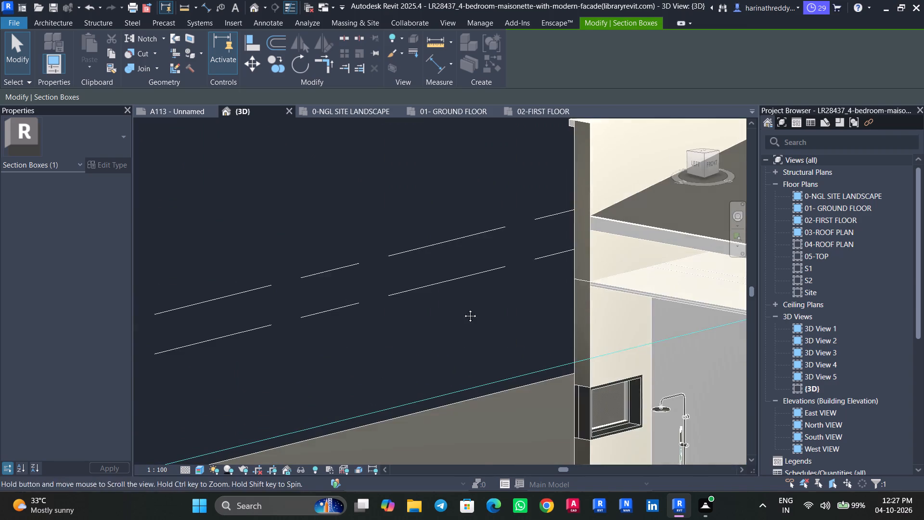
middle_click_drag(463, 309, 371, 247)
scroll(505, 309, "up", 5)
middle_click_drag(565, 327, 494, 170)
scroll(495, 170, "up", 5)
scroll(536, 244, "down", 4)
scroll(536, 244, "up", 1)
scroll(536, 244, "down", 3)
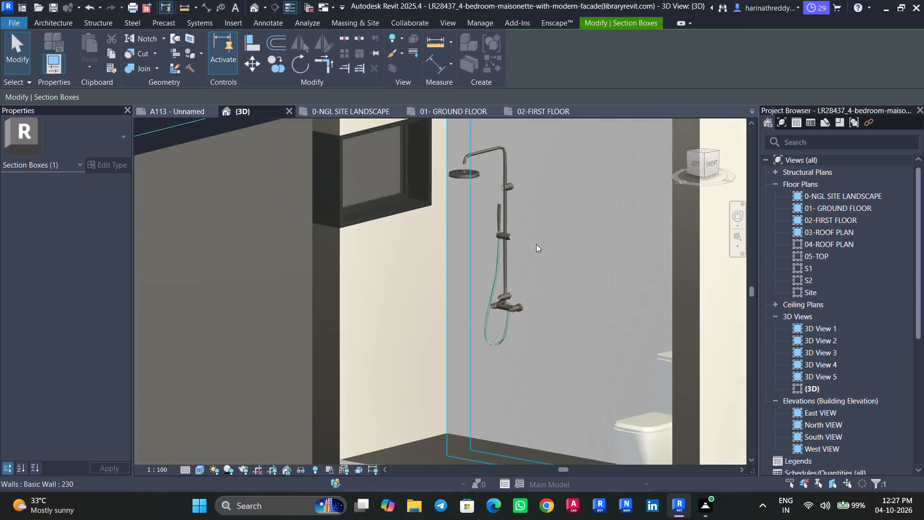
middle_click_drag(532, 241, 440, 179)
scroll(449, 189, "down", 2)
middle_click_drag(453, 194, 475, 197, "shift")
middle_click_drag(478, 203, 424, 193)
scroll(424, 193, "down", 3)
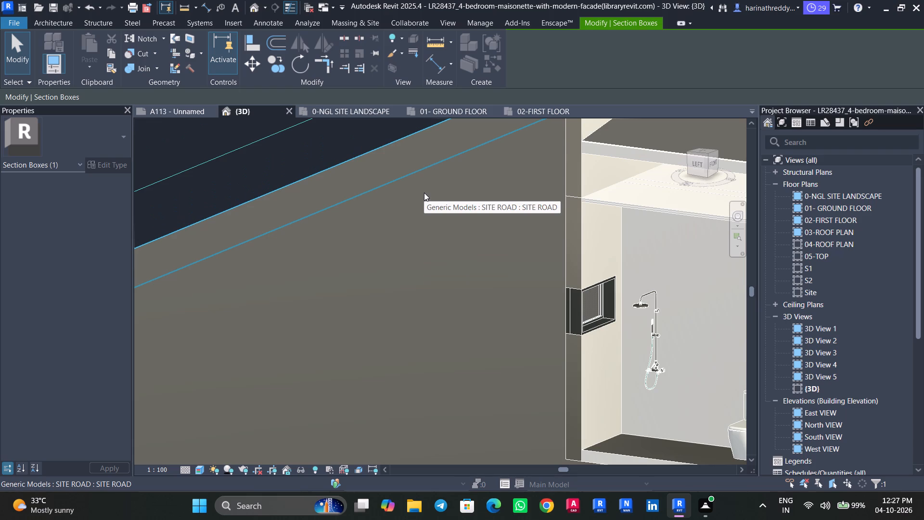
scroll(435, 210, "down", 7)
scroll(435, 209, "up", 1)
scroll(435, 209, "down", 9)
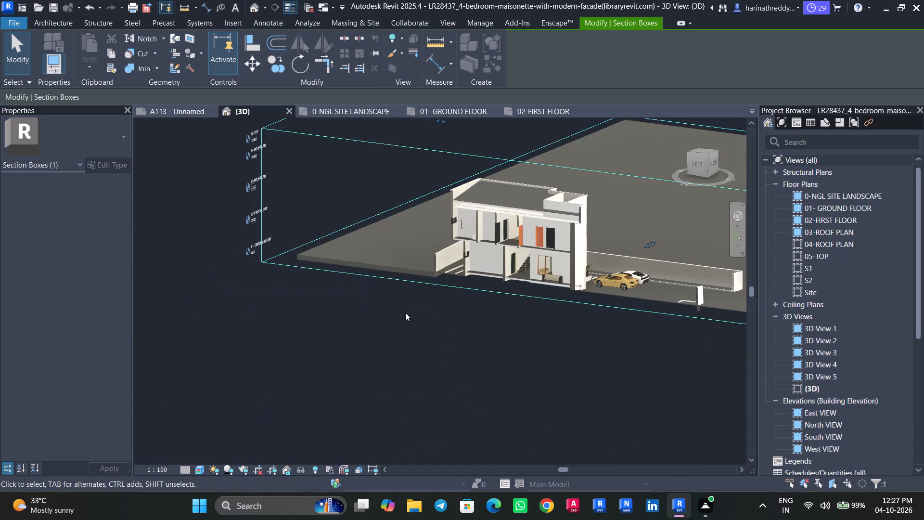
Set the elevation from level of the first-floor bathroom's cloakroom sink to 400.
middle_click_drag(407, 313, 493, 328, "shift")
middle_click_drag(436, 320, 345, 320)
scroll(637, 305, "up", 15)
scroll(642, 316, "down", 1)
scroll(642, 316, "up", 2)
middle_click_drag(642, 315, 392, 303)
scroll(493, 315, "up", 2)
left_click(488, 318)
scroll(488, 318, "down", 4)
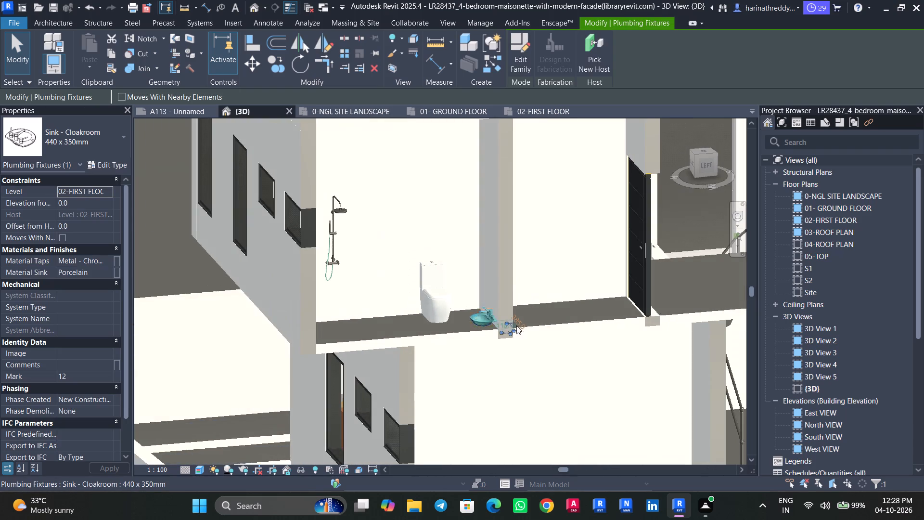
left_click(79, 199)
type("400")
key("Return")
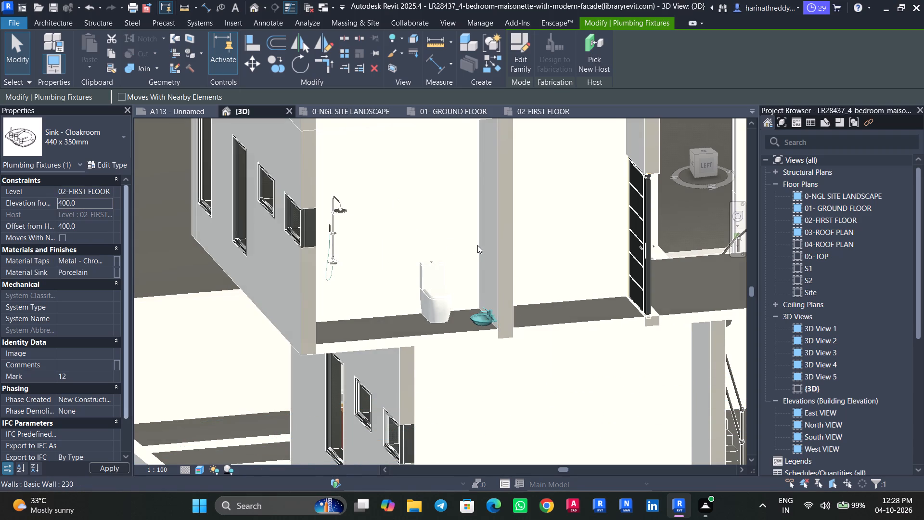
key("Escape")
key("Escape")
Set the elevation from level of the first-floor bathroom's cloakroom sink to 1000.
left_click(490, 294)
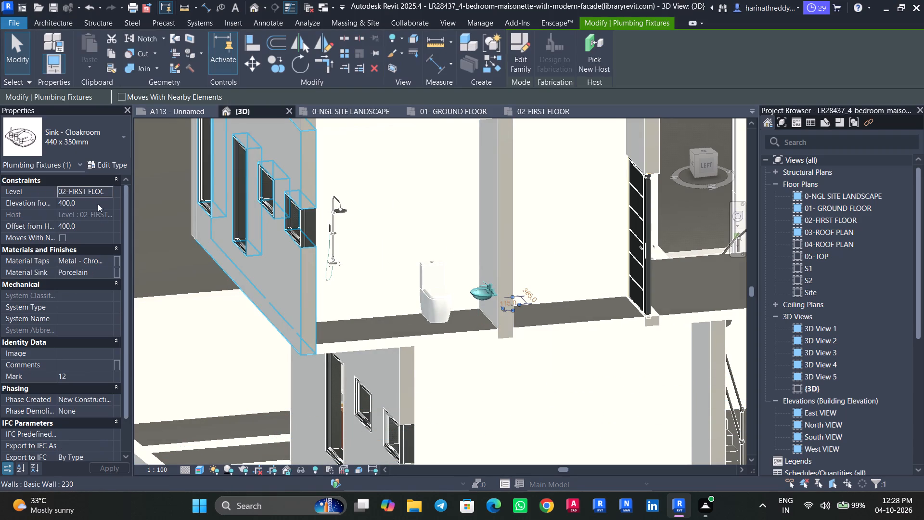
left_click(98, 198)
type("1000")
key("Return")
key("Escape")
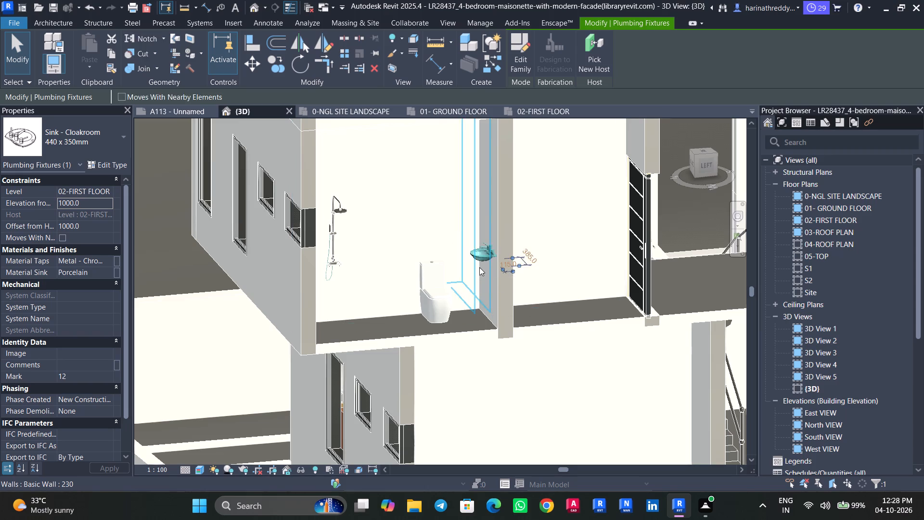
key("Escape")
middle_click_drag(463, 314, 455, 321, "shift")
scroll(457, 321, "down", 5)
middle_click_drag(451, 323, 445, 325, "shift")
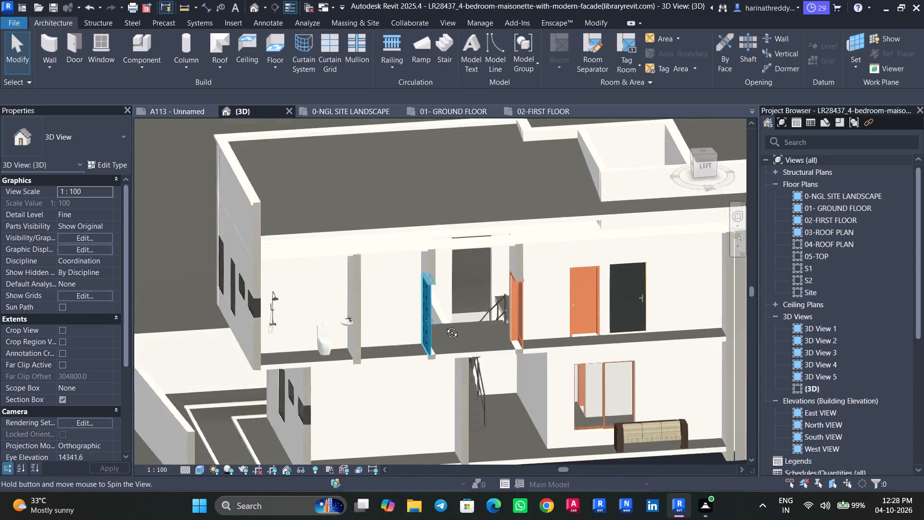
Inspect the close-coupled toilet in the first-floor bathroom at close range.
middle_click_drag(445, 325, 440, 331, "shift")
middle_click_drag(440, 331, 616, 227)
middle_click_drag(600, 248, 595, 252, "shift")
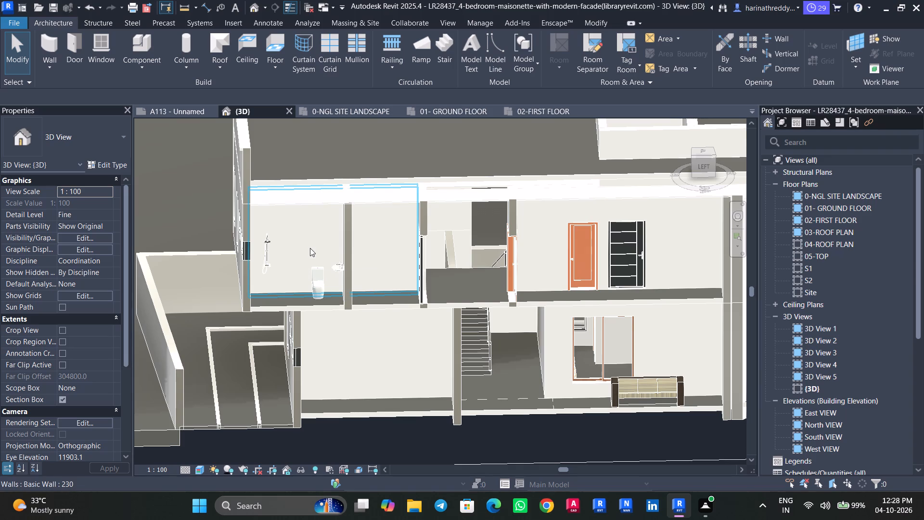
left_click(320, 283)
scroll(318, 285, "up", 12)
scroll(317, 286, "down", 1)
scroll(317, 286, "up", 3)
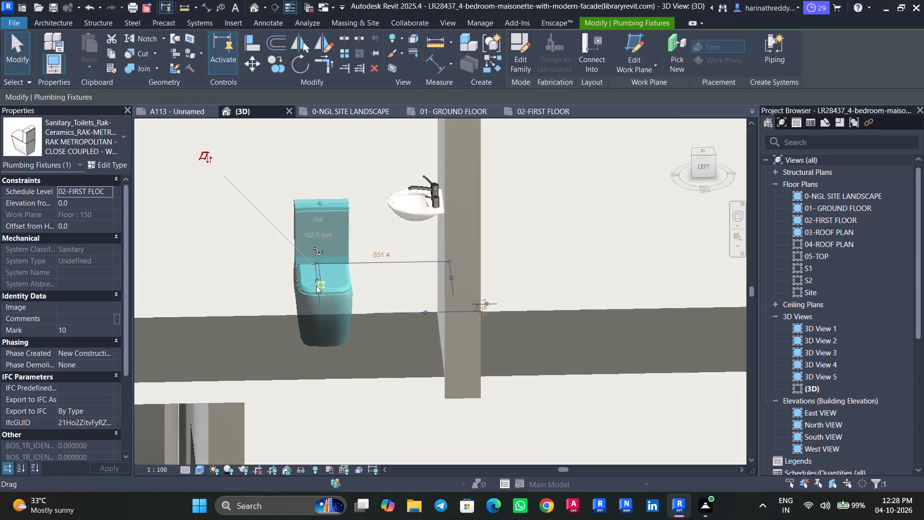
key("Escape")
key("Escape")
left_click(334, 287)
scroll(334, 287, "down", 8)
key("Escape")
key("Escape")
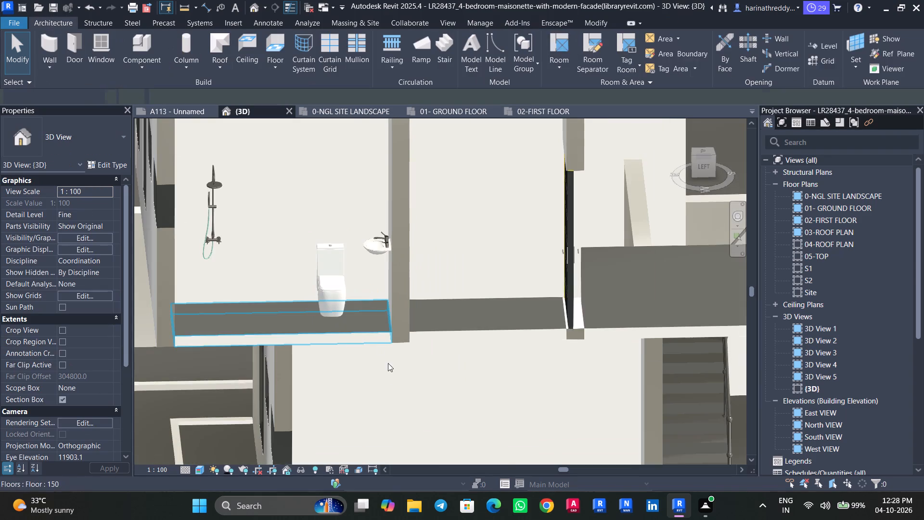
Examine the wall-mounted shower column in the first-floor bathroom from an angled view.
middle_click_drag(385, 373, 381, 374, "shift")
scroll(387, 367, "down", 7)
scroll(389, 363, "up", 1)
scroll(389, 363, "down", 6)
middle_click_drag(372, 381, 367, 383, "shift")
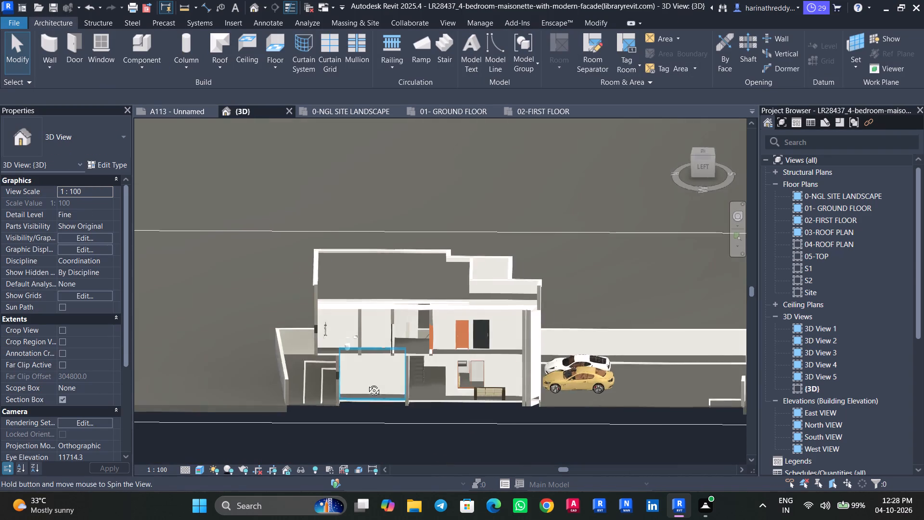
middle_click_drag(367, 383, 346, 393, "shift")
middle_click_drag(343, 395, 536, 380)
scroll(447, 361, "up", 8)
left_click(383, 264)
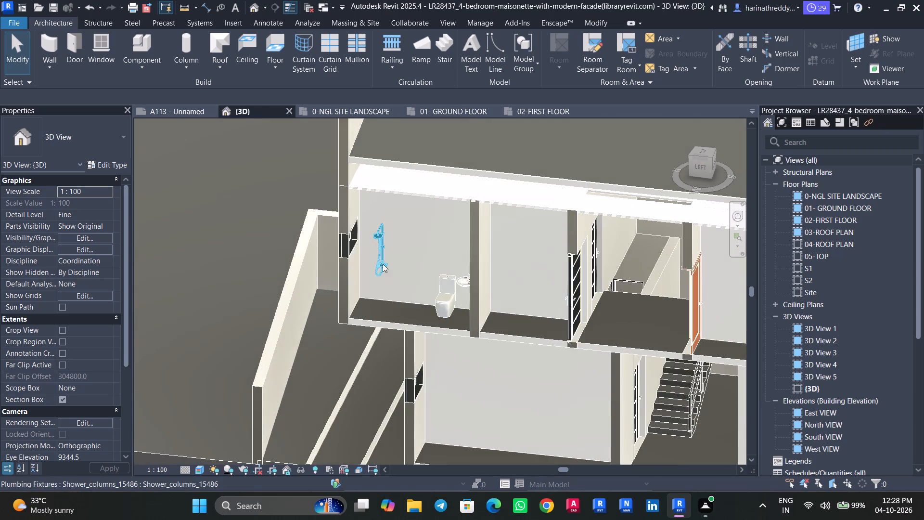
scroll(383, 264, "up", 11)
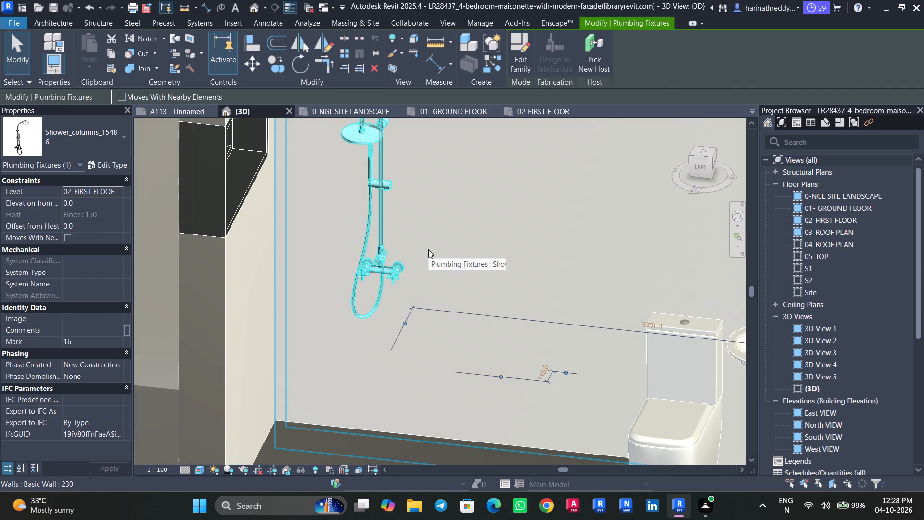
key("Escape")
key("Escape")
middle_click_drag(425, 257, 426, 351)
left_click(379, 318)
key("Escape")
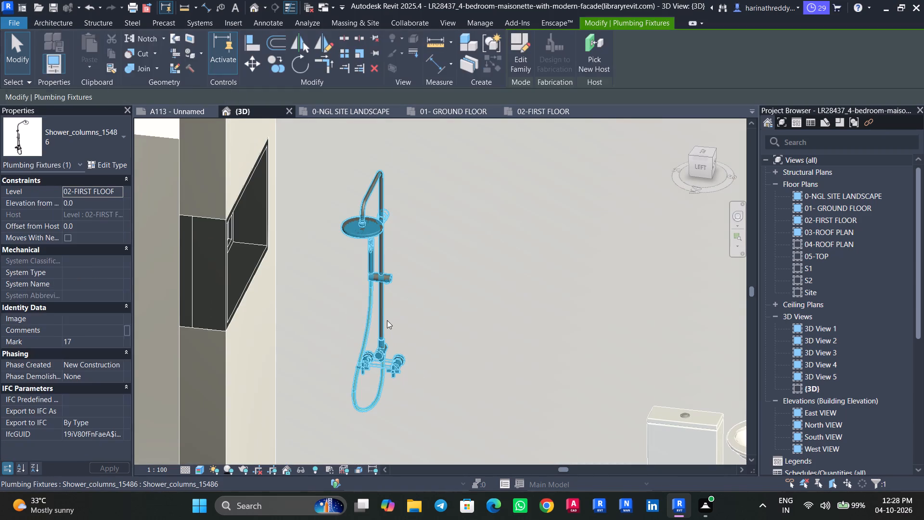
left_click(388, 316)
key("Escape")
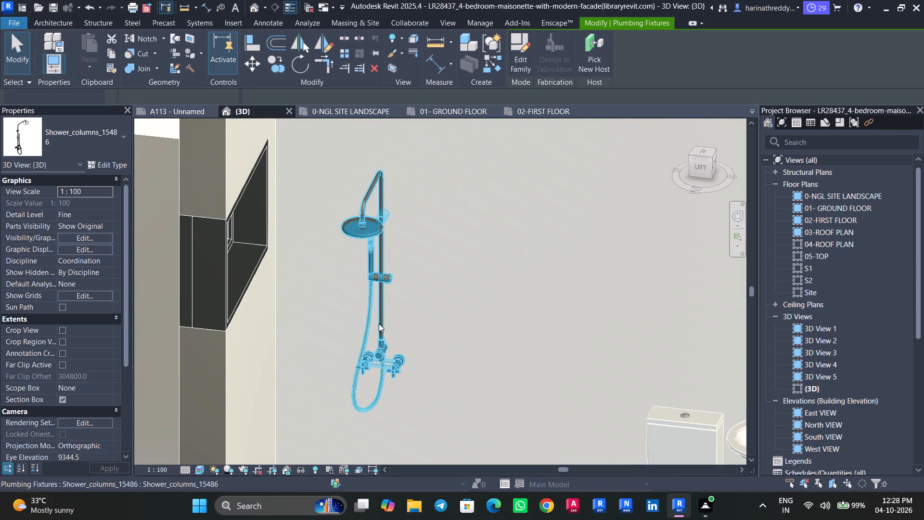
Check the elements overlapping at the first-floor bathroom's shower column by cycling through the selectable candidates.
key("Tab")
key("Tab")
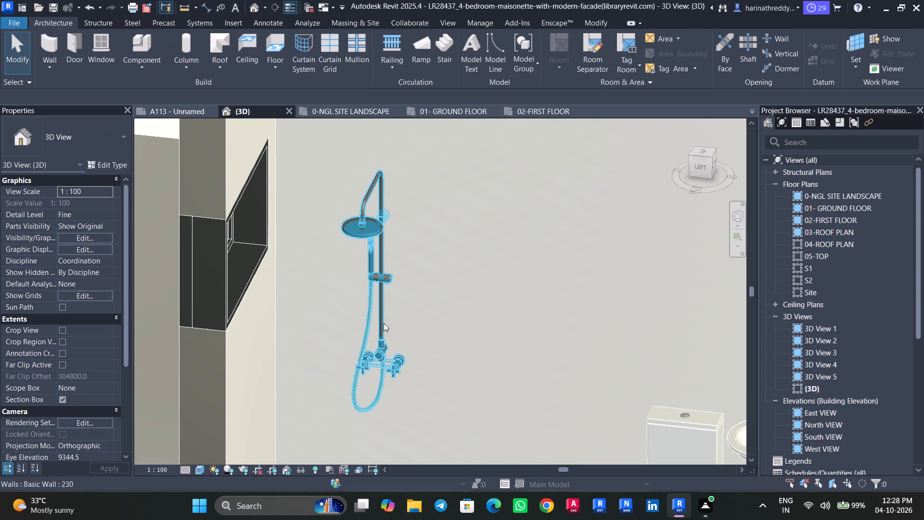
key("Tab")
key("Tab")
key("Tab")
key("Tab")
key("Tab")
key("Escape")
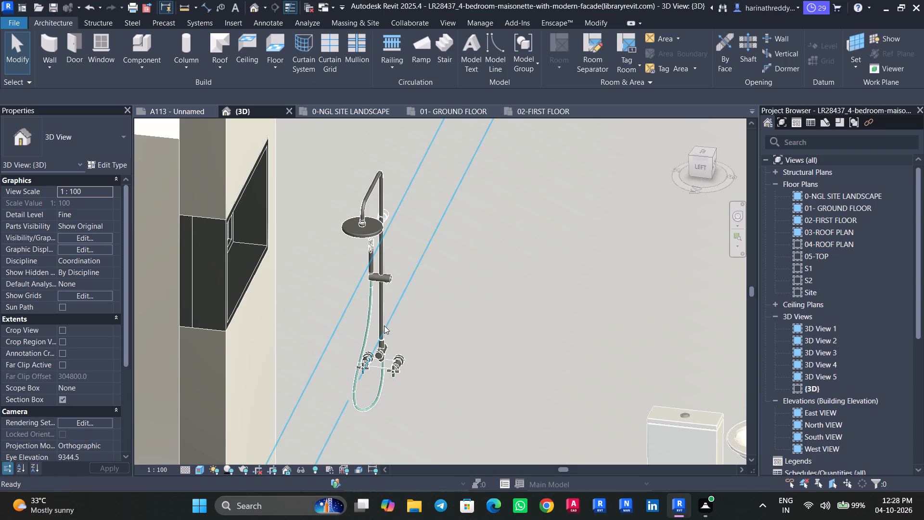
key("Escape")
scroll(390, 316, "up", 4)
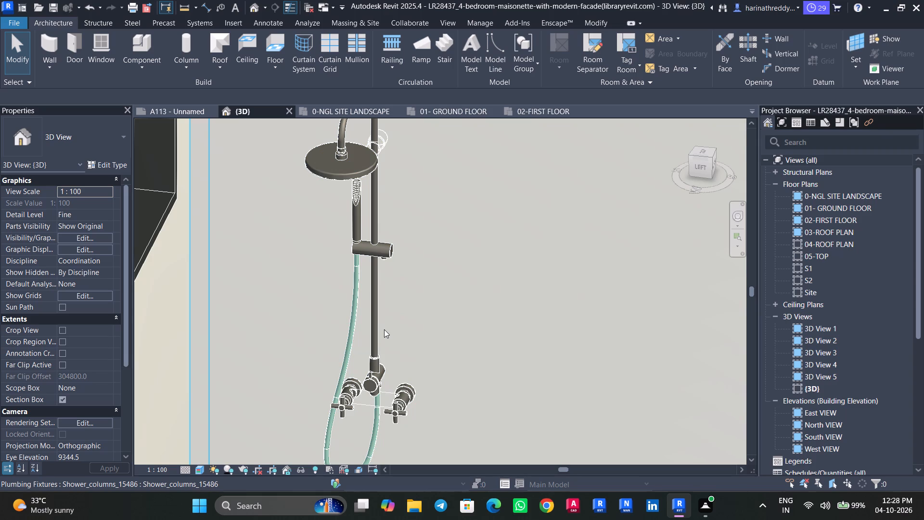
key("Escape")
key("Escape")
left_click(370, 324)
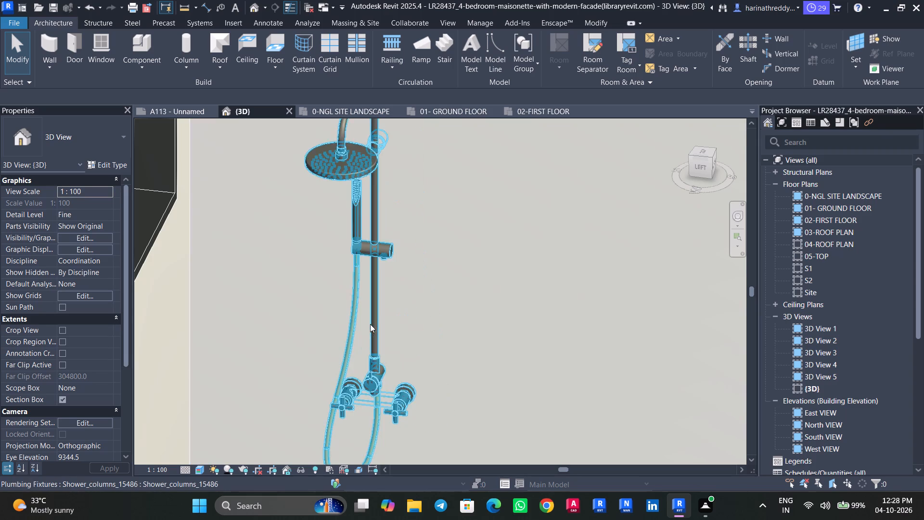
scroll(370, 322, "down", 8)
key("Escape")
key("Escape")
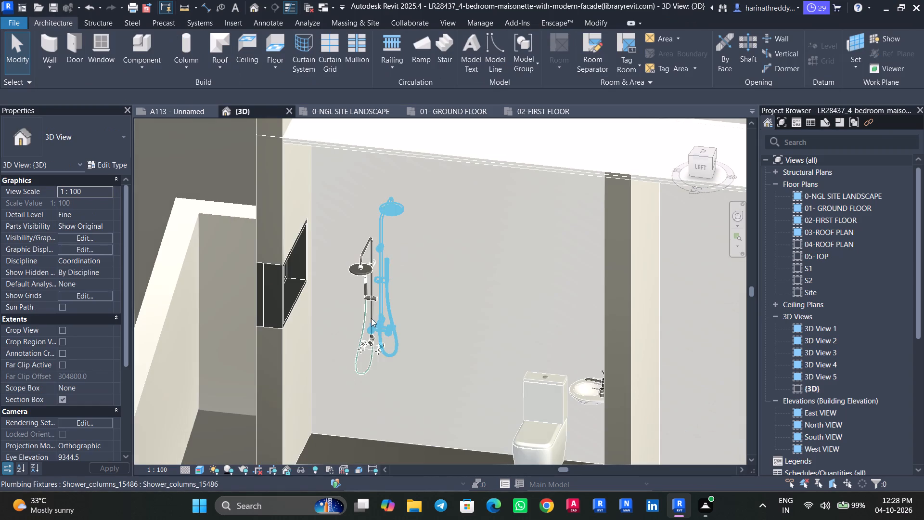
key("Escape")
left_click(369, 327)
key("Escape")
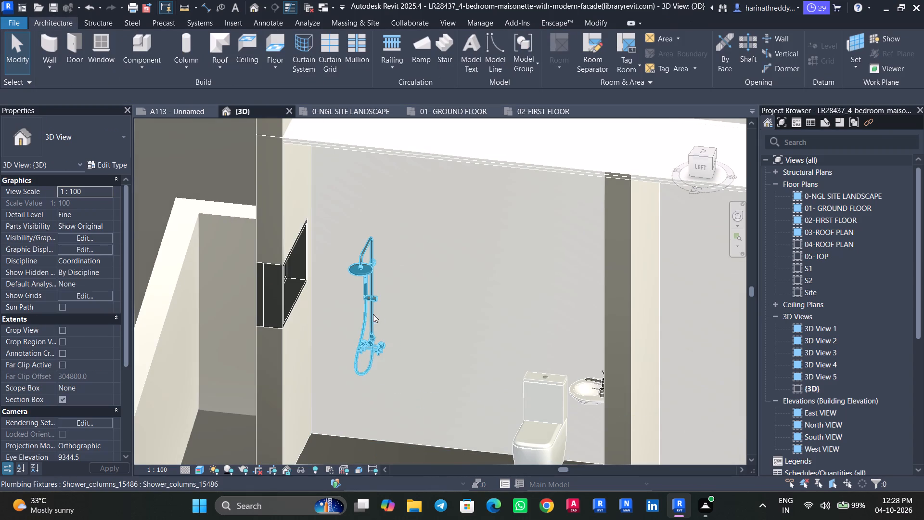
Review the plumbing fixture types available for the first-floor bathroom's shower column without changing it.
left_click(373, 319)
left_click(104, 136)
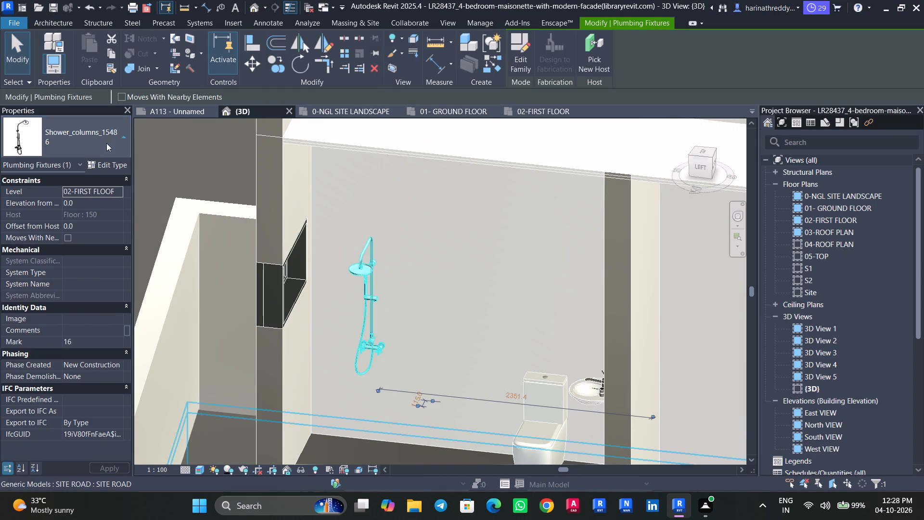
scroll(105, 286, "up", 5)
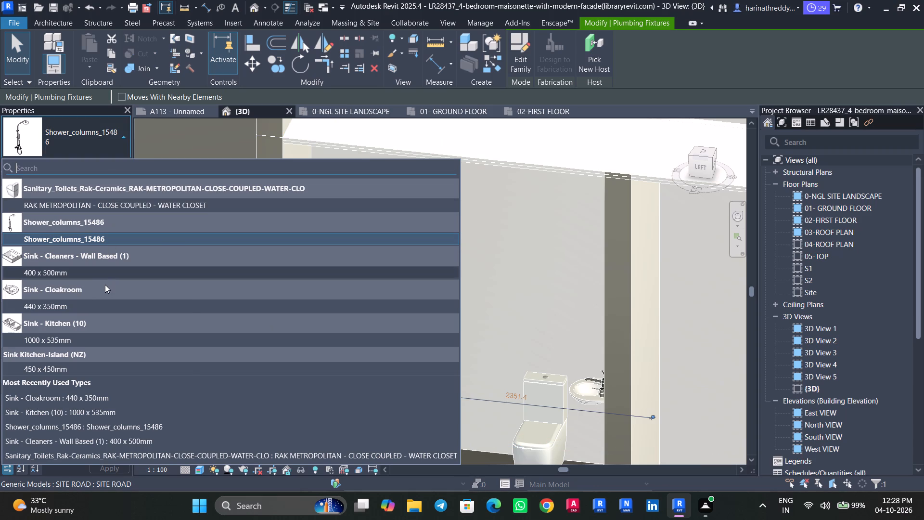
scroll(108, 286, "down", 8)
key("Escape")
key("Escape")
key("Escape")
key("Escape")
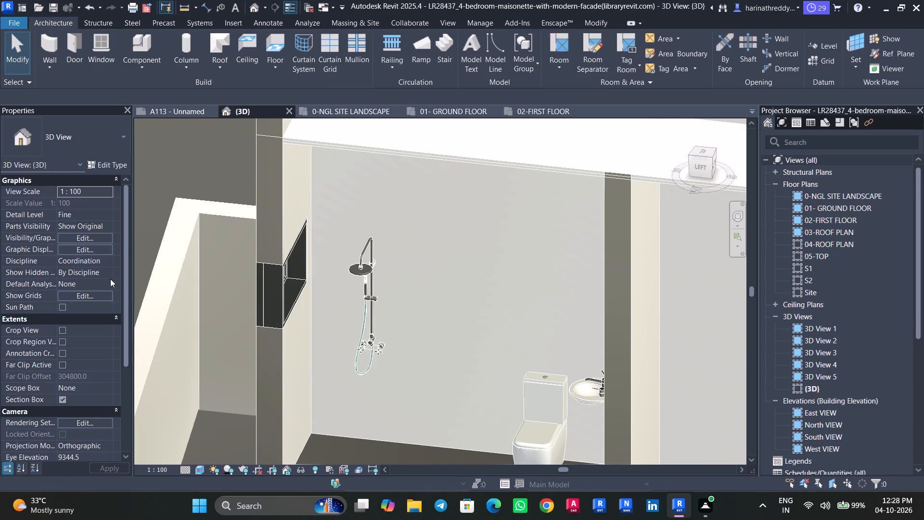
key("Escape")
key("Escape")
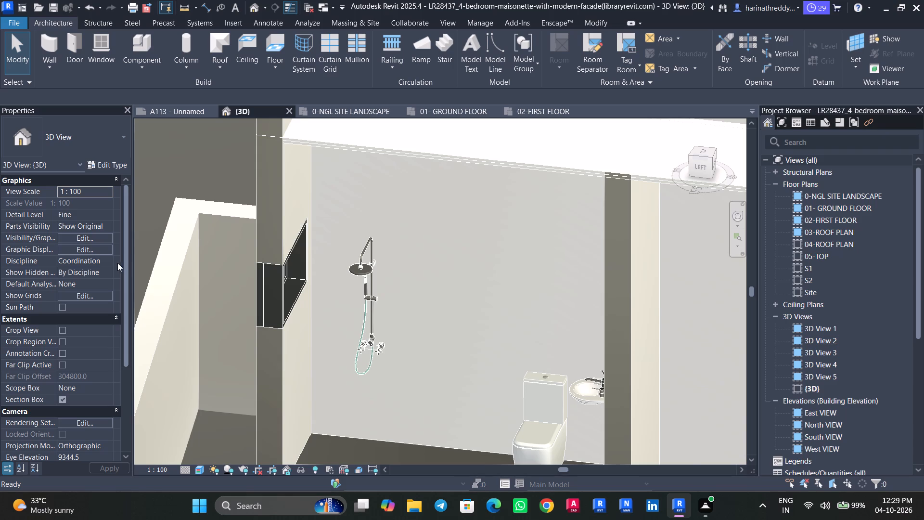
Examine the fixed window beside the shower column, and view the whole section-cut house.
left_click(273, 281)
key("Escape")
key("Escape")
left_click(267, 286)
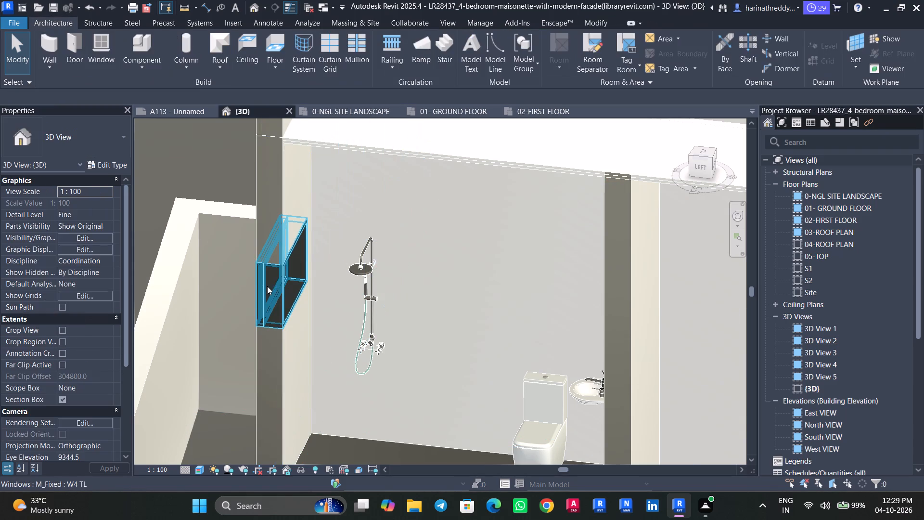
scroll(267, 289, "down", 5)
key("Escape")
key("Escape")
scroll(231, 285, "down", 7)
scroll(231, 284, "up", 1)
scroll(231, 284, "down", 6)
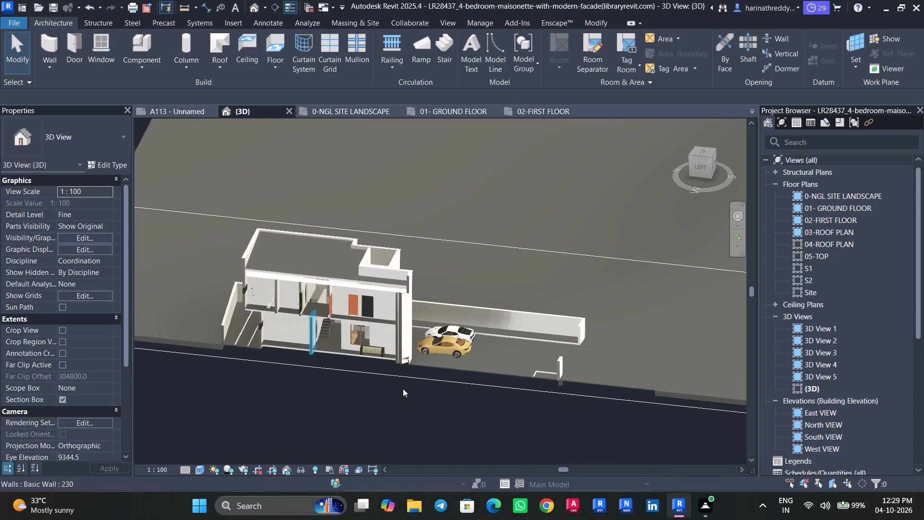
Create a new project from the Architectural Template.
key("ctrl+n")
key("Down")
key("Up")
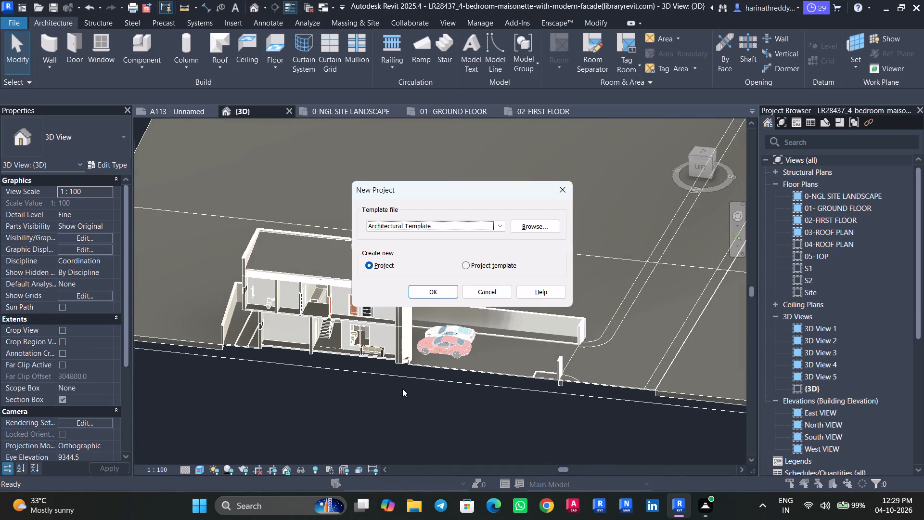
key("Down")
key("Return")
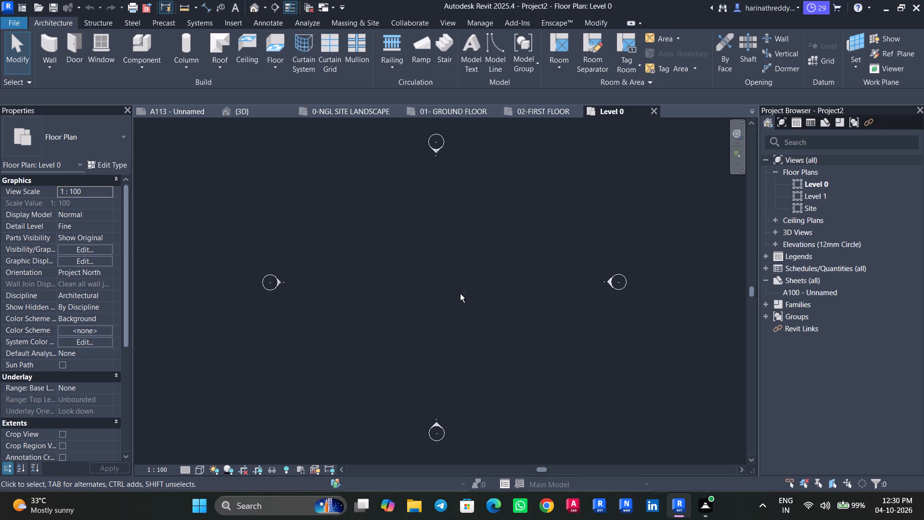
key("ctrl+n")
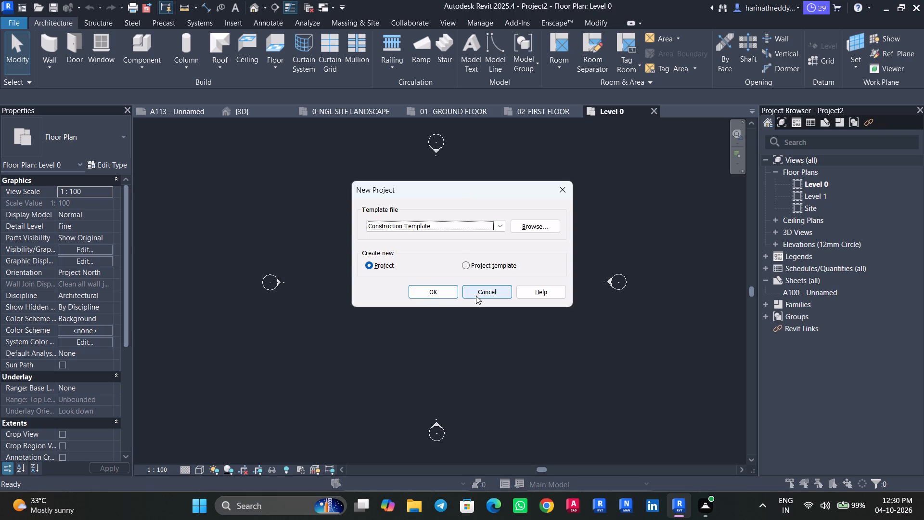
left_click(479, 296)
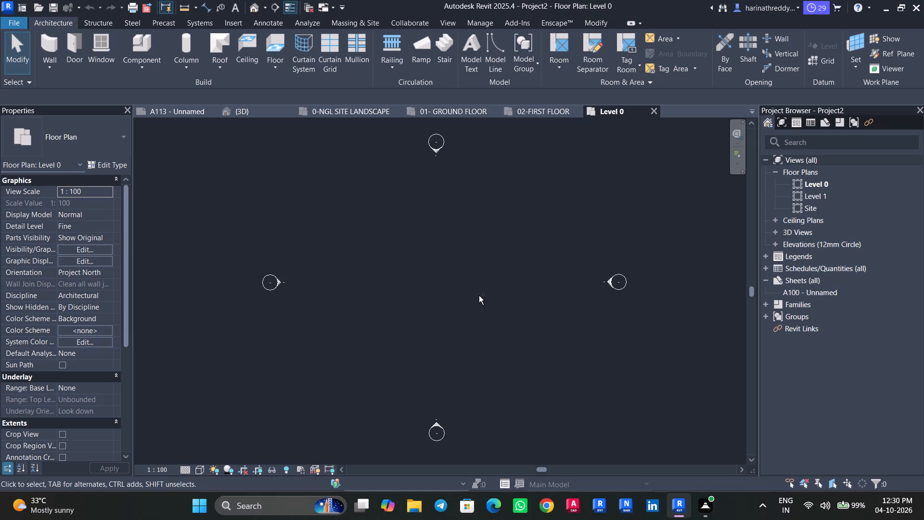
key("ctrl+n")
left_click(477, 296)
Close the new blank project and the four-bedroom maisonette model.
key("ctrl+w")
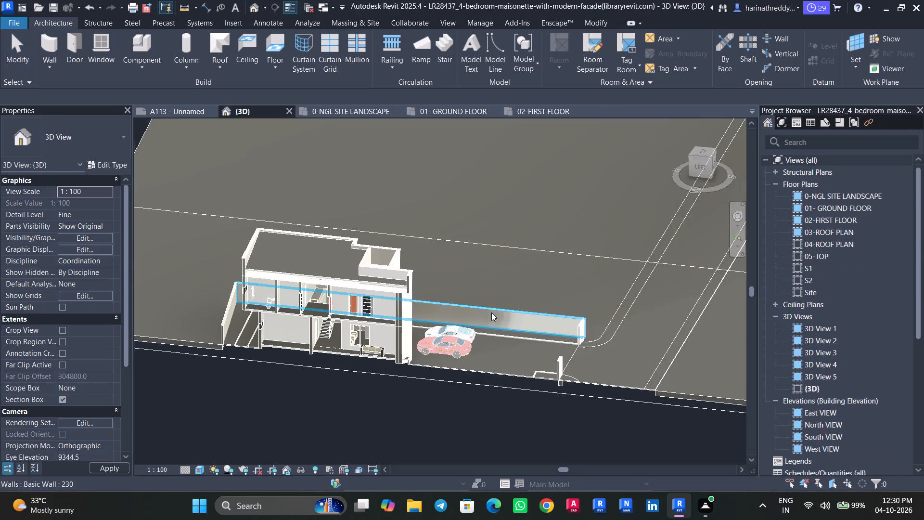
key("ctrl+w")
left_click(492, 259)
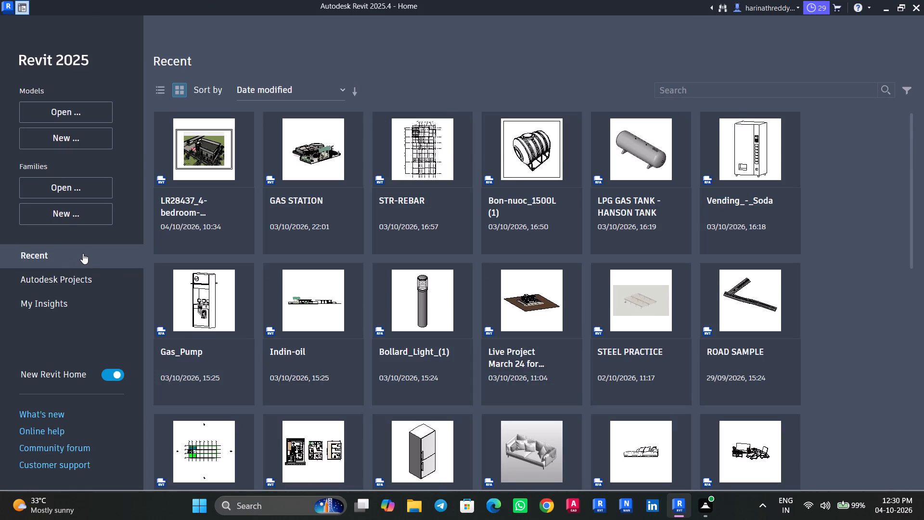
Create a new project from the Architectural Template.
key("n")
key("ctrl+n")
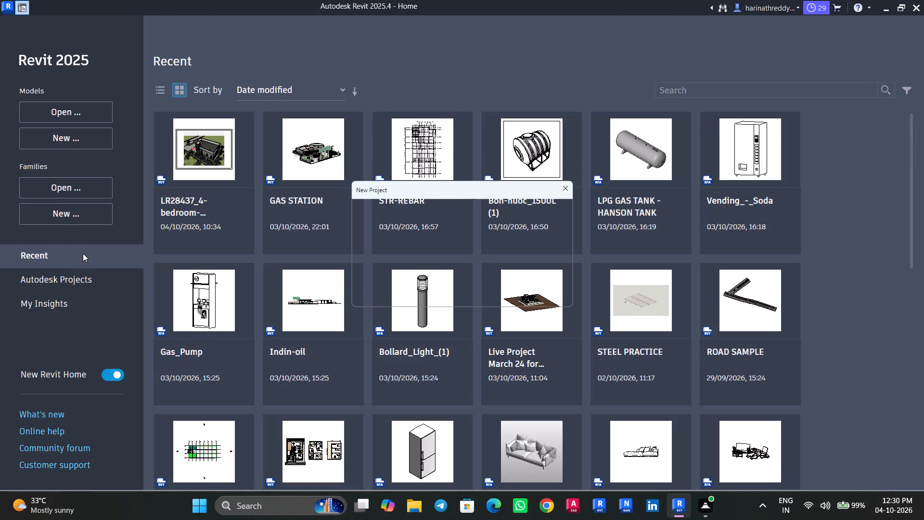
key("Down")
key("Return")
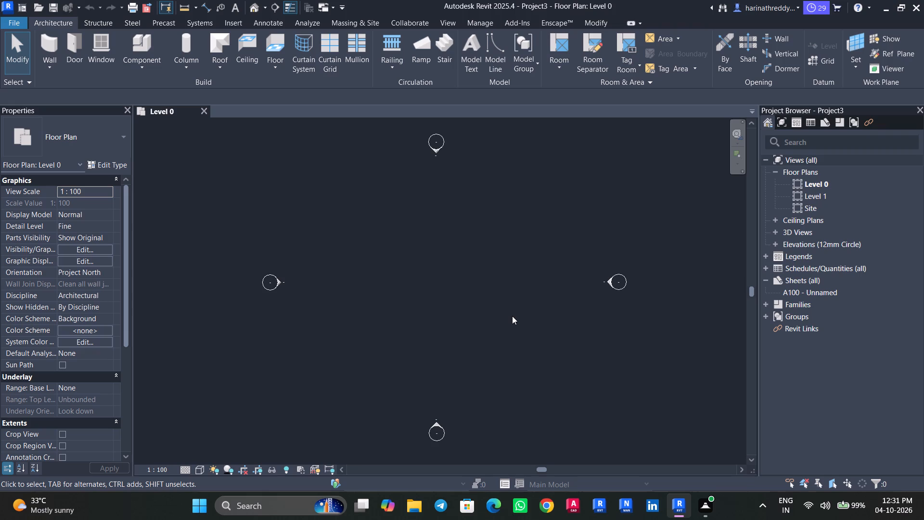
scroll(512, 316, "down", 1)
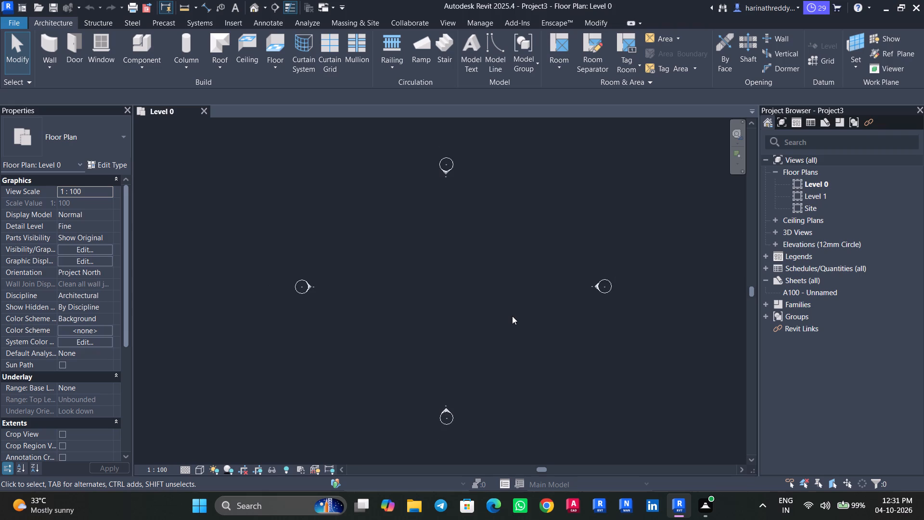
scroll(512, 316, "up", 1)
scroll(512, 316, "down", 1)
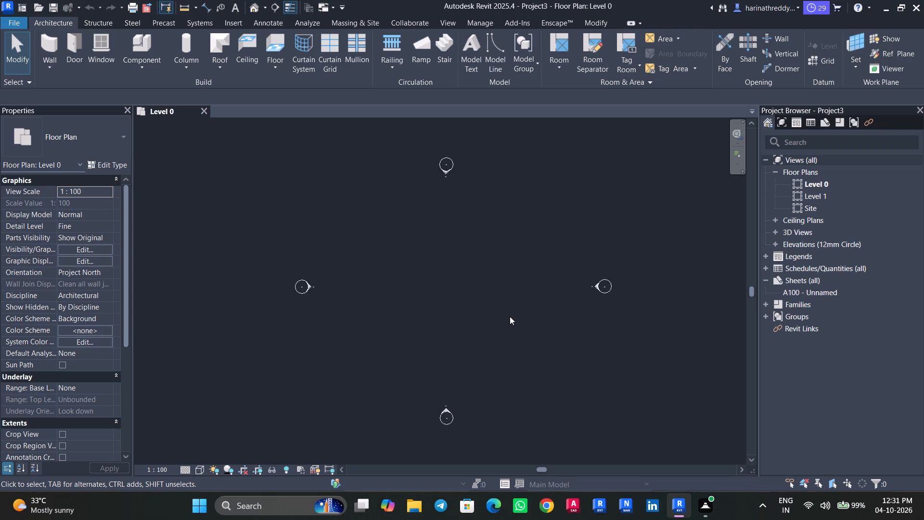
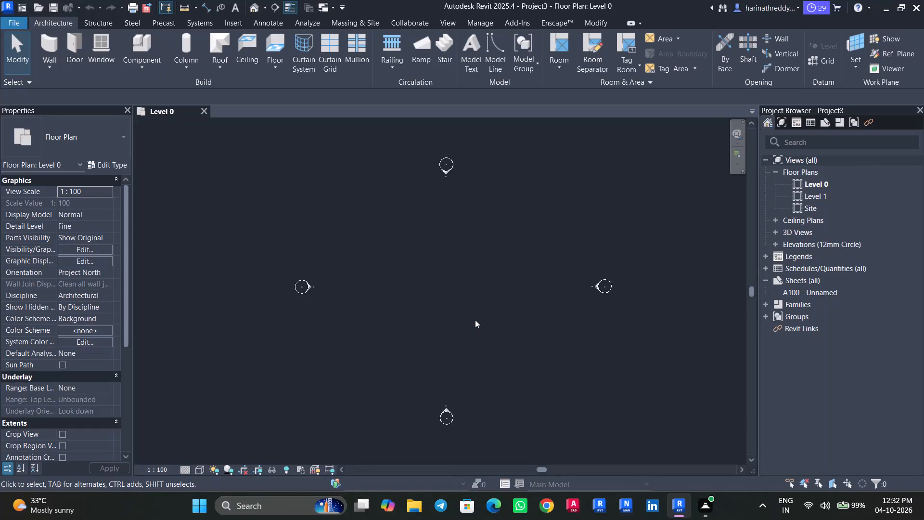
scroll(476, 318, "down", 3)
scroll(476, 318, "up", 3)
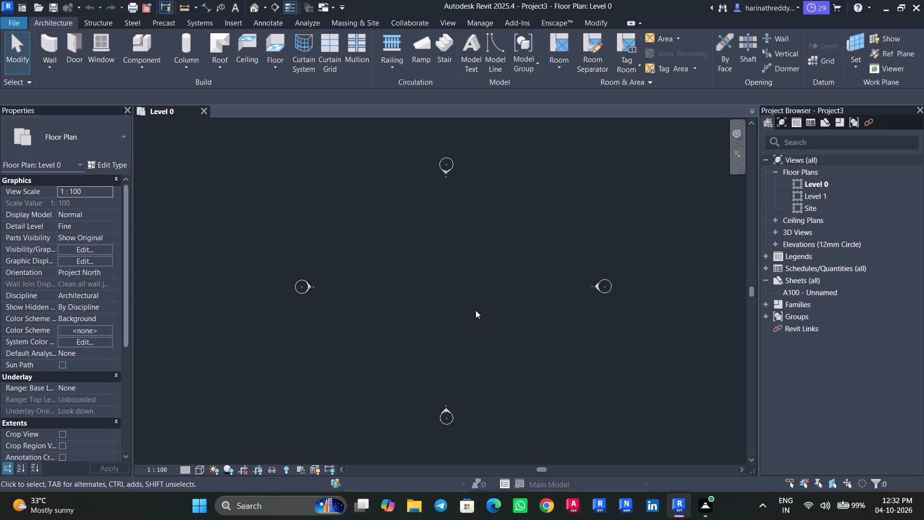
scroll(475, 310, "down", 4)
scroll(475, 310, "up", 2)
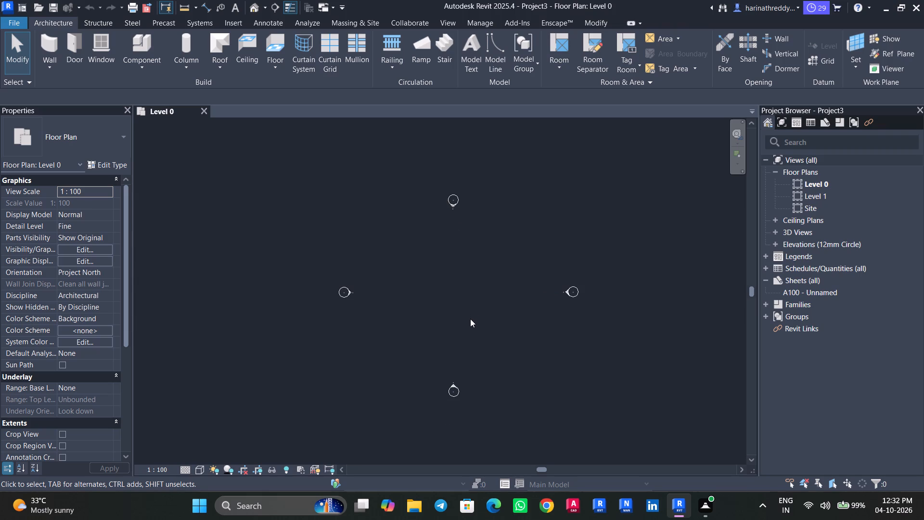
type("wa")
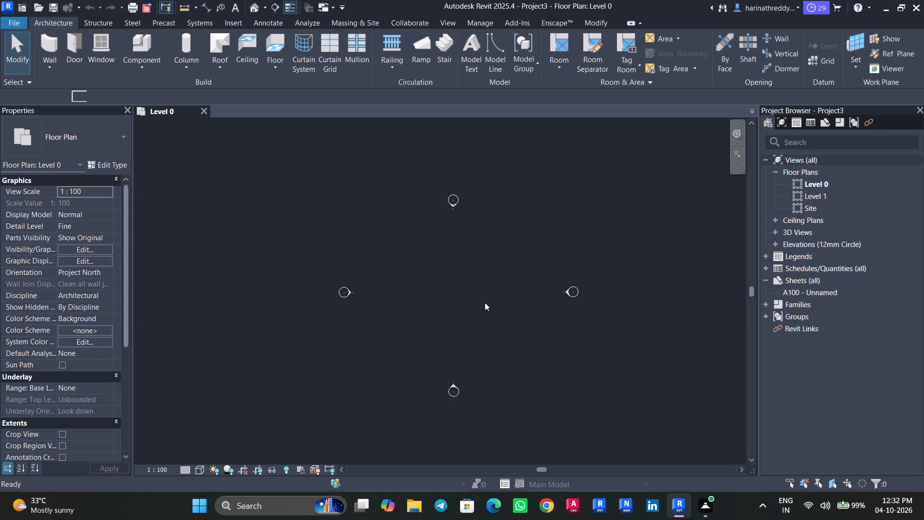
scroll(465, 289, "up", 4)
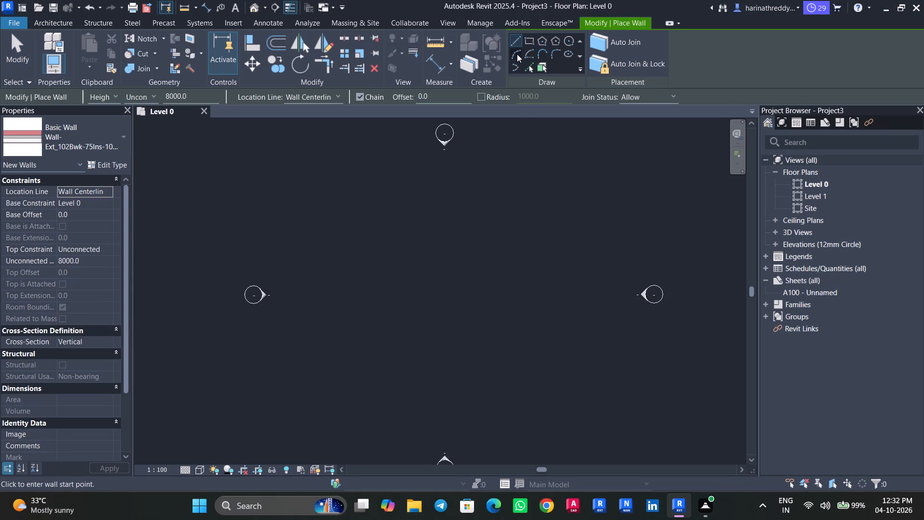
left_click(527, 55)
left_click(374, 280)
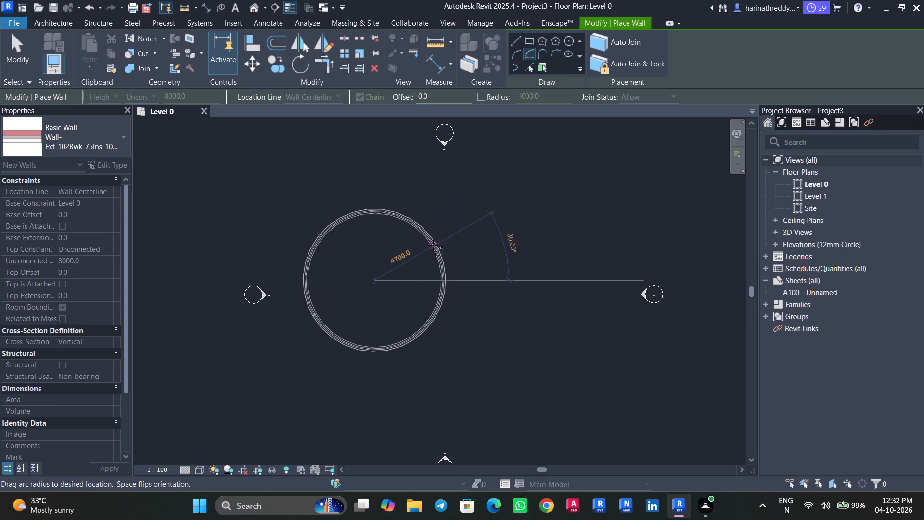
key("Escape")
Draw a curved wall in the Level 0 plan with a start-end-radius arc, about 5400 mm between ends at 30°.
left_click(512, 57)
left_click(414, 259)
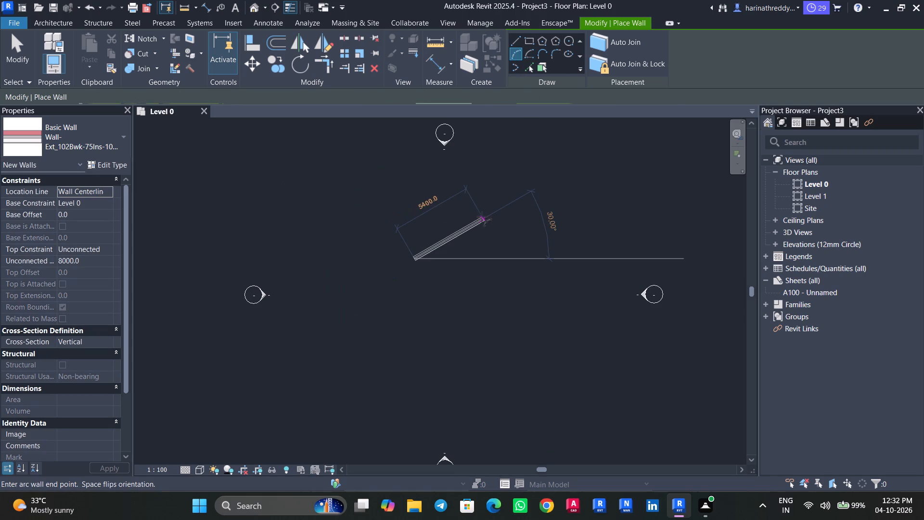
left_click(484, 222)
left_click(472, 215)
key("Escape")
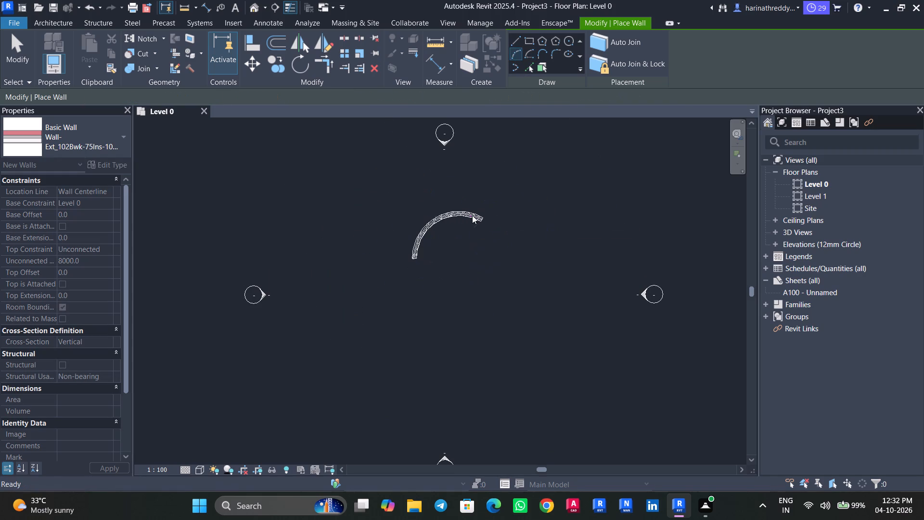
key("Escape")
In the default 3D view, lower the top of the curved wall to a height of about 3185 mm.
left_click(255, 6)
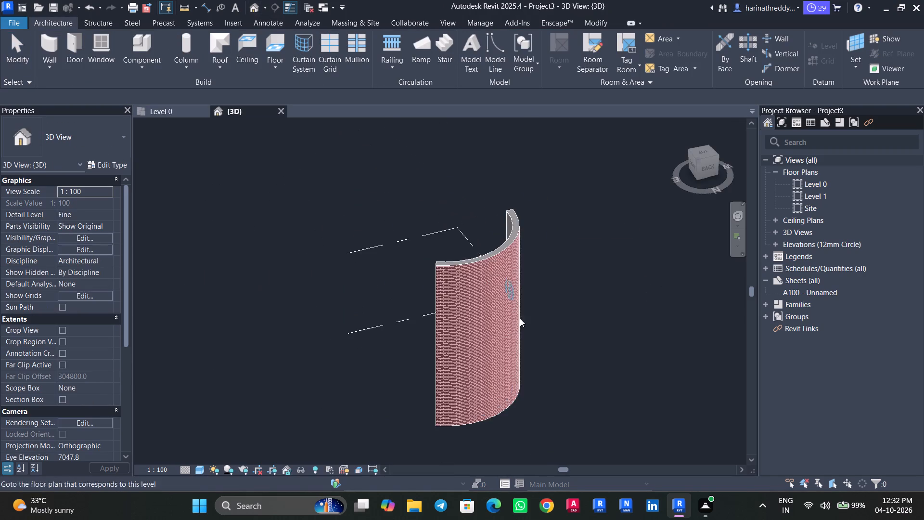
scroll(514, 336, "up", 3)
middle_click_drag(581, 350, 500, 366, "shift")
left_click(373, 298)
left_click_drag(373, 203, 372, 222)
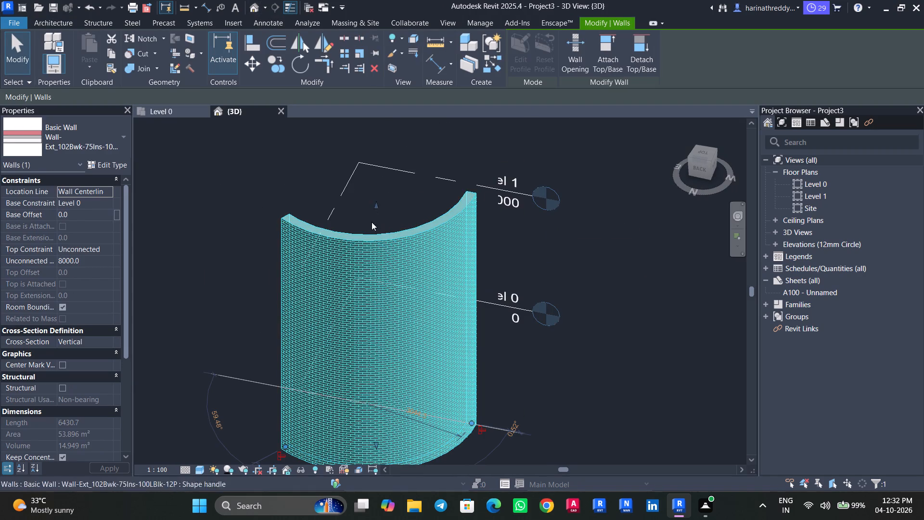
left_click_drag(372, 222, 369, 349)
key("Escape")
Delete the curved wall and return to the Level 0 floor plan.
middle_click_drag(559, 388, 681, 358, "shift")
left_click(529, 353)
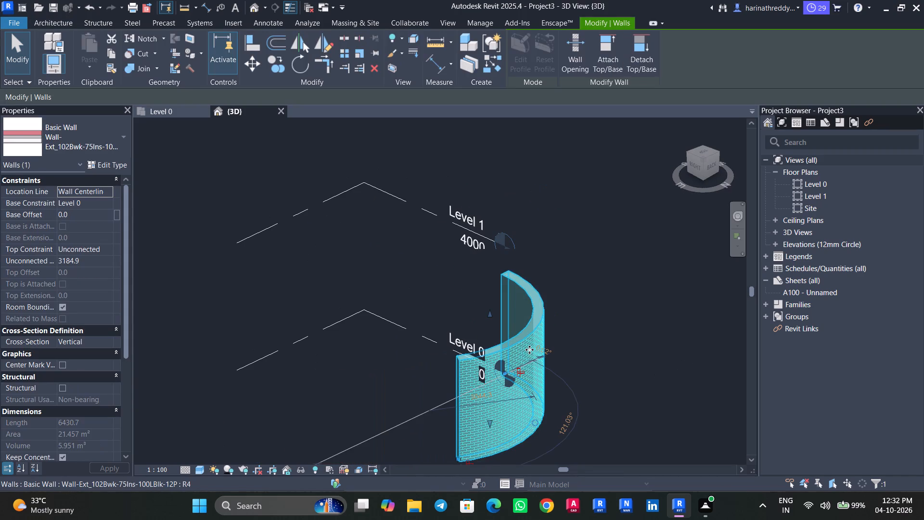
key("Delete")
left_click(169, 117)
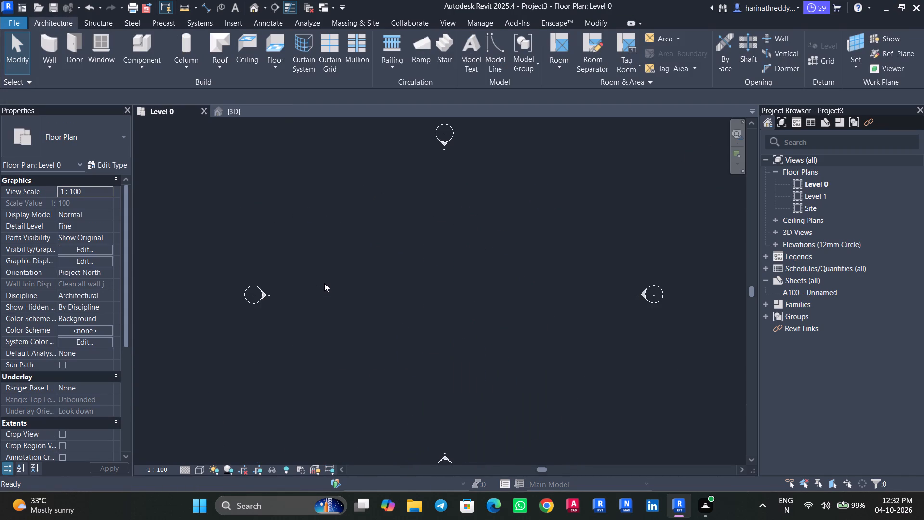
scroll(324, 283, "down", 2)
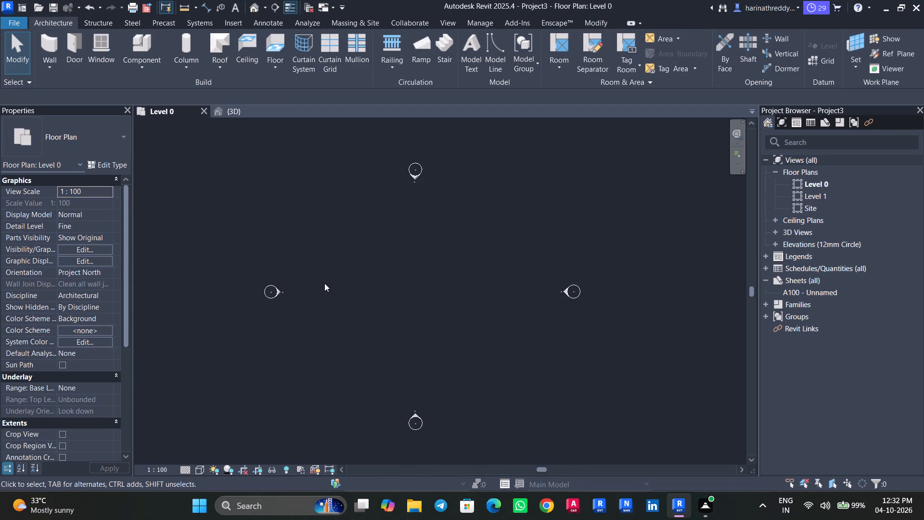
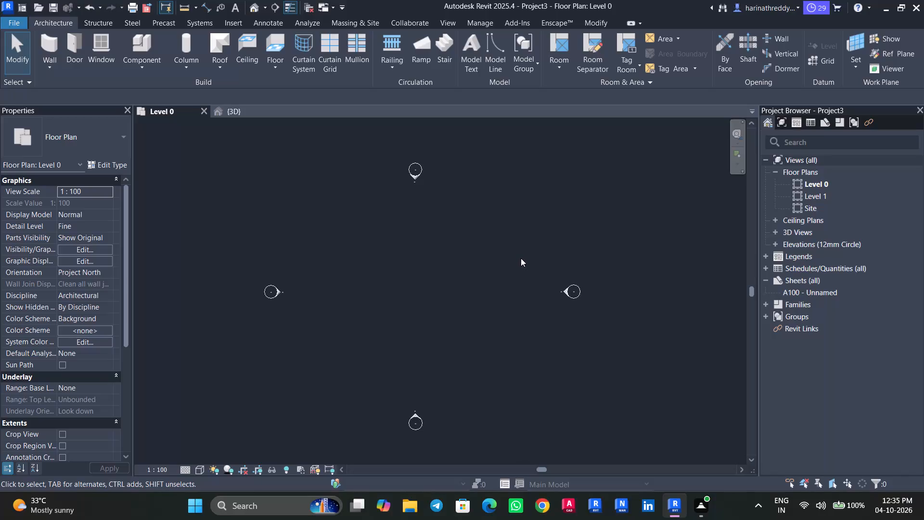
Set the project's Length unit format to Meters with no unit symbol.
type("un")
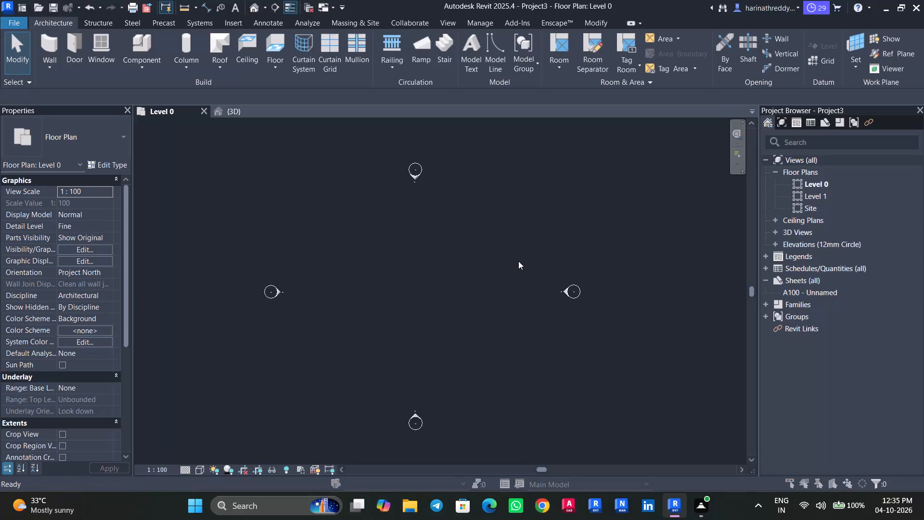
left_click(382, 247)
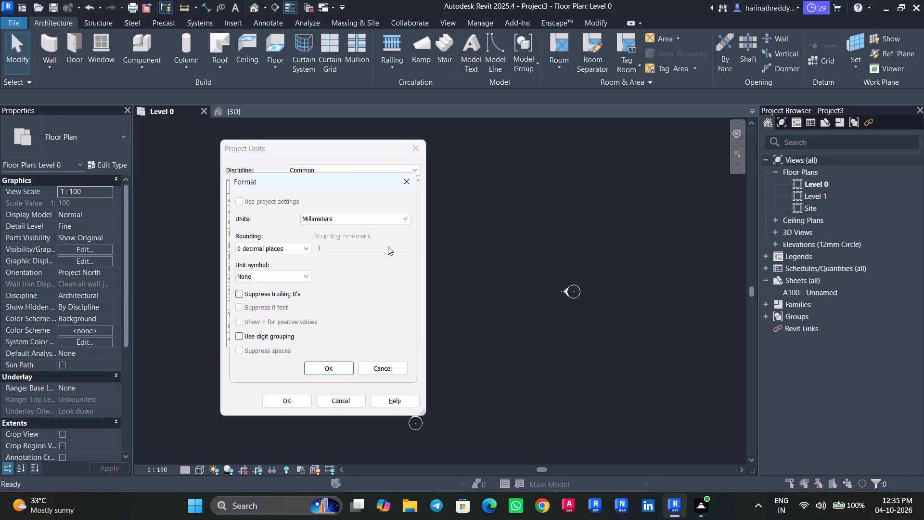
left_click(399, 215)
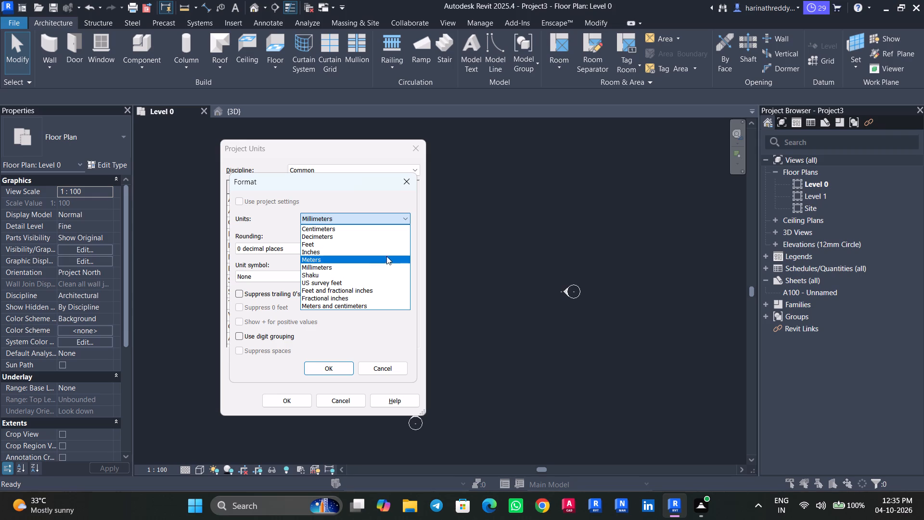
left_click(384, 259)
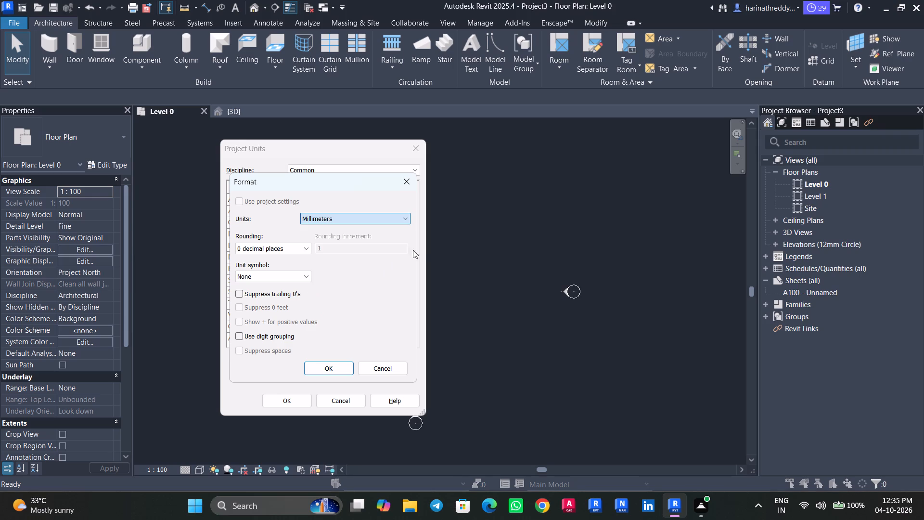
left_click(244, 275)
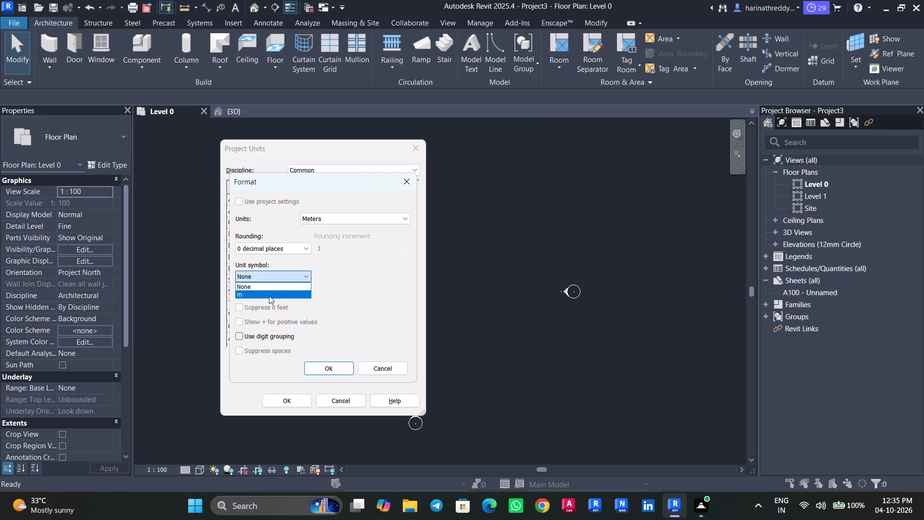
left_click(276, 282)
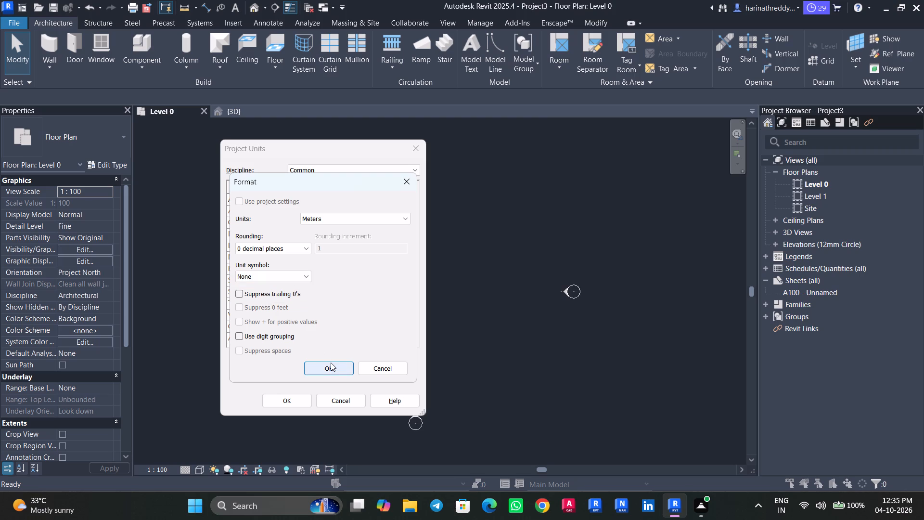
left_click(331, 363)
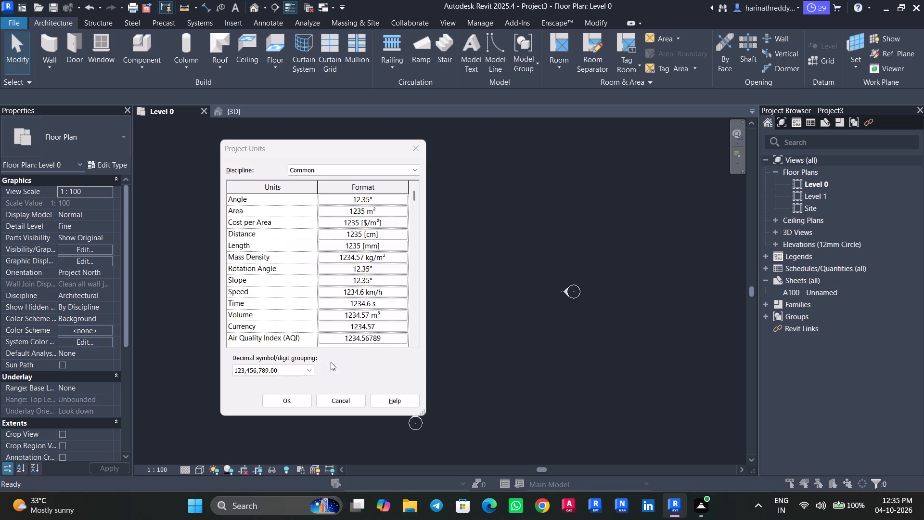
Choose the unit for the project's Distance format and apply the project units.
left_click(392, 232)
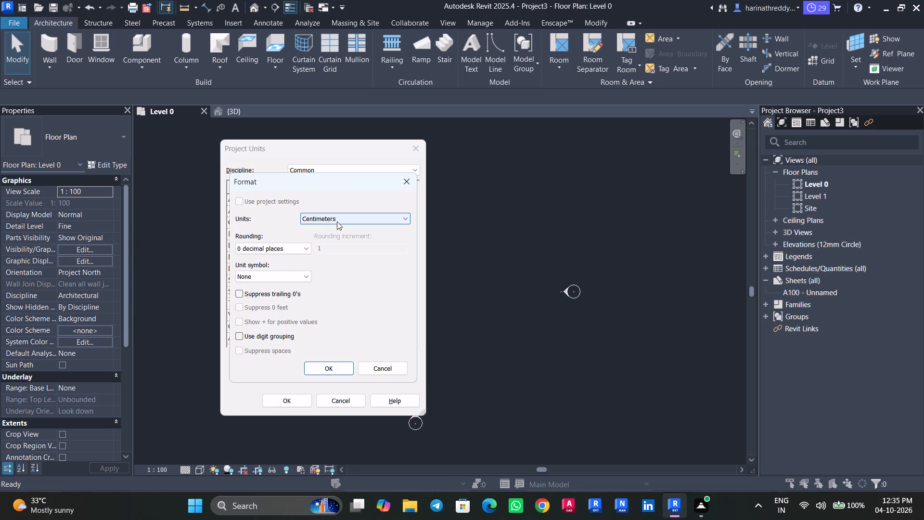
left_click(337, 221)
left_click(335, 257)
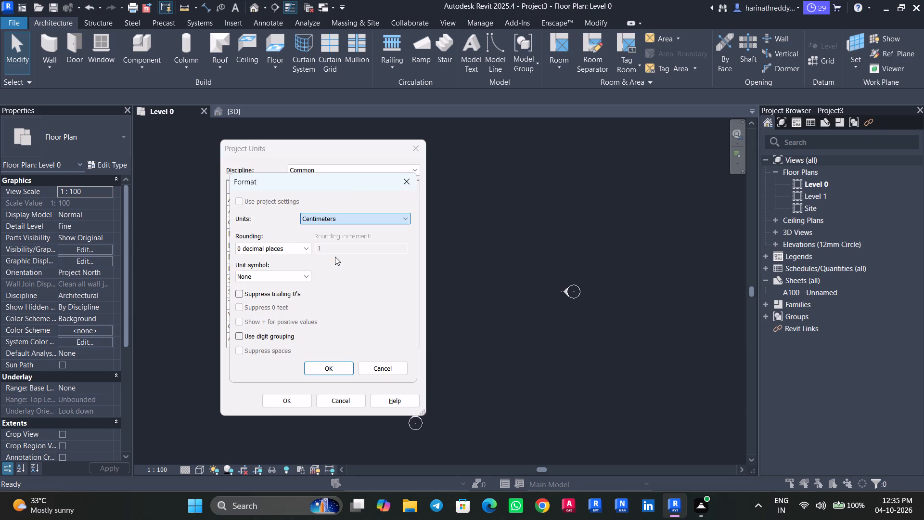
left_click(334, 368)
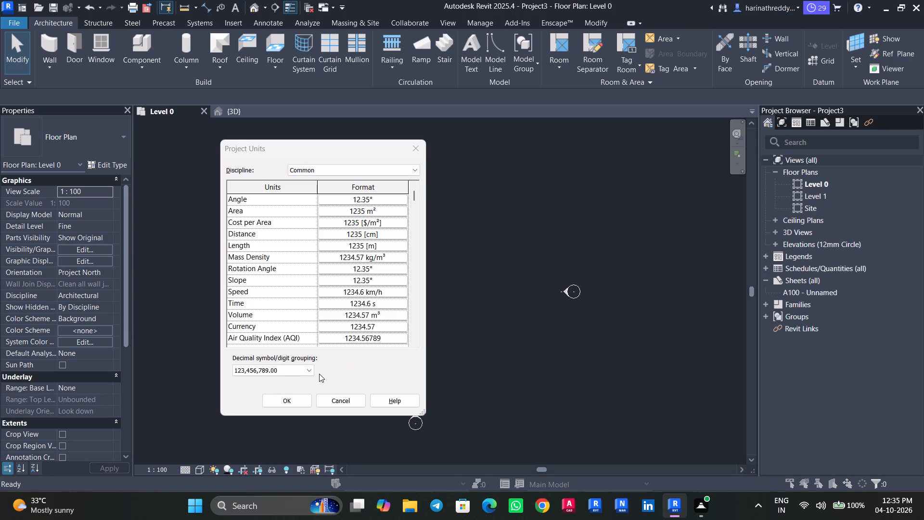
left_click(298, 406)
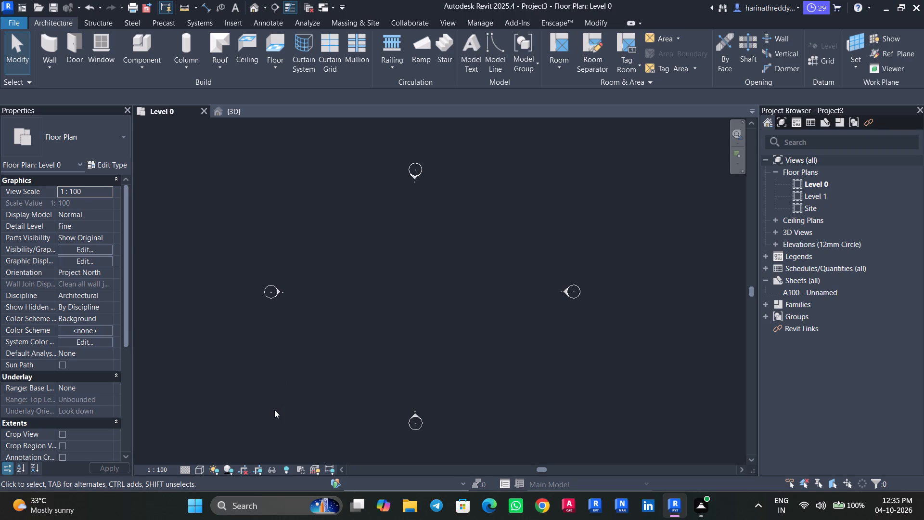
For a new wall, pick the Wall-Ext_215Bwk type and duplicate it as EXT WALL.
type("wa")
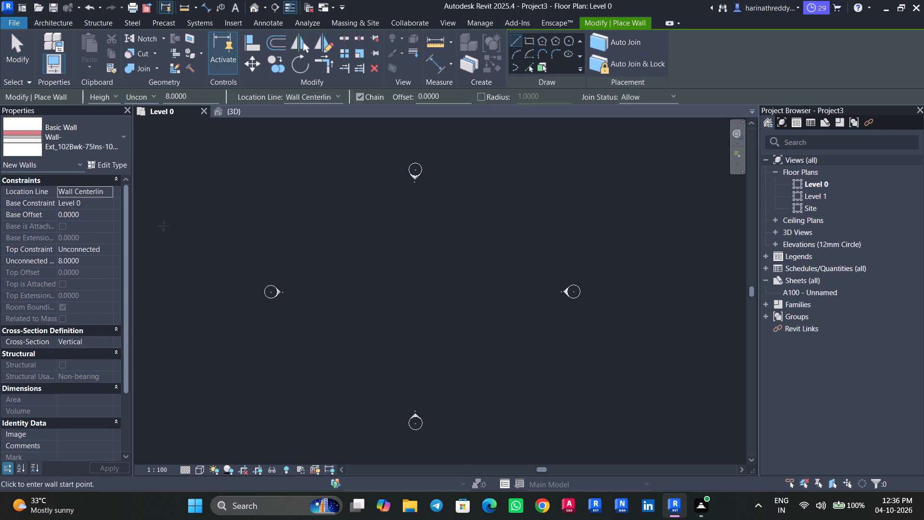
left_click(121, 141)
left_click(95, 230)
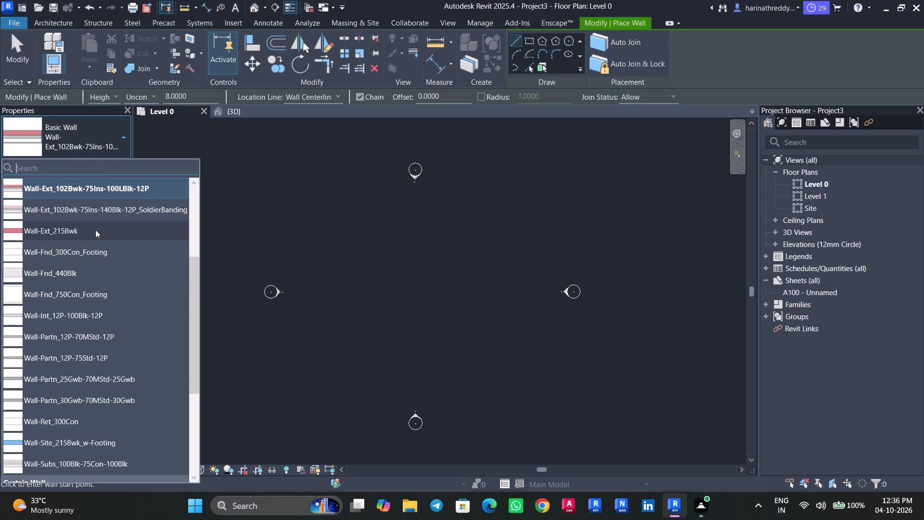
left_click(110, 163)
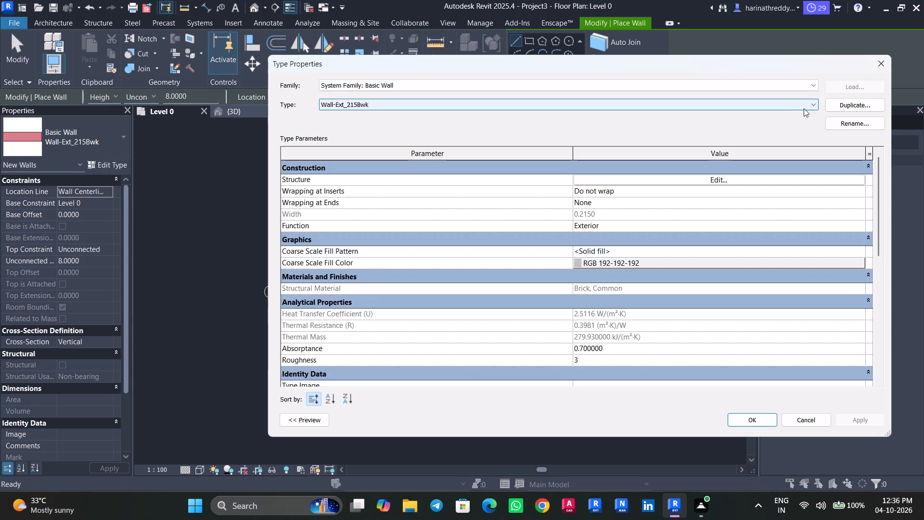
left_click(843, 104)
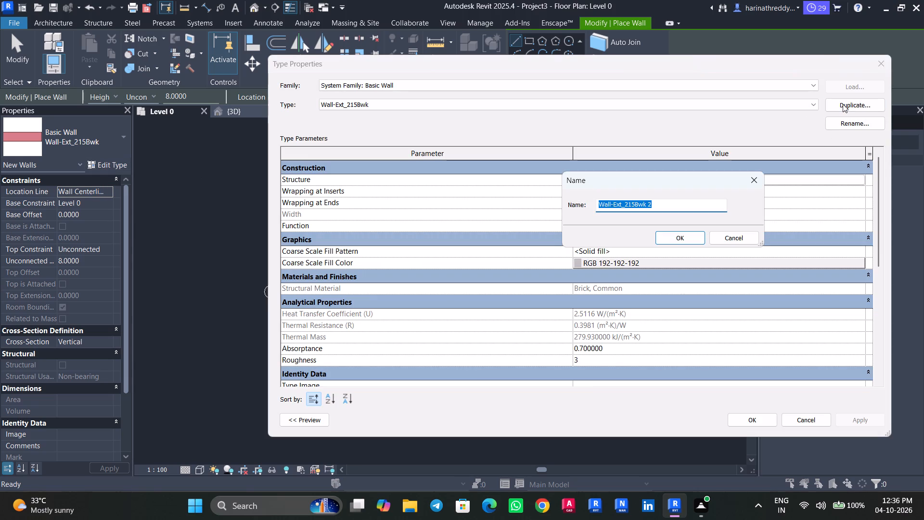
type("EXT WALL")
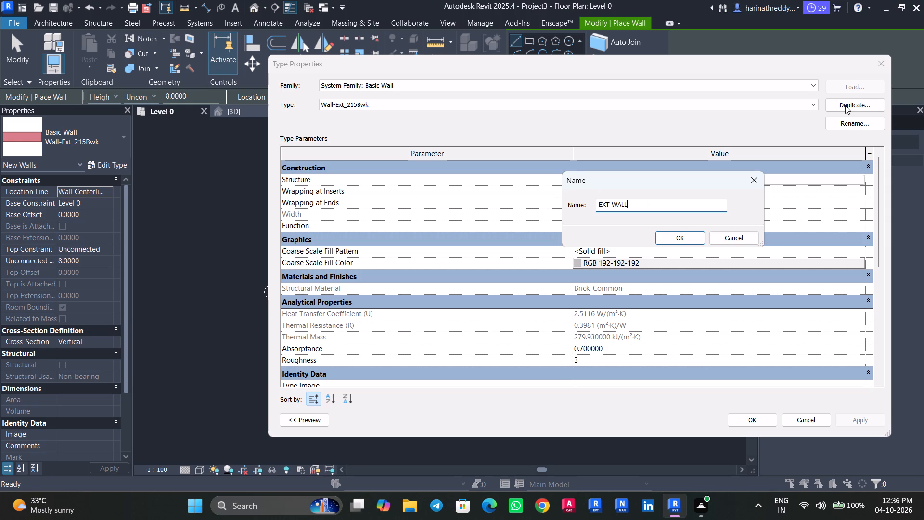
left_click(688, 234)
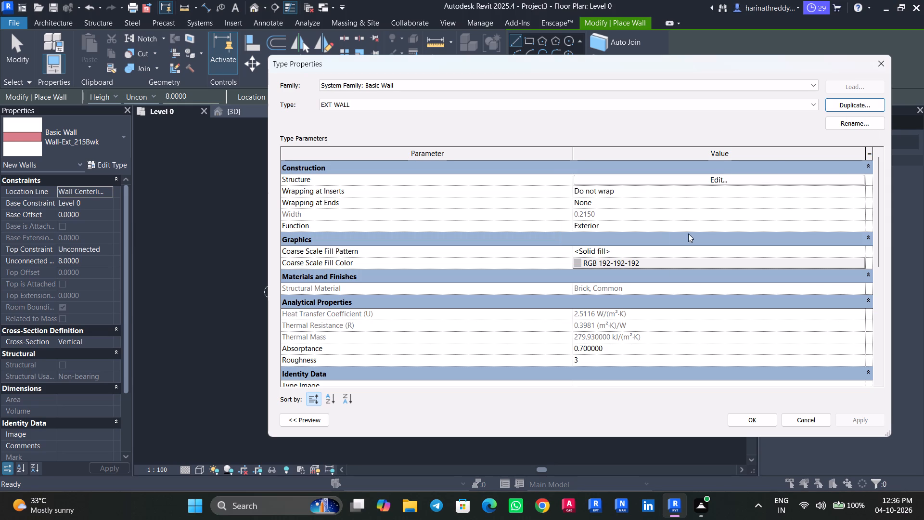
Review the layer structure and type parameters of the EXT WALL type.
left_click(654, 181)
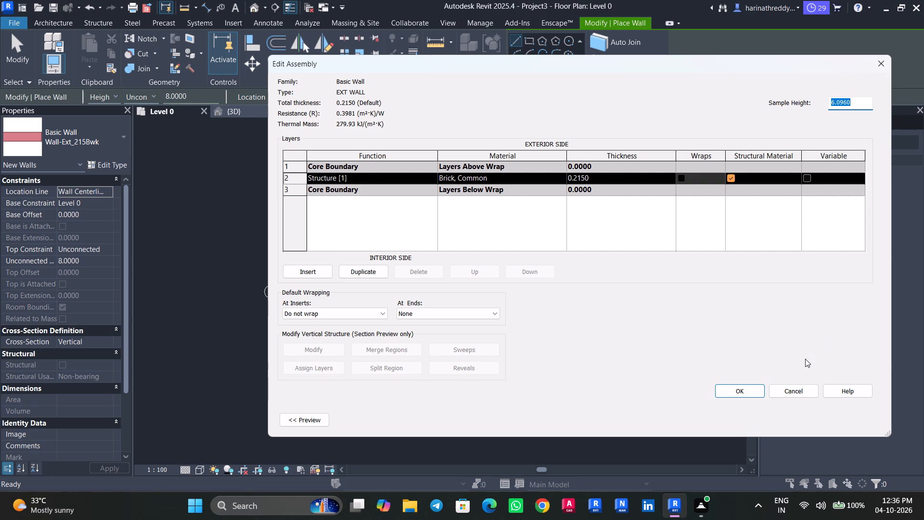
left_click(755, 386)
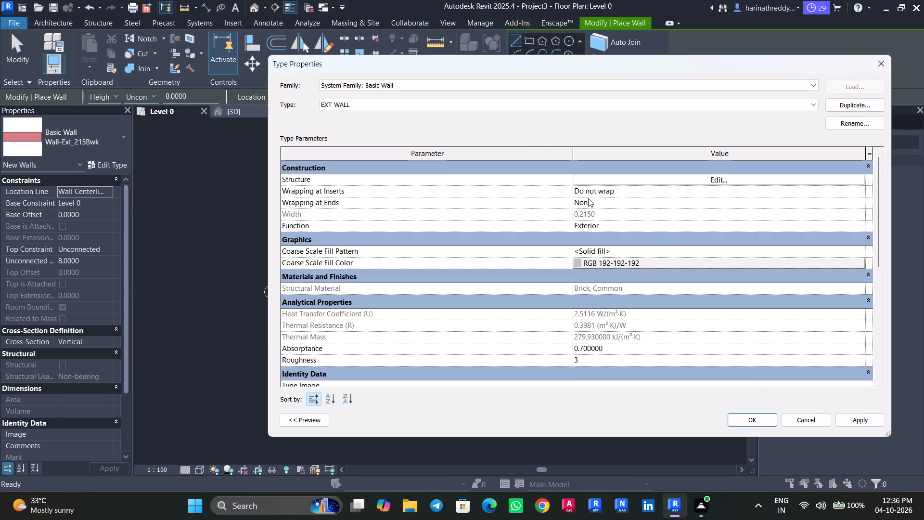
scroll(586, 203, "down", 3)
scroll(587, 227, "up", 4)
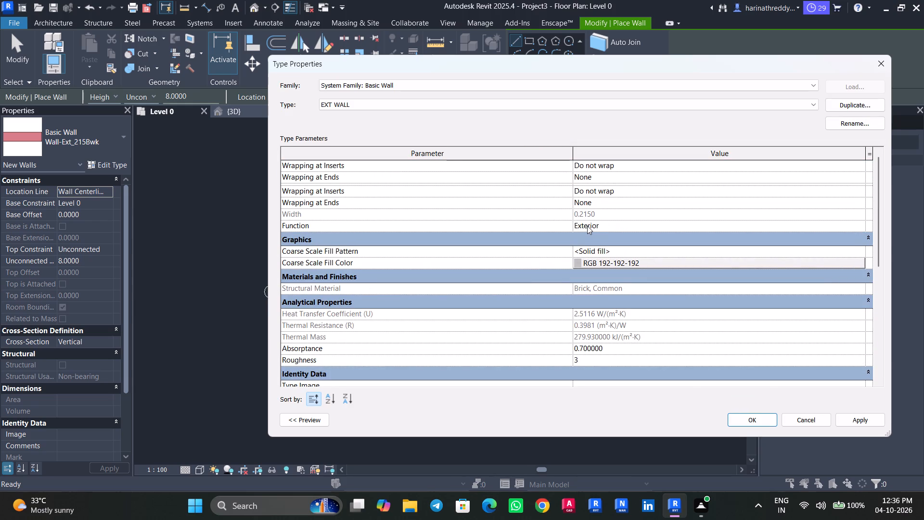
scroll(591, 235, "down", 1)
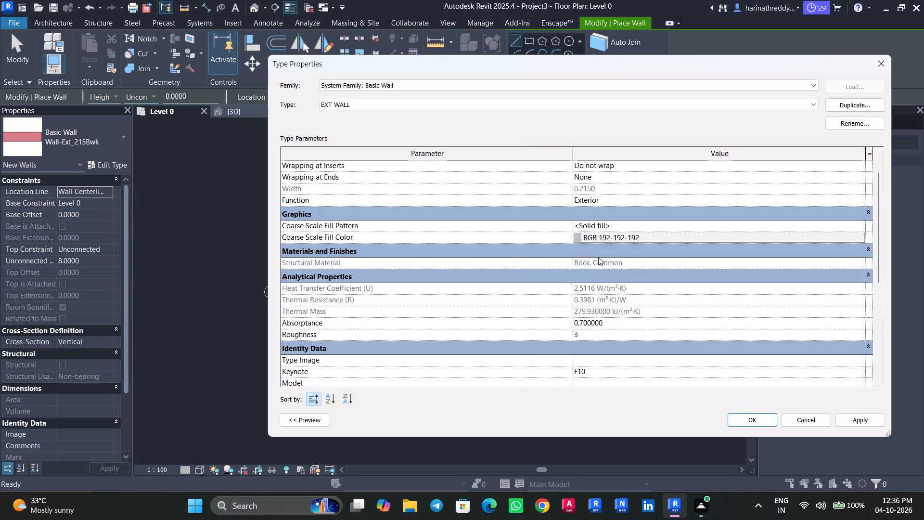
scroll(598, 258, "down", 4)
scroll(599, 259, "up", 4)
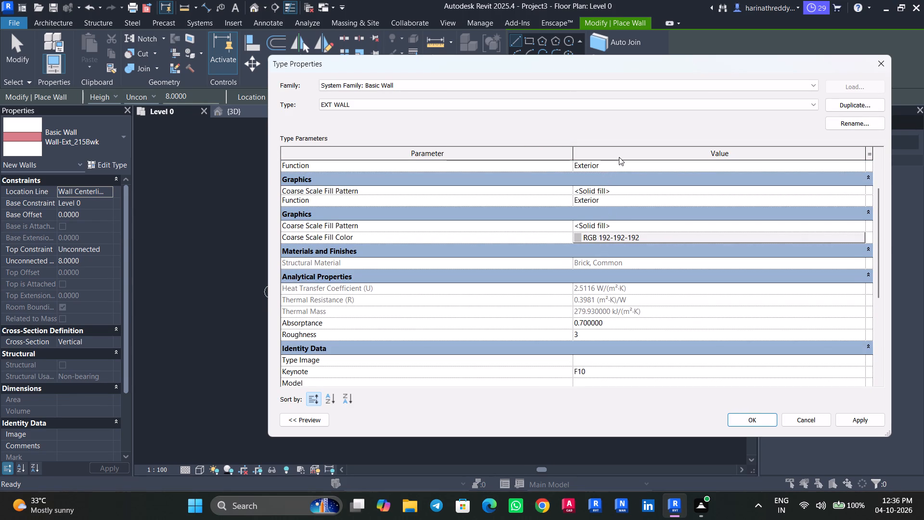
scroll(623, 169, "up", 5)
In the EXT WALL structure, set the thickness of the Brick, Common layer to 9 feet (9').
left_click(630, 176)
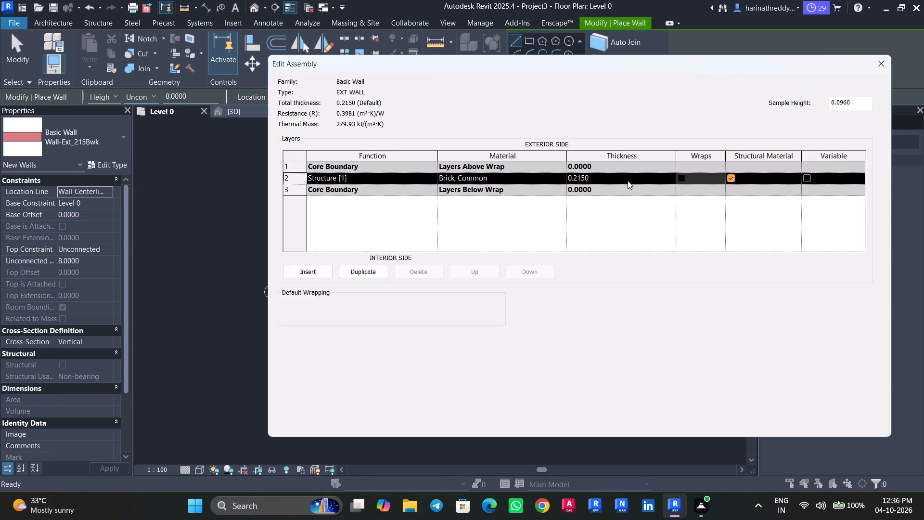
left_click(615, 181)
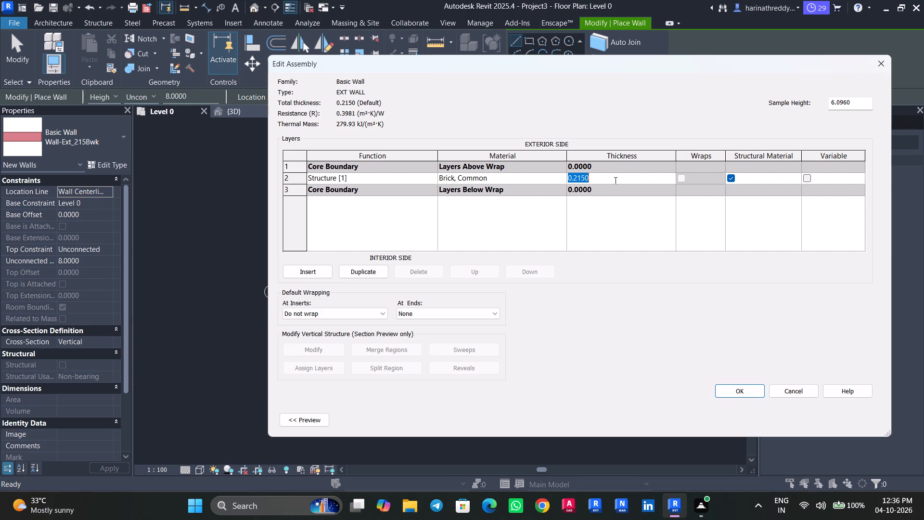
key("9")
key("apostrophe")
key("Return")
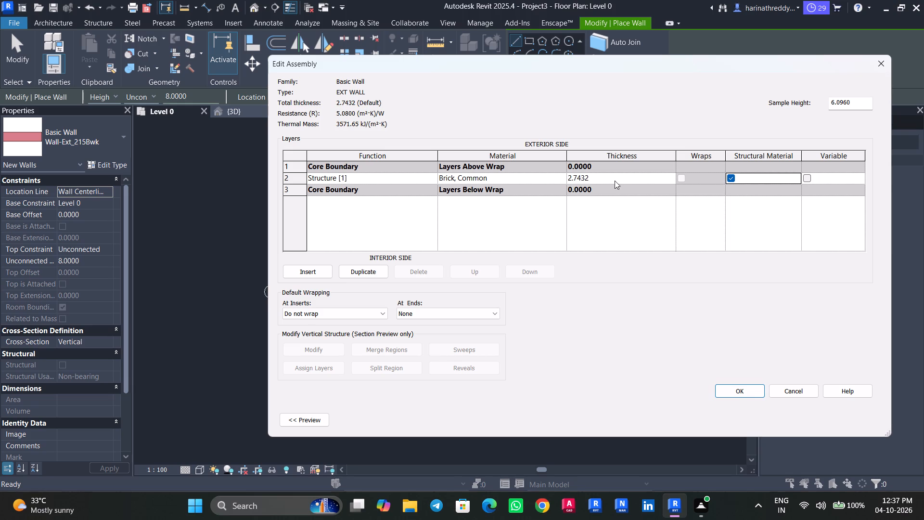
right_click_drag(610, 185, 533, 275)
Set the Brick, Common layer's thickness to 9 inches (9"), apply the EXT WALL type changes, and leave the Wall command.
left_click(642, 174)
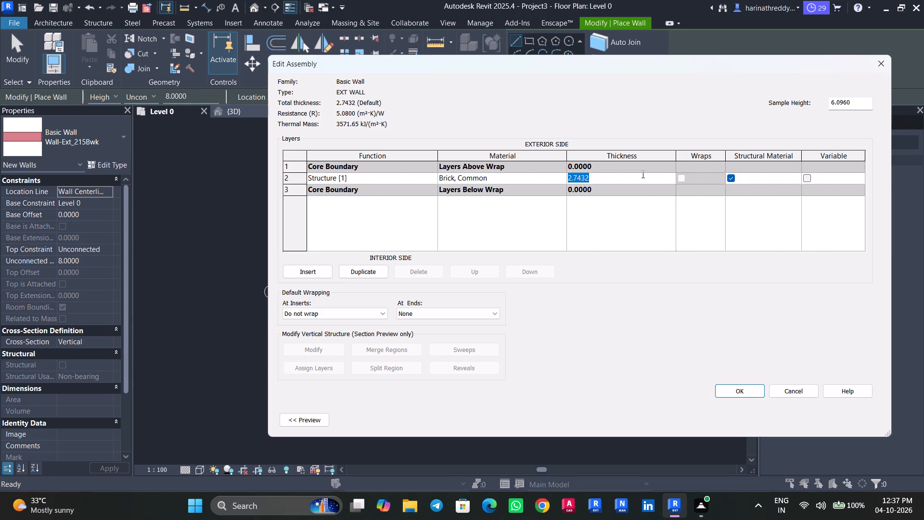
key("BackSpace")
key("9")
key("shift+quotedbl")
key("Return")
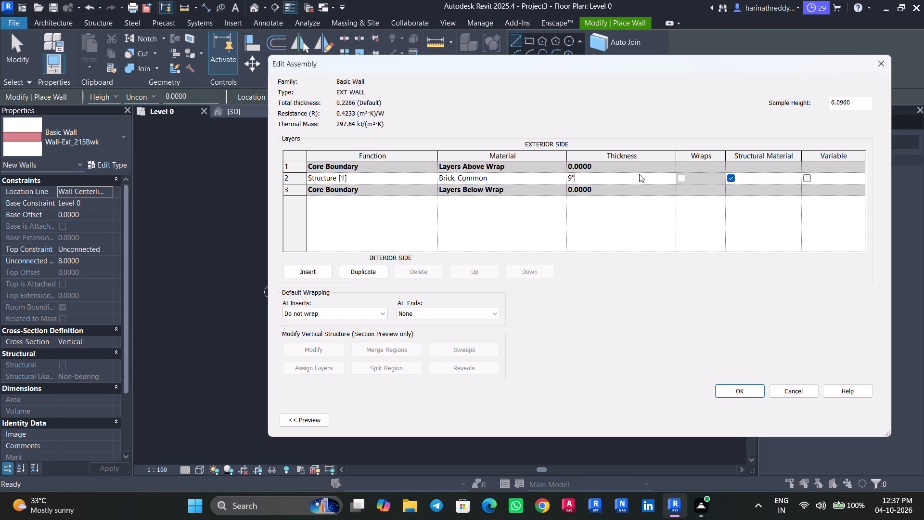
left_click(735, 387)
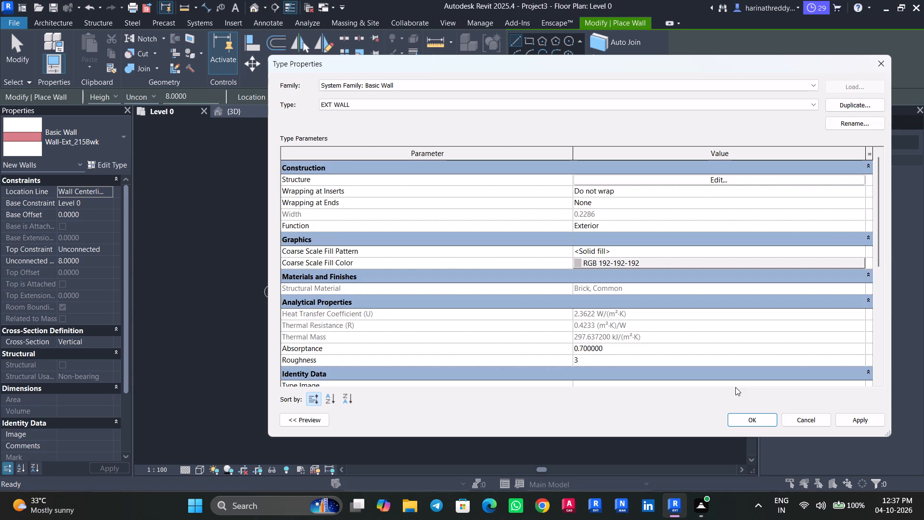
left_click(849, 419)
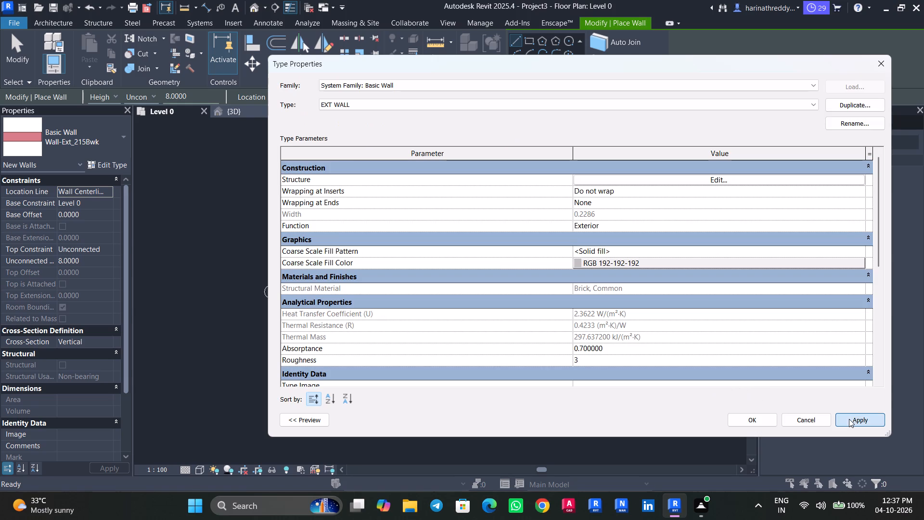
left_click(745, 415)
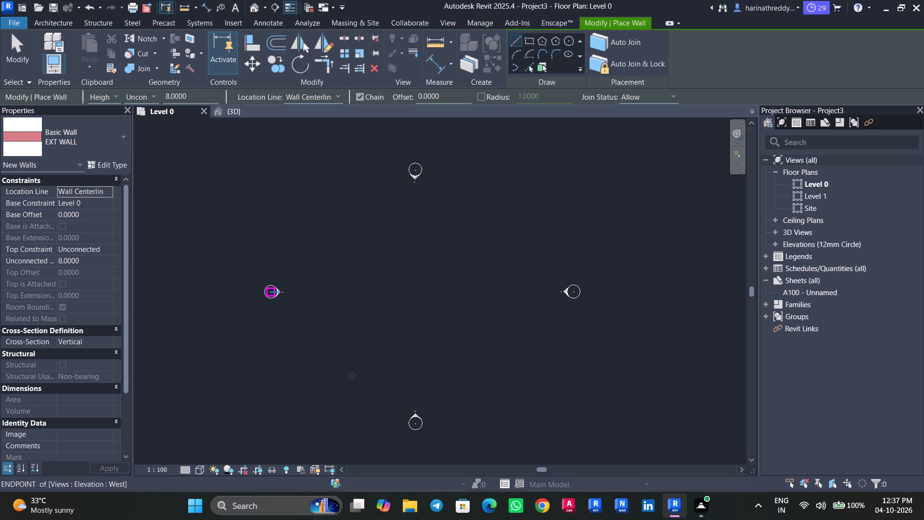
key("Escape")
key("Escape")
key("Escape")
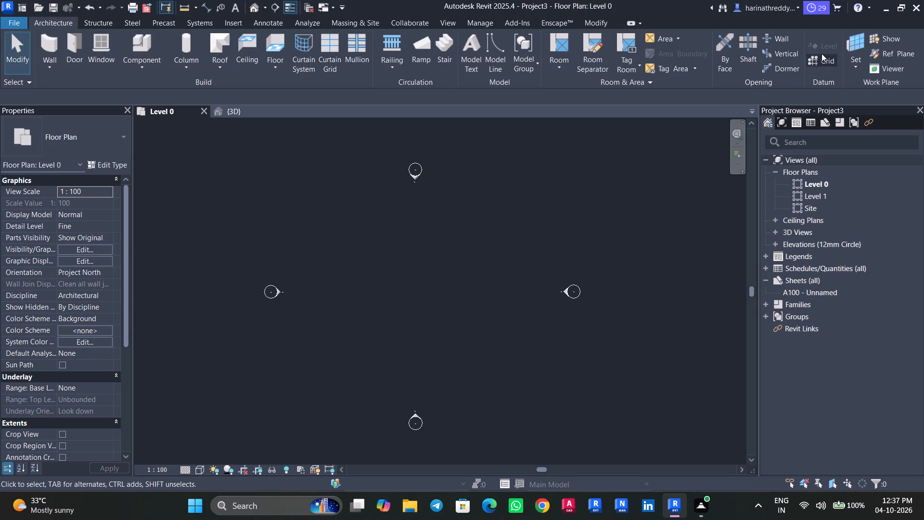
Expand the project's elevations and open the East elevation view to work on the levels.
type("LL")
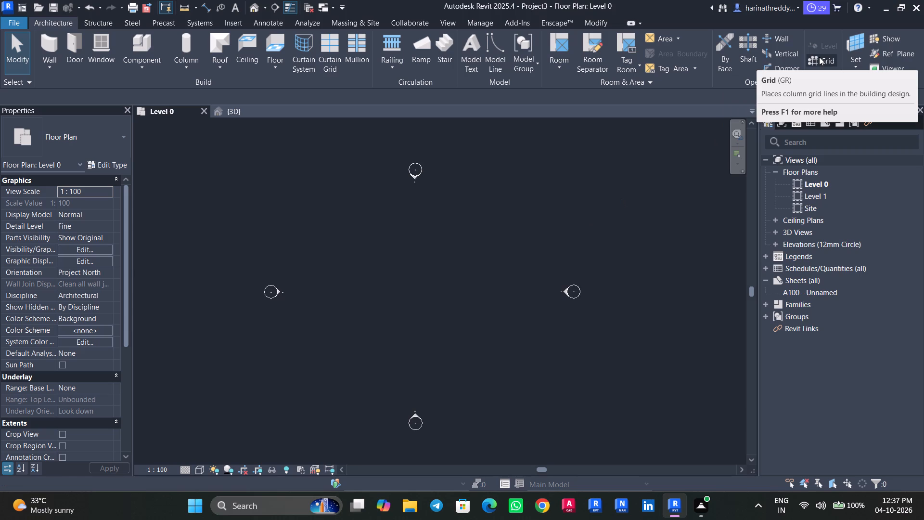
left_click(821, 249)
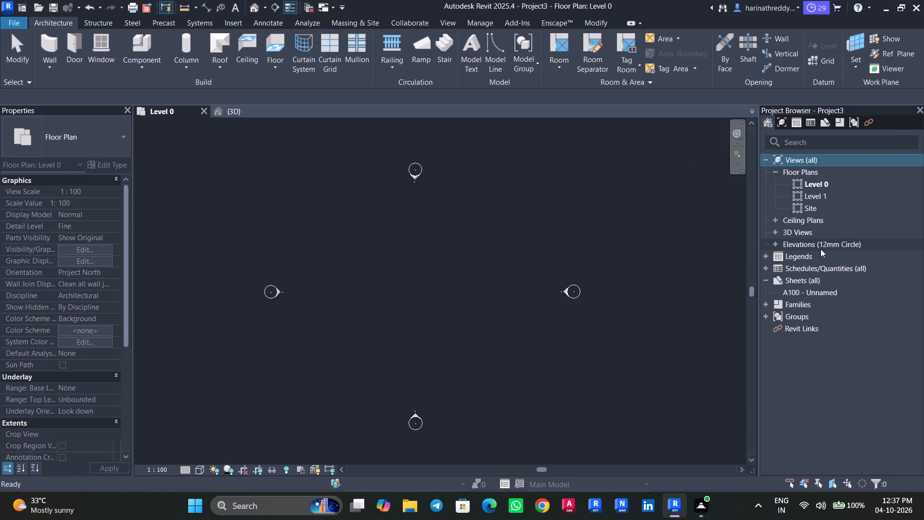
double_click(821, 249)
double_click(816, 260)
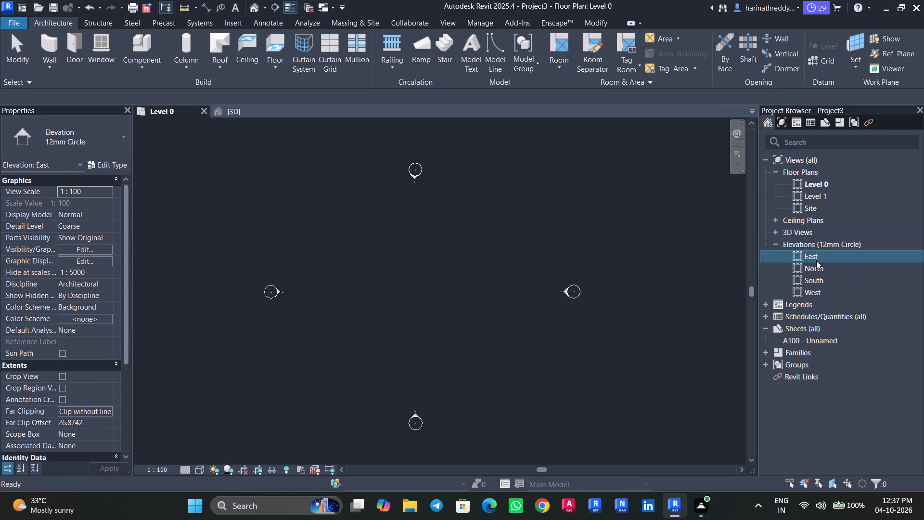
scroll(473, 235, "down", 4)
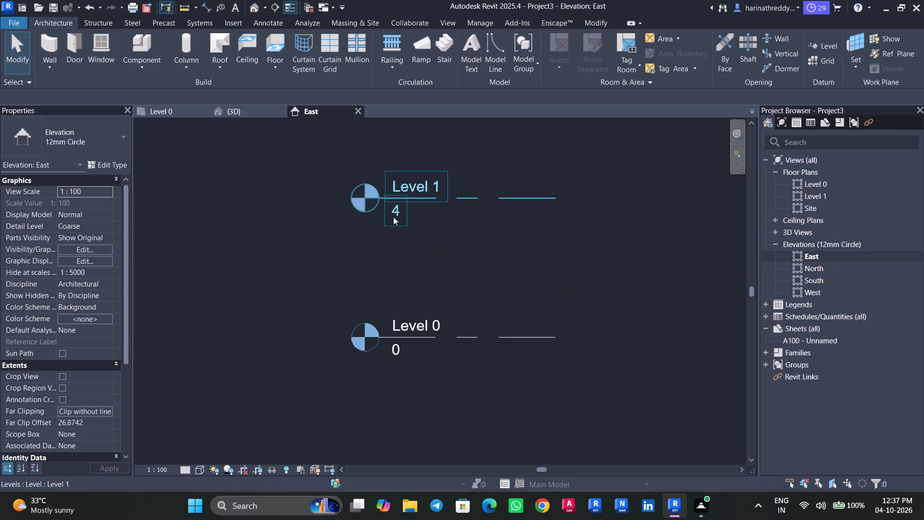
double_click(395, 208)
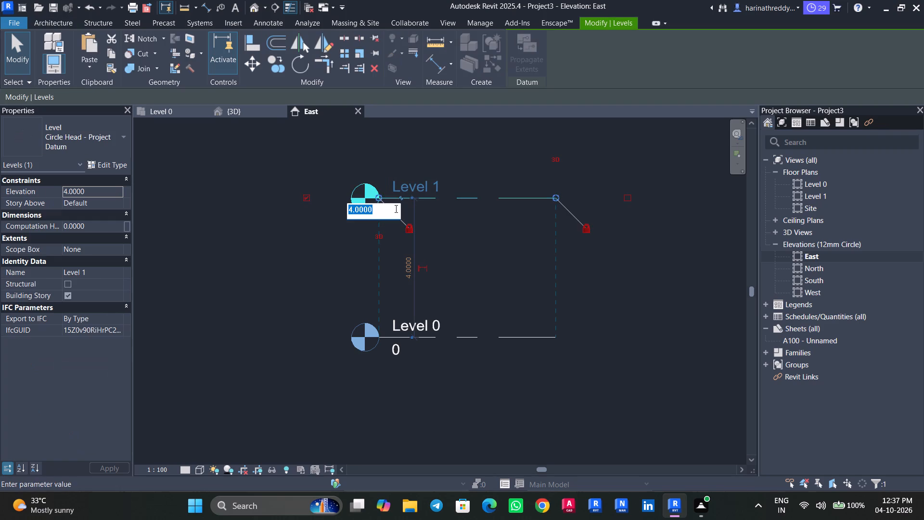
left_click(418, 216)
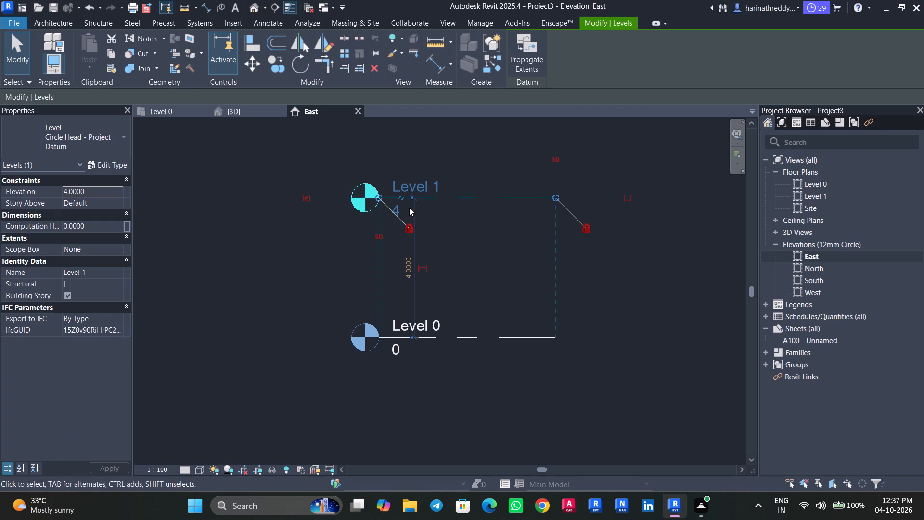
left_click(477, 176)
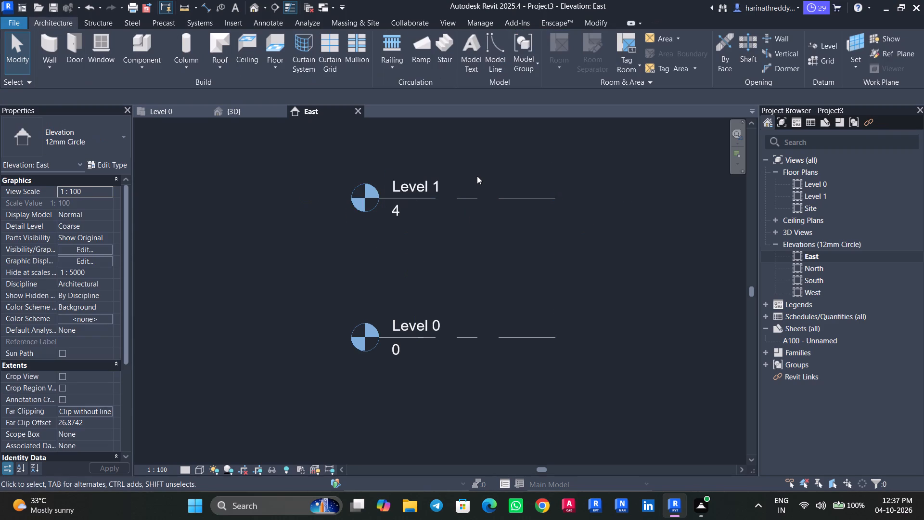
Place a new level 3 m above Level 1, extending across to the end of the existing level lines.
left_click(821, 40)
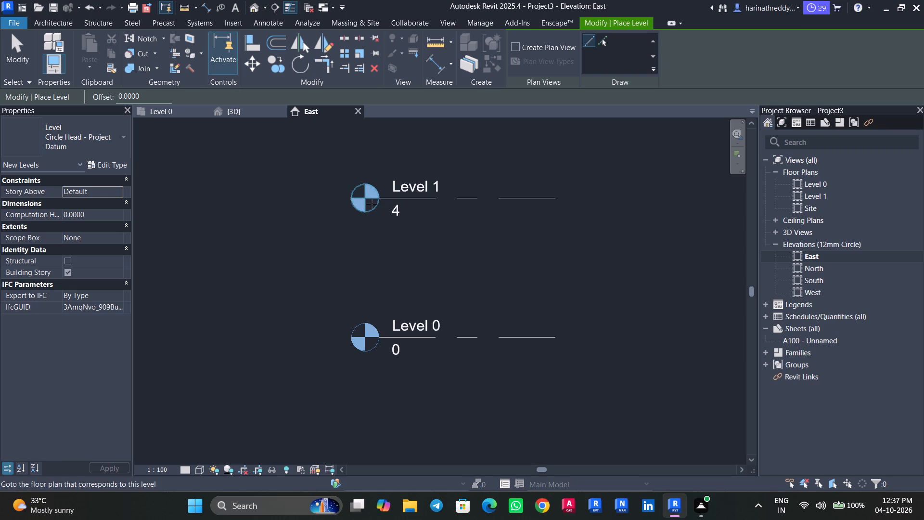
middle_click_drag(372, 205, 369, 286)
left_click(395, 278)
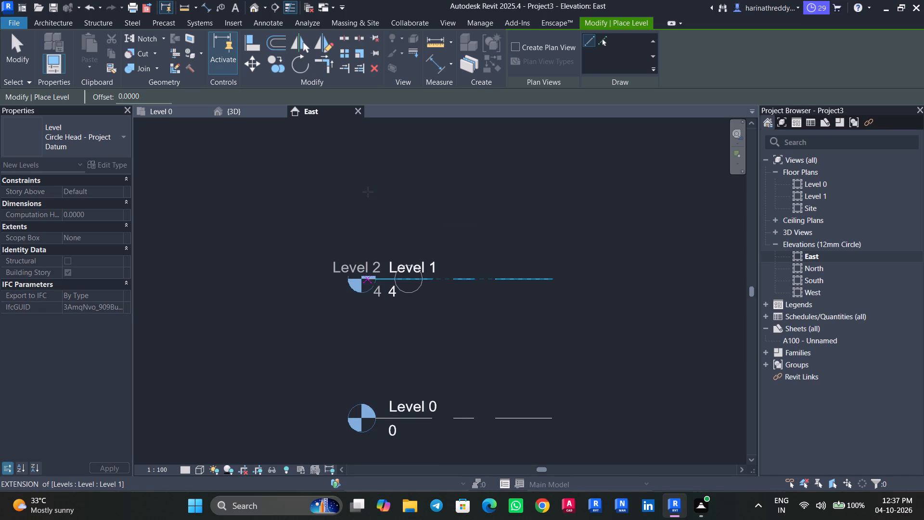
key("Escape")
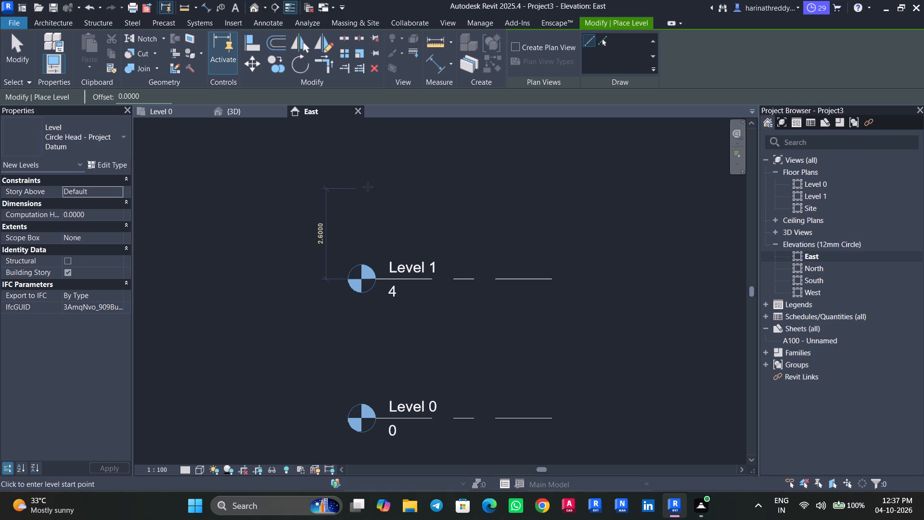
key("3")
key("Return")
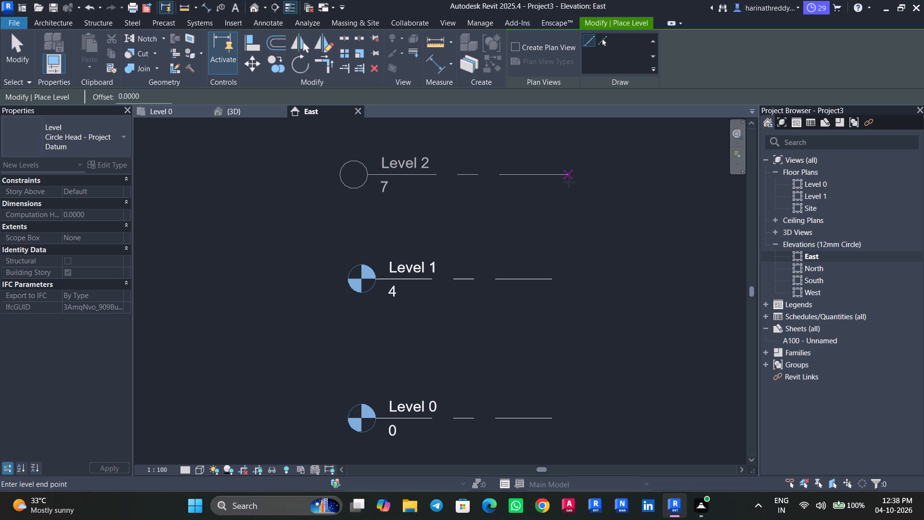
left_click(548, 186)
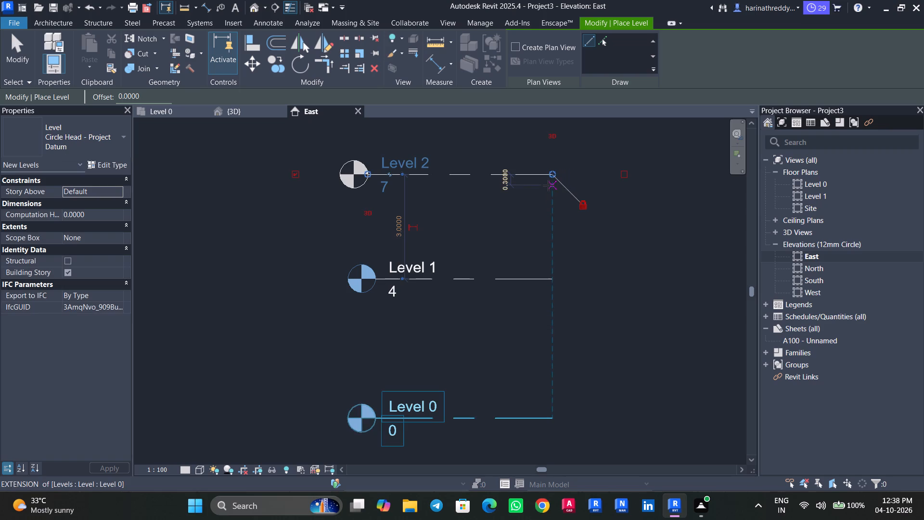
key("Escape")
key("Escape")
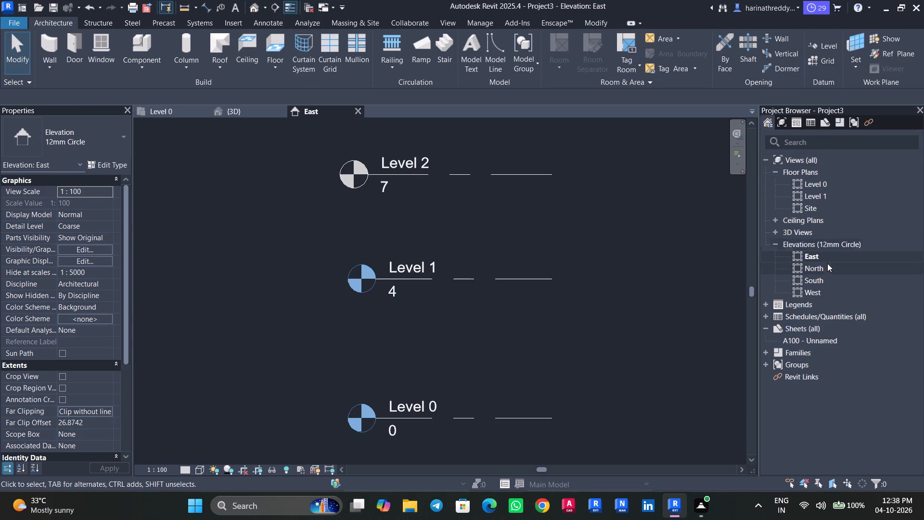
In the Level 0 floor plan, move the four elevation markers outward to enlarge the area between them.
double_click(805, 185)
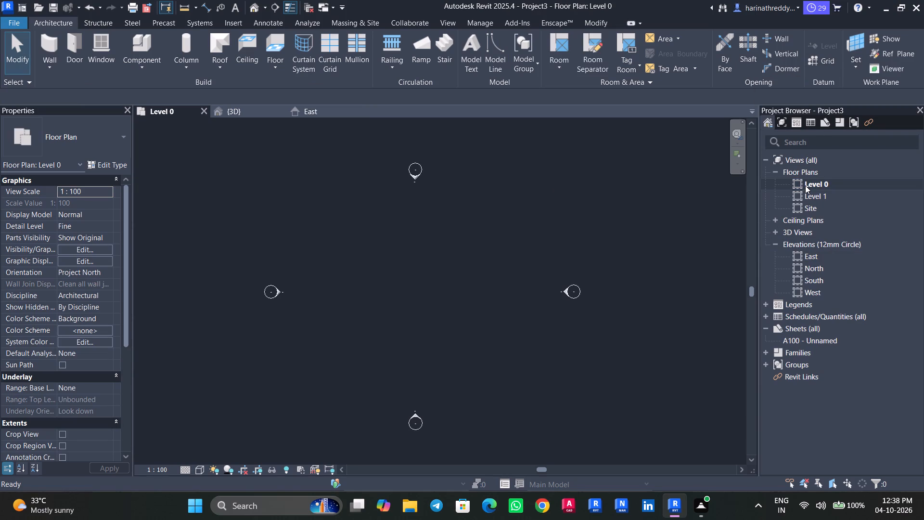
scroll(447, 397, "down", 1)
middle_click_drag(444, 402, 442, 384)
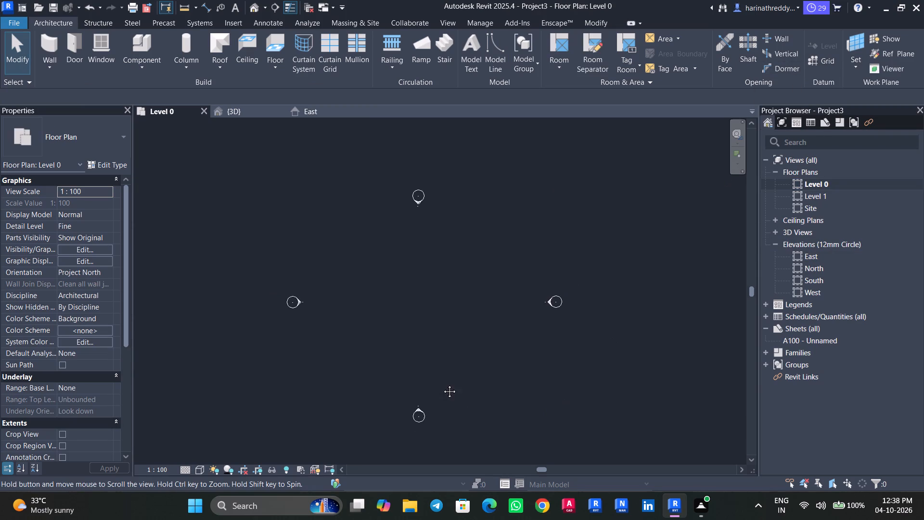
middle_click_drag(442, 384, 457, 324)
left_click_drag(434, 340, 441, 387)
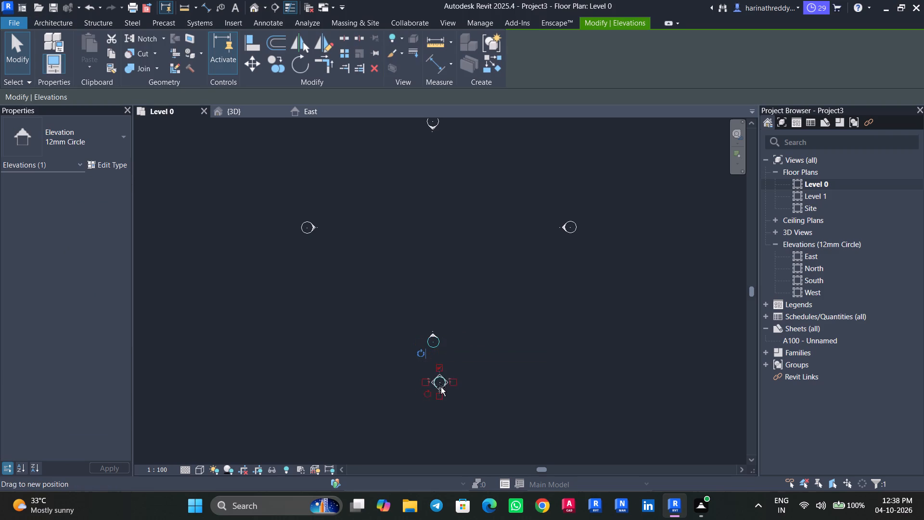
left_click_drag(441, 387, 431, 407)
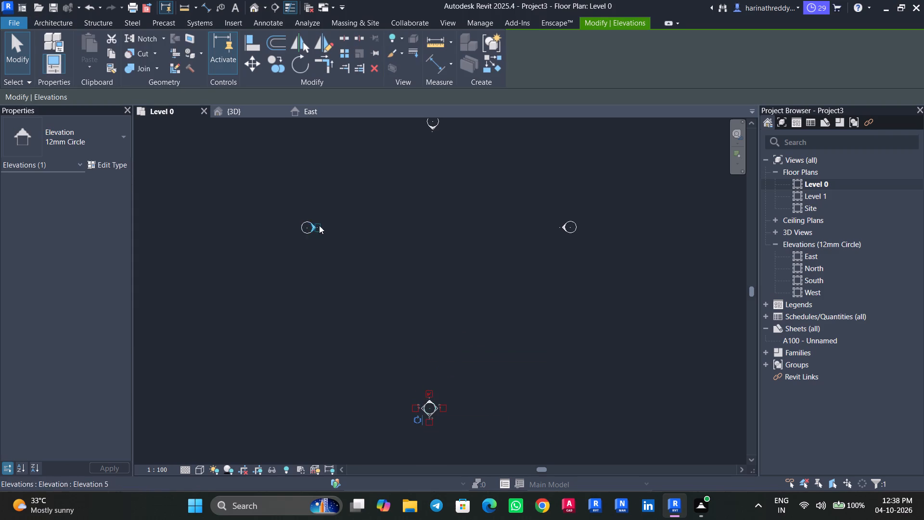
left_click_drag(306, 225, 264, 223)
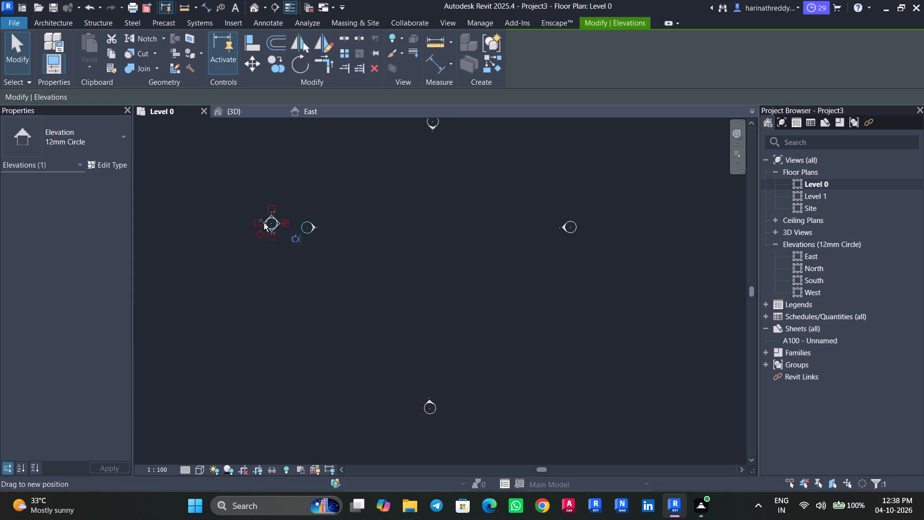
left_click_drag(264, 223, 260, 225)
left_click_drag(566, 224, 595, 219)
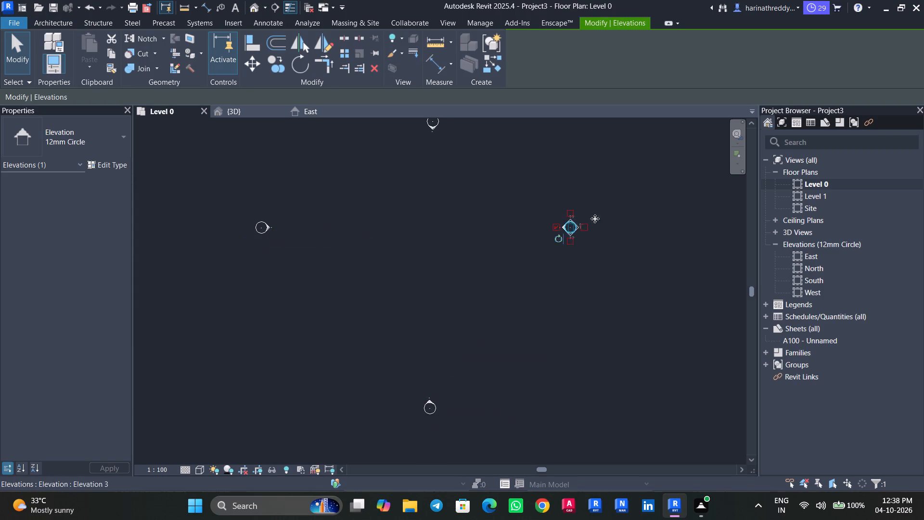
left_click_drag(595, 219, 619, 214)
middle_click_drag(425, 180, 440, 277)
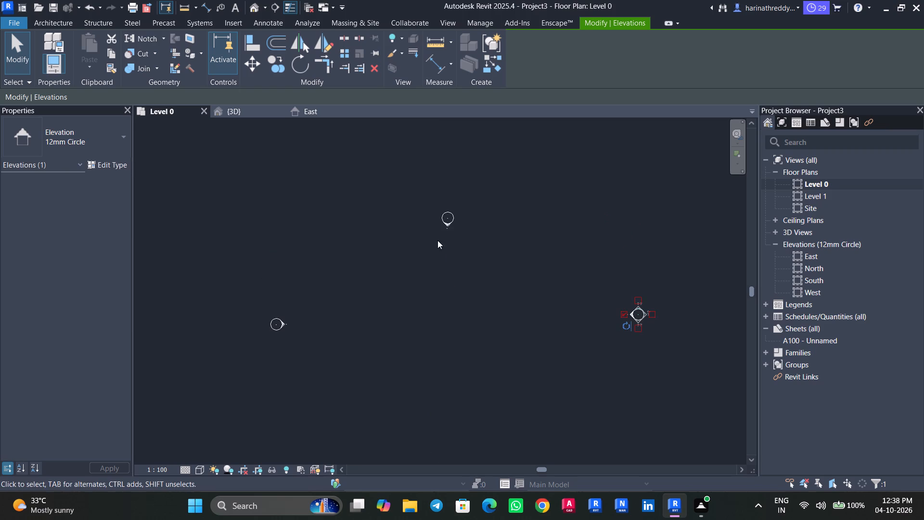
left_click_drag(448, 220, 450, 183)
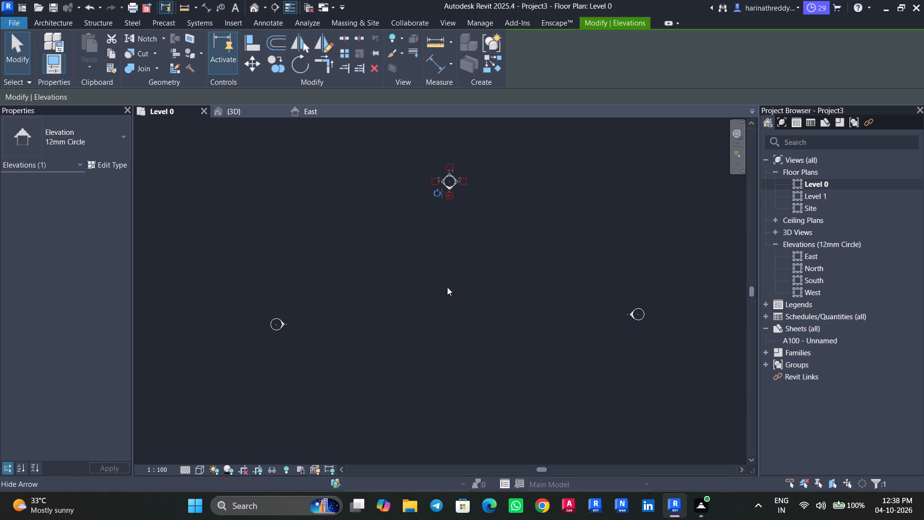
Draw an 18 m vertical EXT WALL between the elevation markers, with location line Finish Face: Exterior and top constraint up to Level 1.
scroll(446, 291, "down", 3)
type("WA")
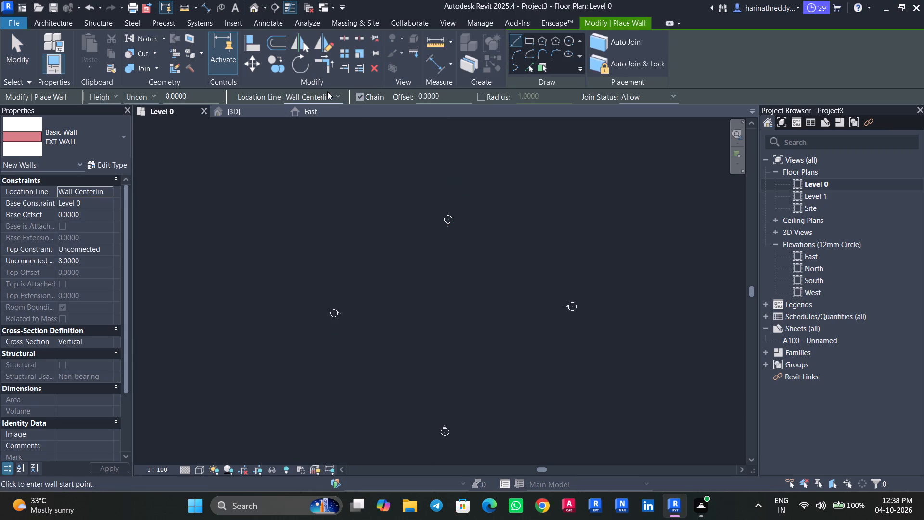
left_click(331, 93)
left_click(346, 129)
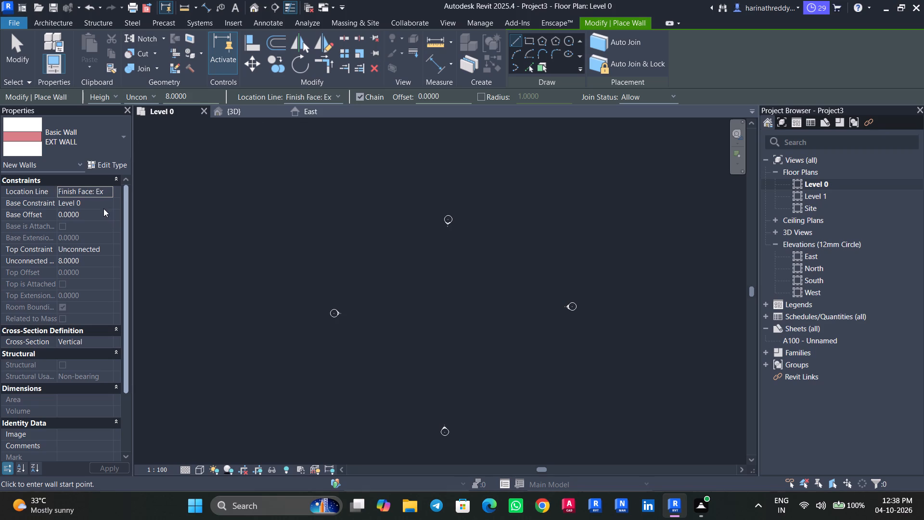
left_click(106, 247)
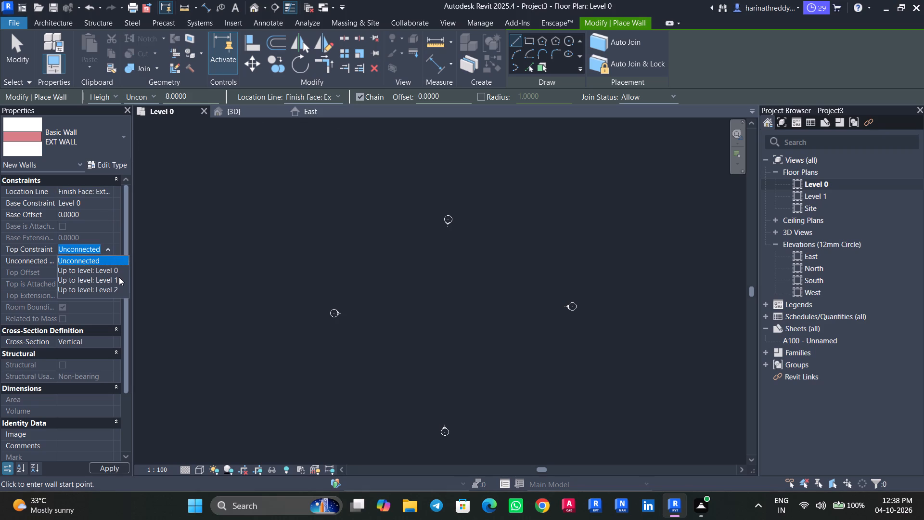
left_click(119, 277)
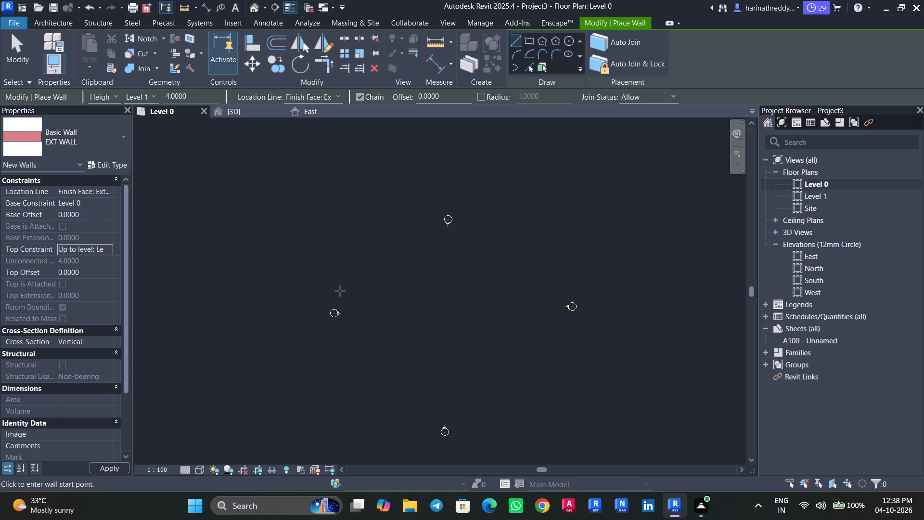
left_click(412, 397)
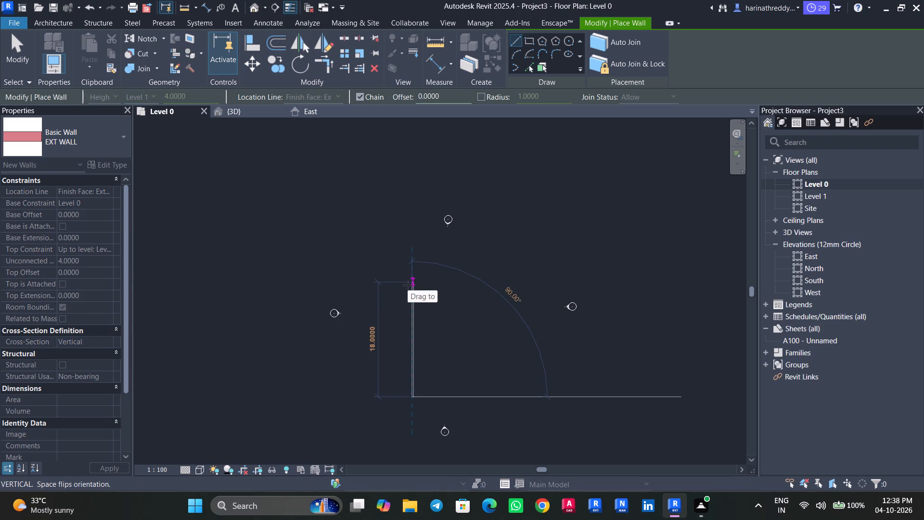
key("1")
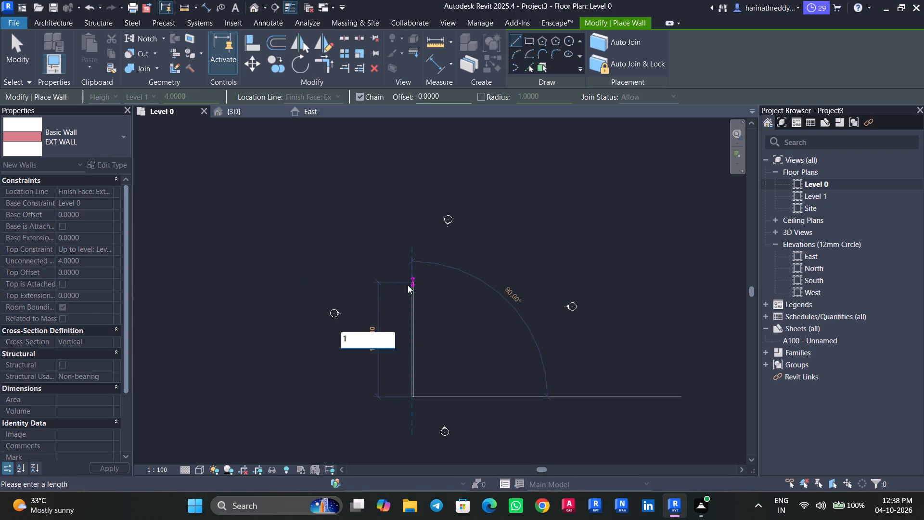
key("8")
key("Return")
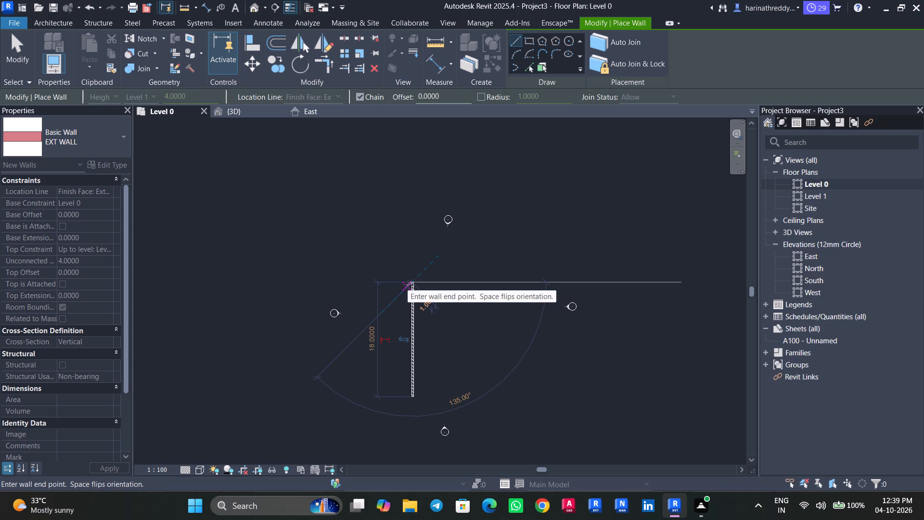
middle_click_drag(408, 285, 394, 287)
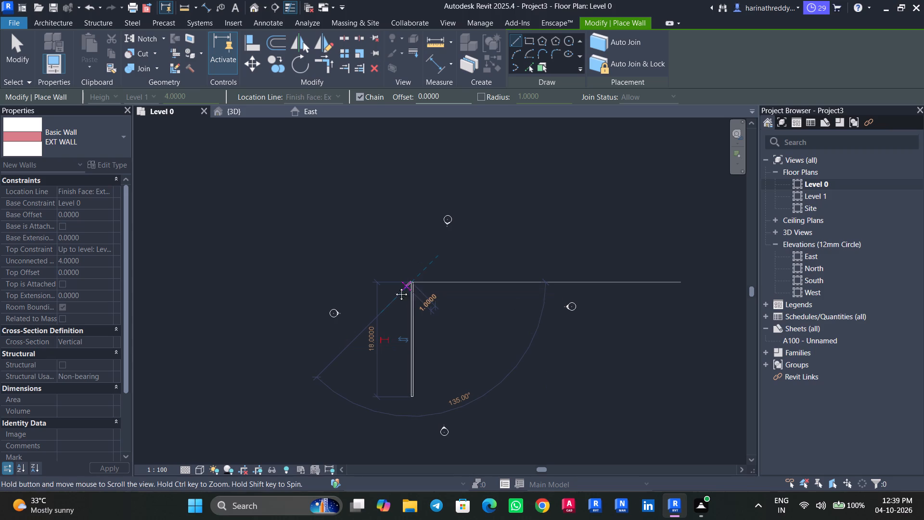
middle_click_drag(394, 287, 282, 287)
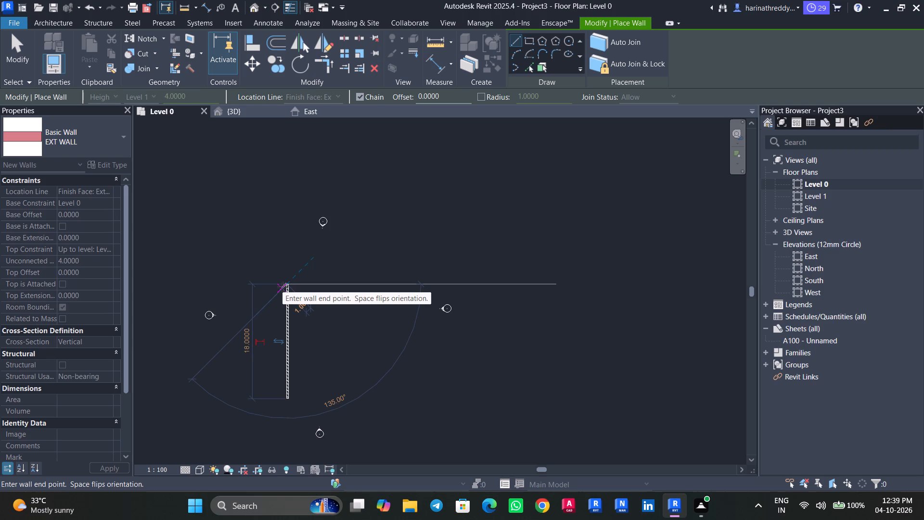
key("Escape")
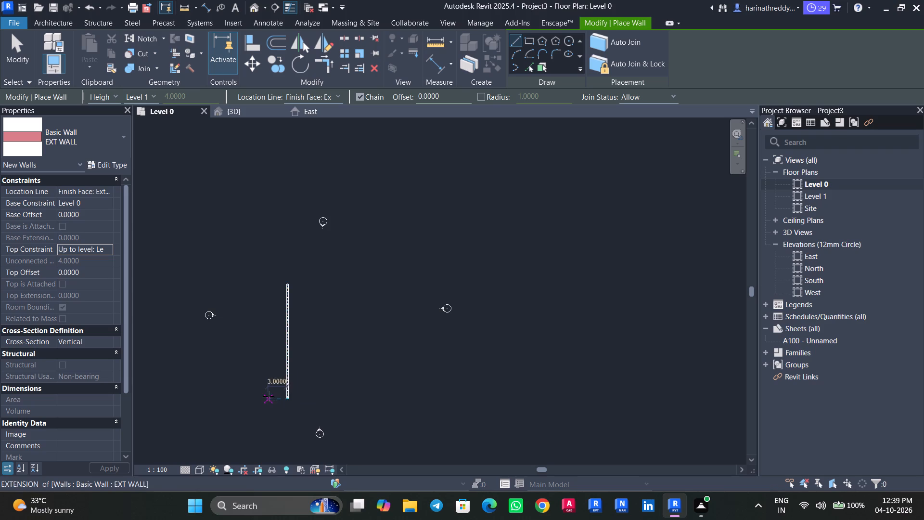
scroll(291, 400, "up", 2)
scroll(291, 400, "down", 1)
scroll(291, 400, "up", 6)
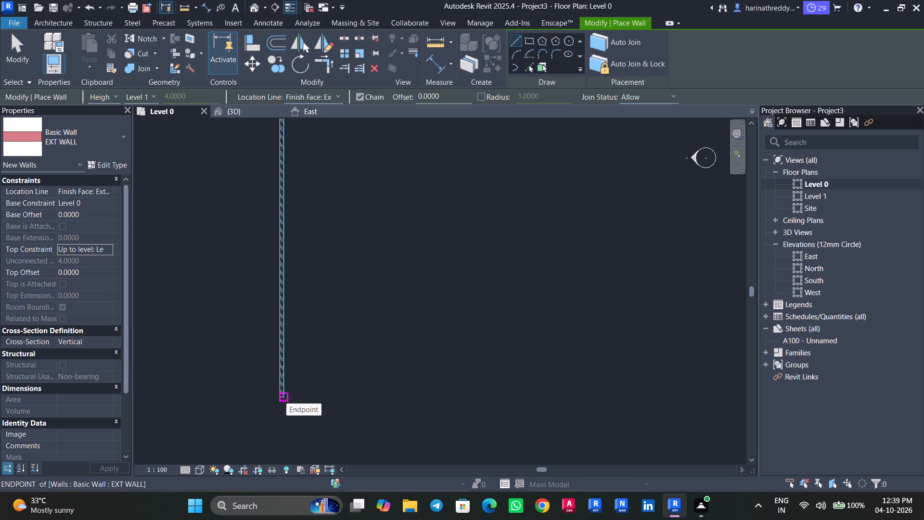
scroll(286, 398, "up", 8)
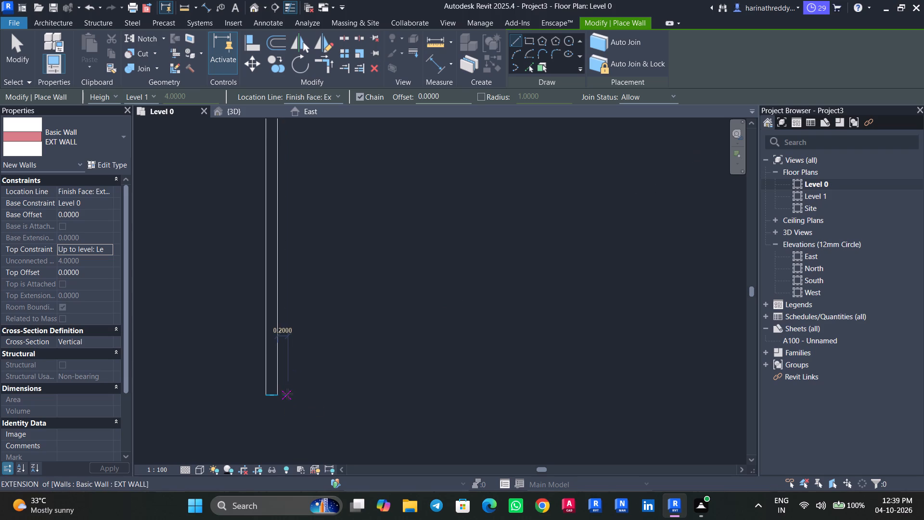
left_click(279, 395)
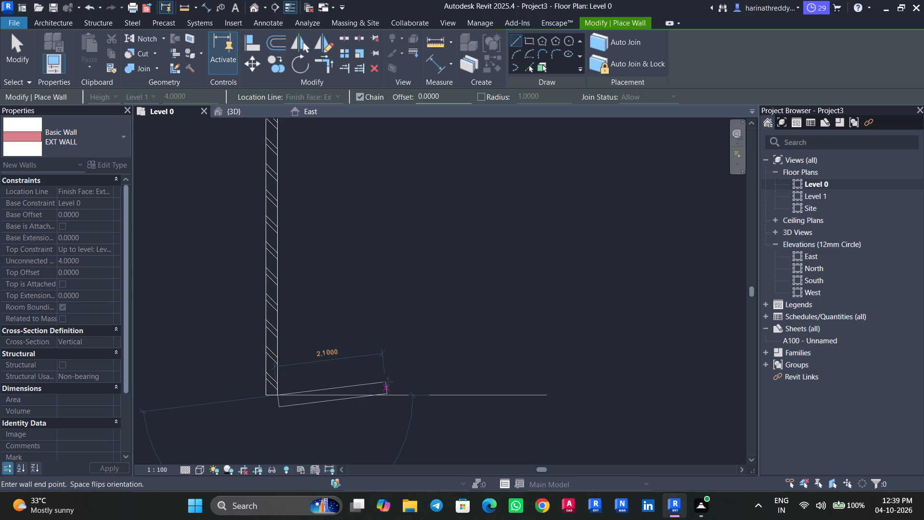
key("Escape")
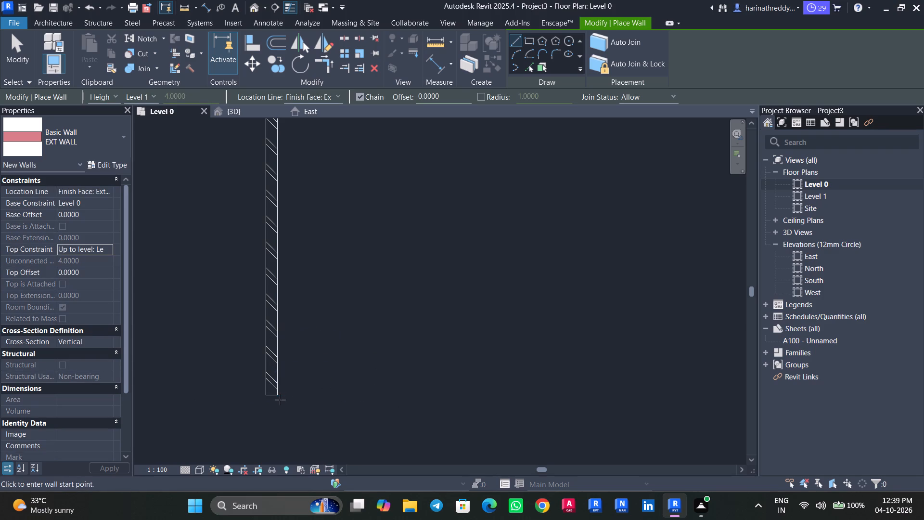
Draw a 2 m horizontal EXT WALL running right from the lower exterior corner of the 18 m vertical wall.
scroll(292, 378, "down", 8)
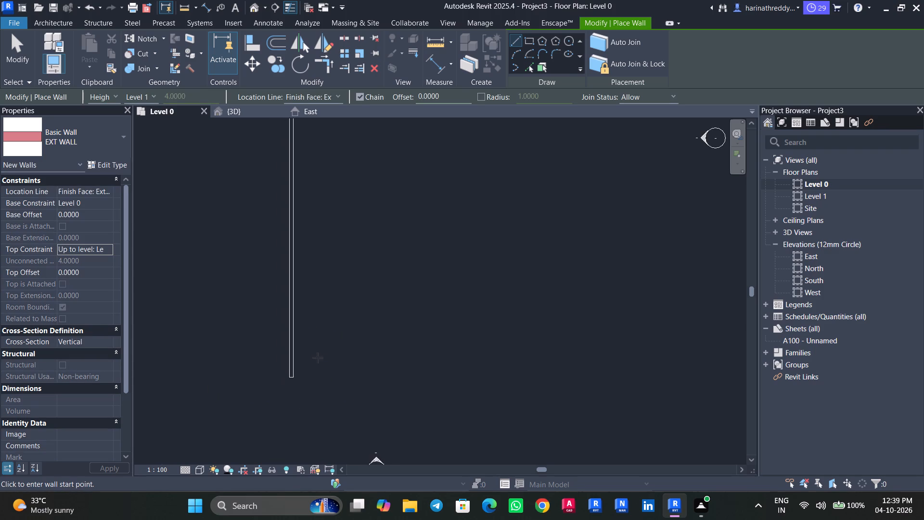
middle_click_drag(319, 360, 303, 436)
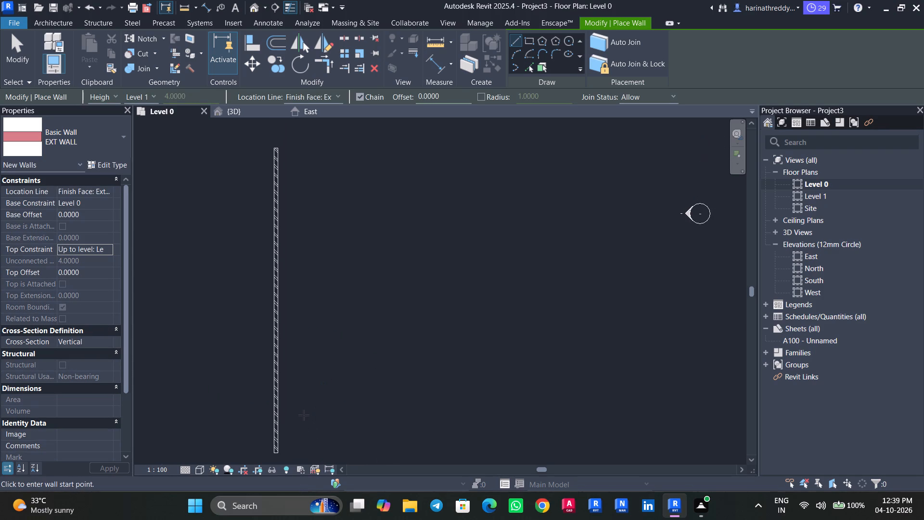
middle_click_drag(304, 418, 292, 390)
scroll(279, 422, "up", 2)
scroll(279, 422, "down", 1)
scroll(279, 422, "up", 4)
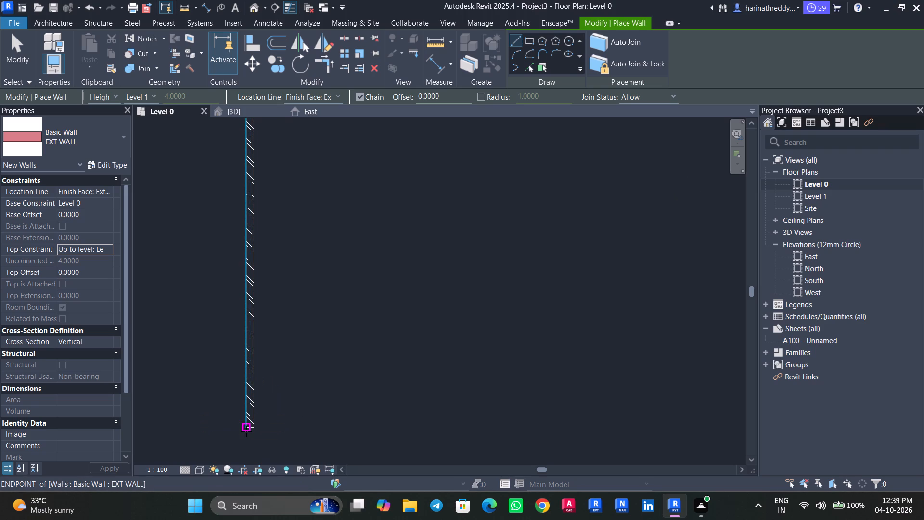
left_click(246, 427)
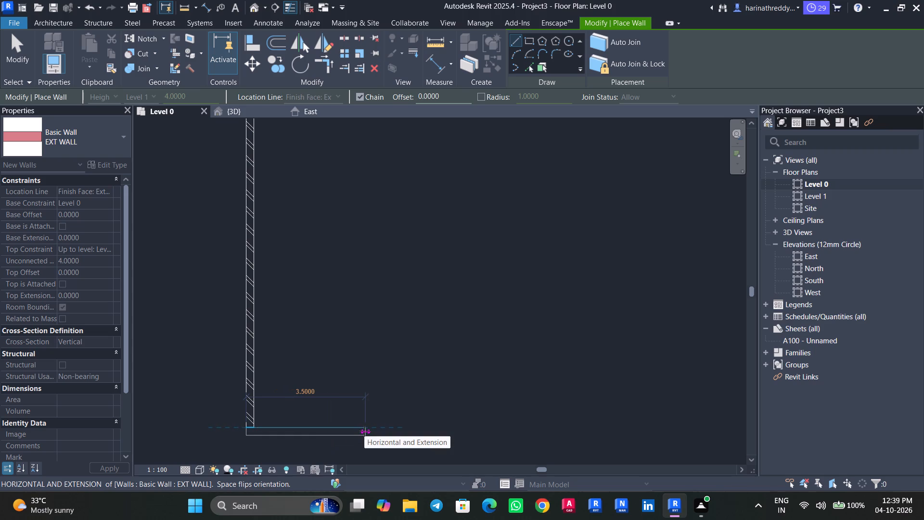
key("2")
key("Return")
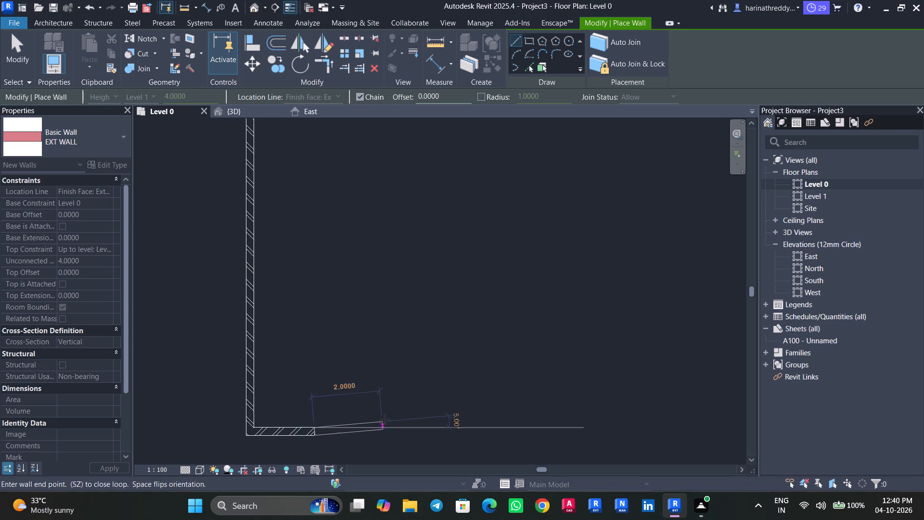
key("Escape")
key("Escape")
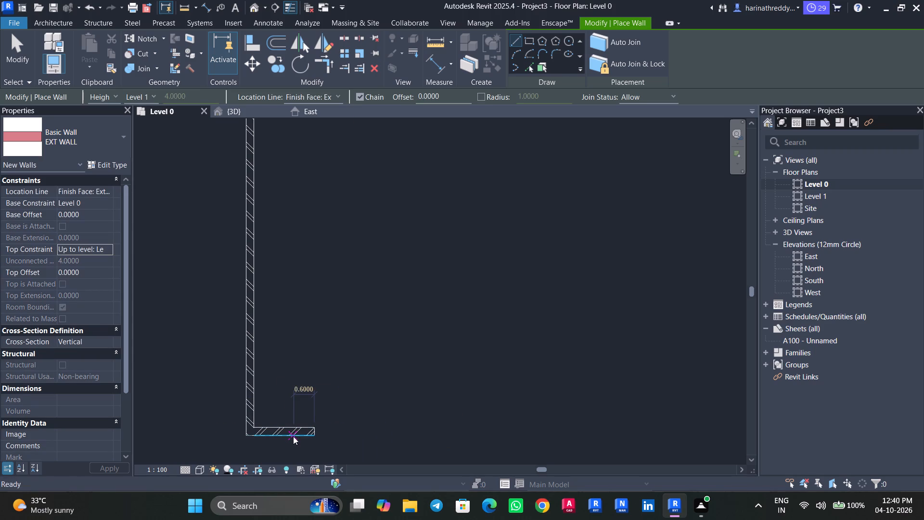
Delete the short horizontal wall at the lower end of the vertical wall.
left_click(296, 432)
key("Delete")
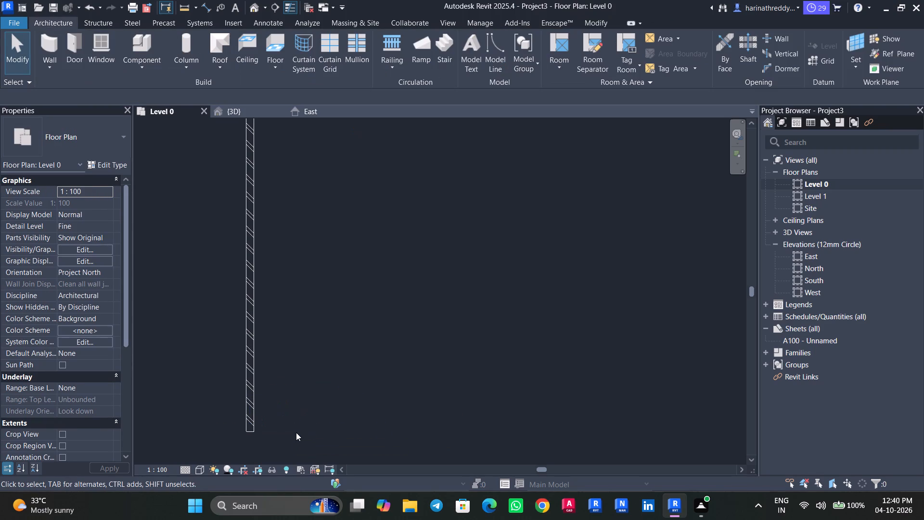
From the vertical wall's lower exterior corner, draw chained EXT WALL segments 2 m right, 2.5 m up, 1.2 m right and 1 m up.
type("WA")
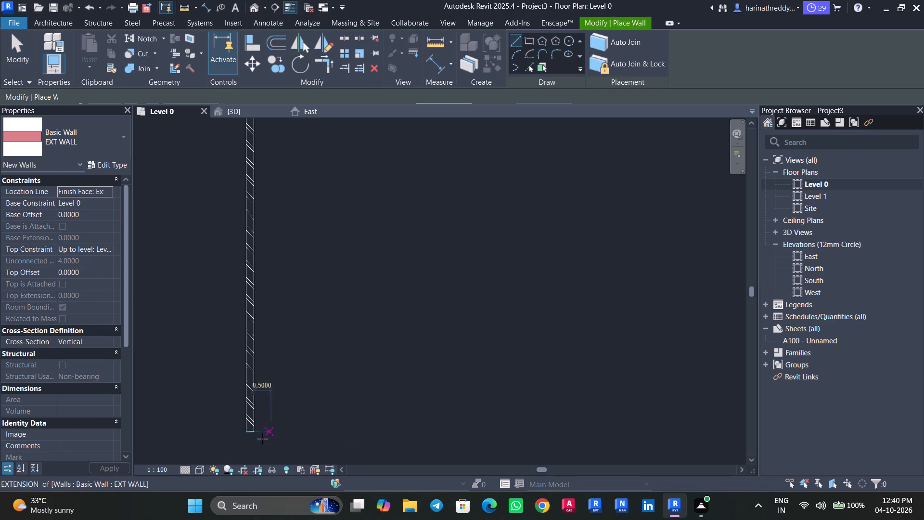
left_click(246, 433)
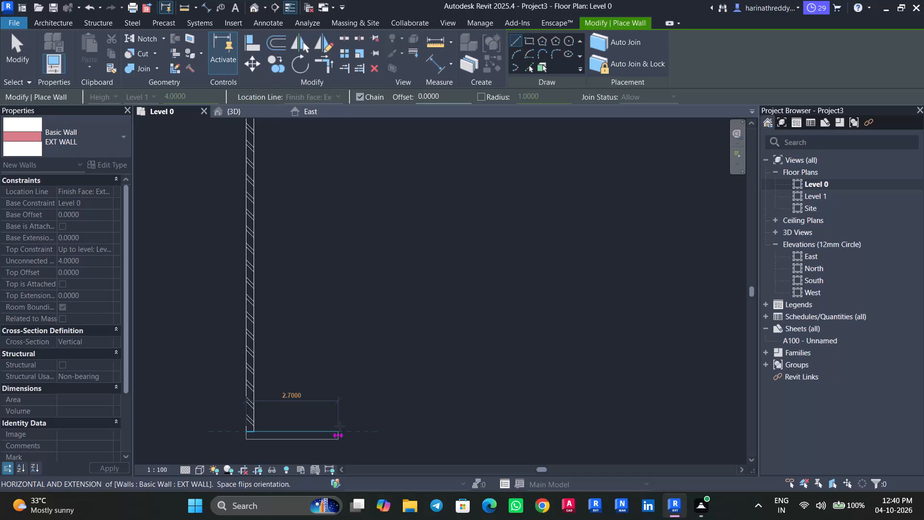
key("2")
key("Return")
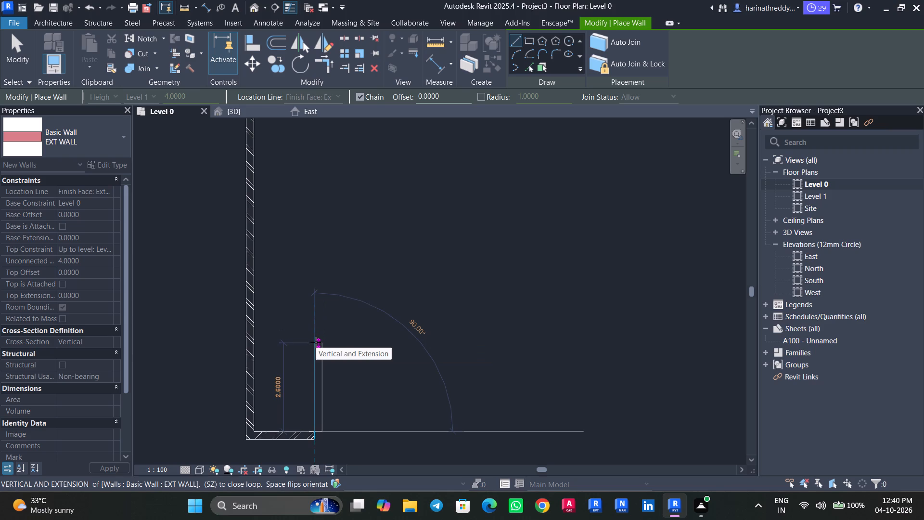
type("2.5")
key("Return")
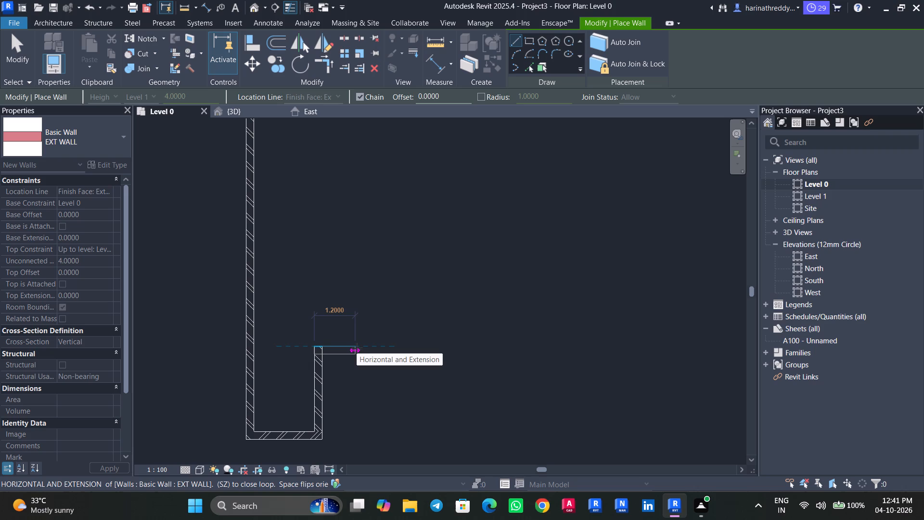
type("1.2")
key("Return")
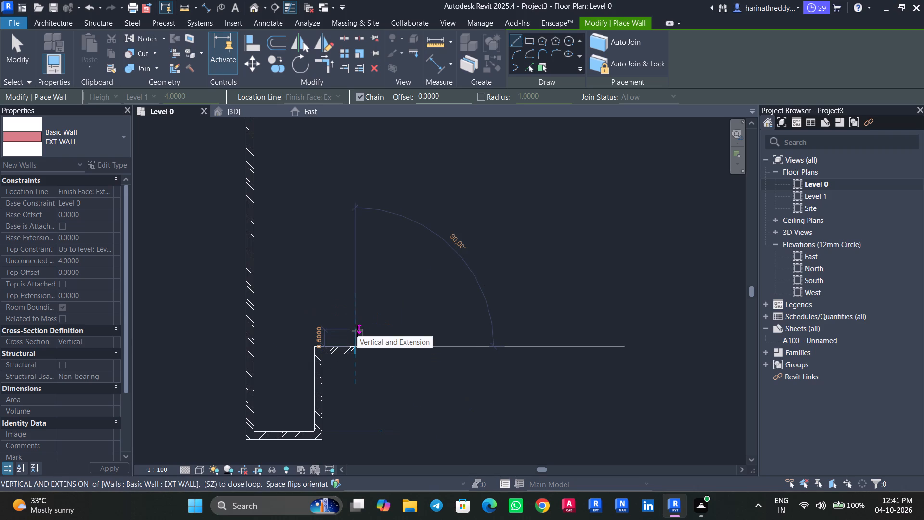
key("1")
key("Return")
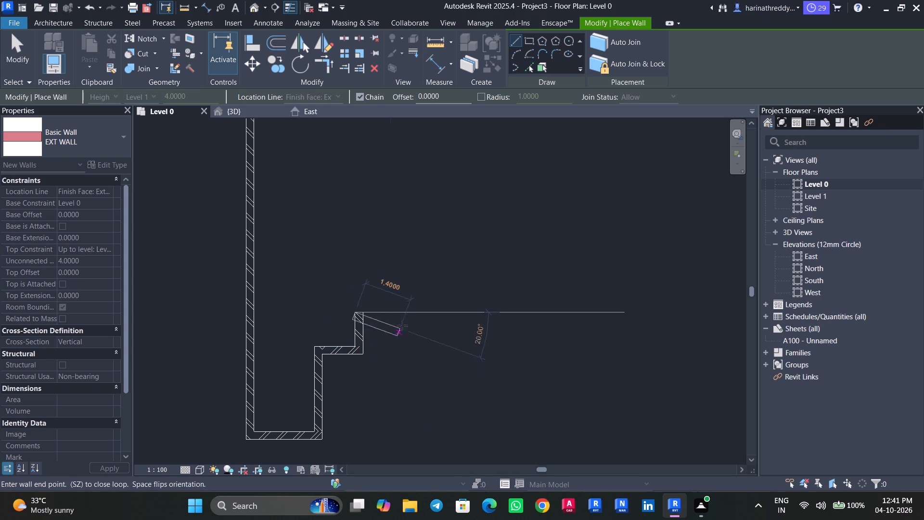
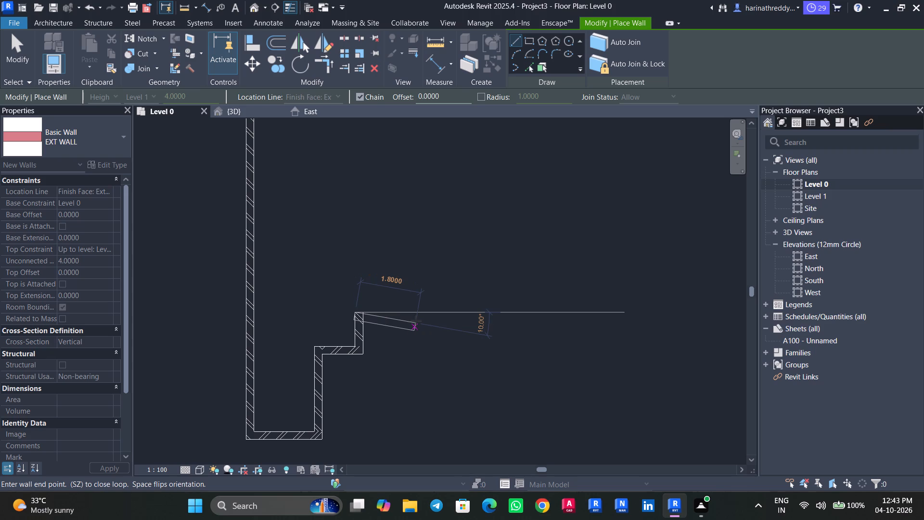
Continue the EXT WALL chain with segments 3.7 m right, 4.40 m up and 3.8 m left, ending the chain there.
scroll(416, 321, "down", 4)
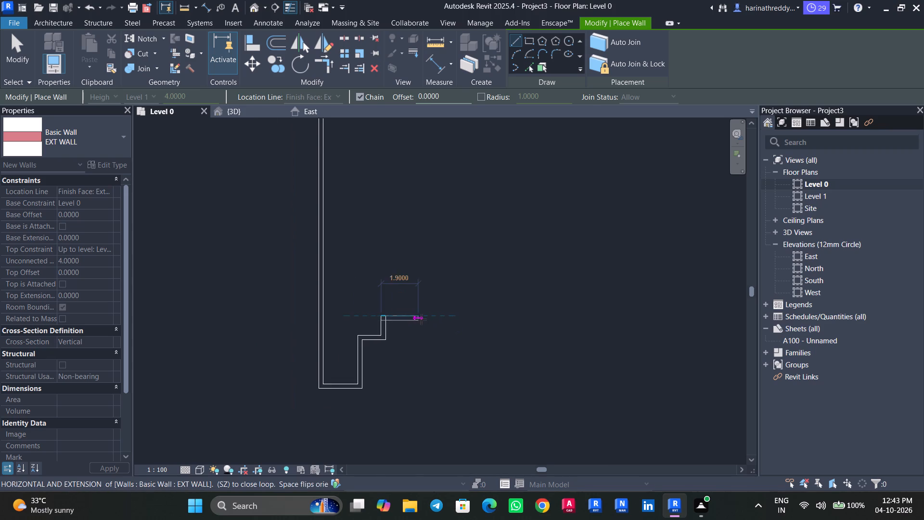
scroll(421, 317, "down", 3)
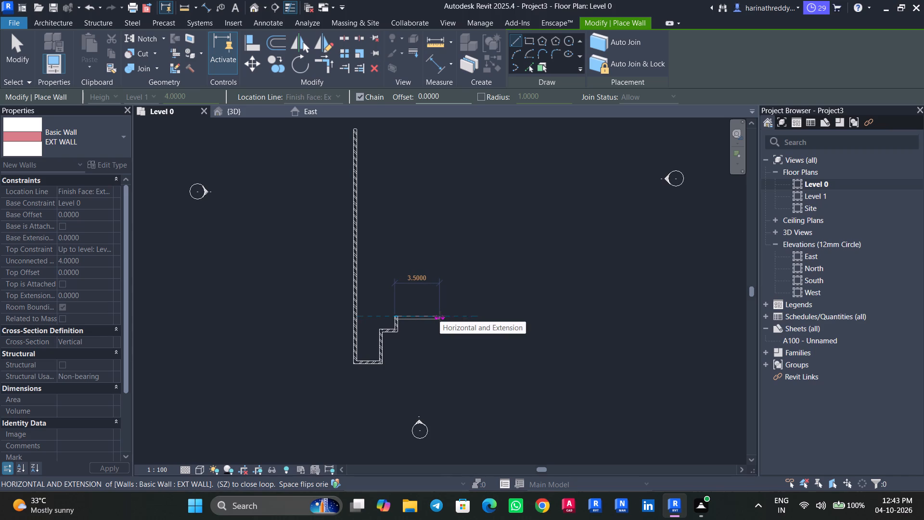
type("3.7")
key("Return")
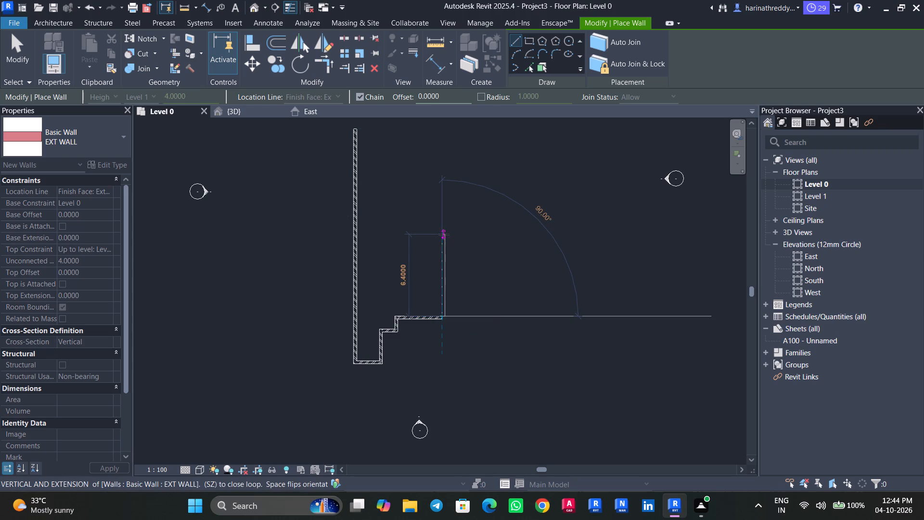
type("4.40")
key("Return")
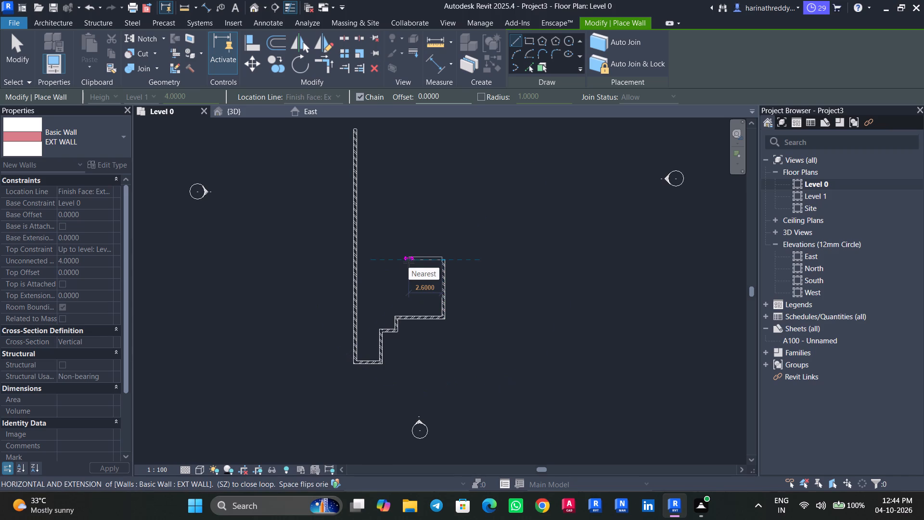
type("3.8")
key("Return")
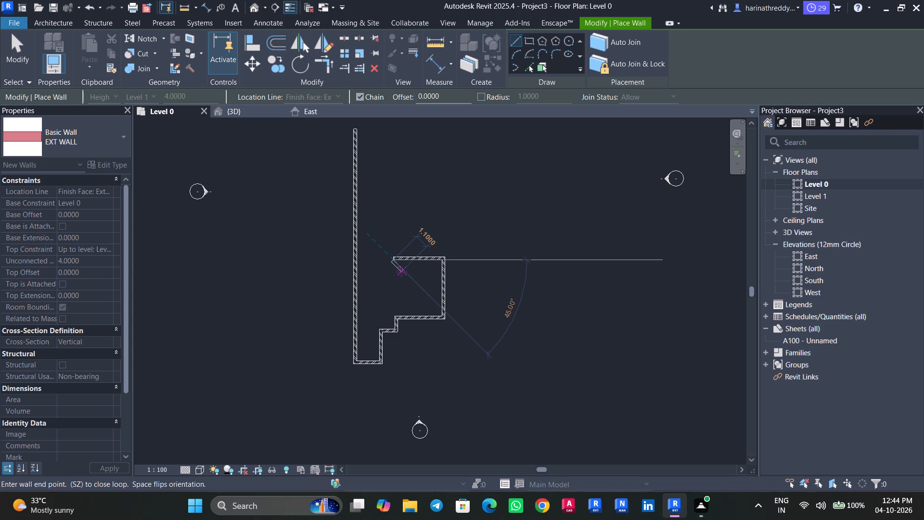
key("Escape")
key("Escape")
Delete all the stepped EXT WALL segments, including the 2 m bottom wall, keeping only the 18 m vertical wall.
left_click_drag(389, 242, 438, 367)
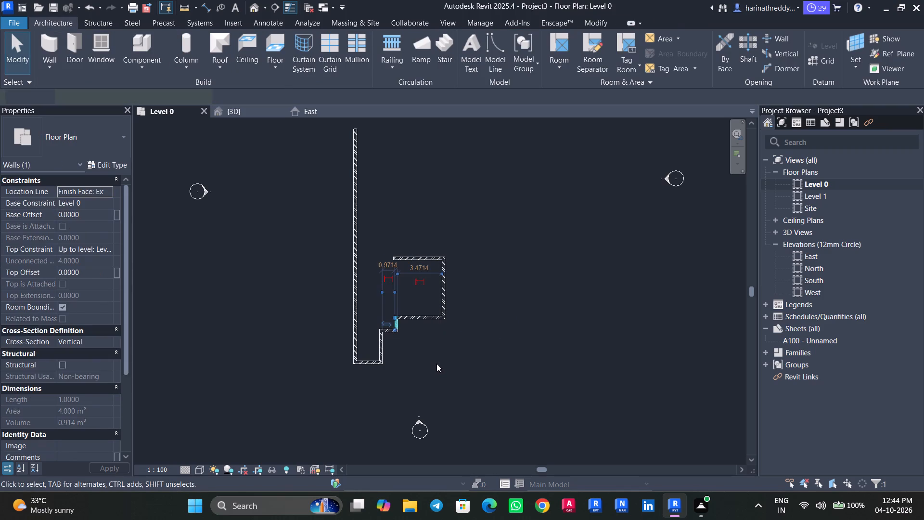
key("Escape")
key("Escape")
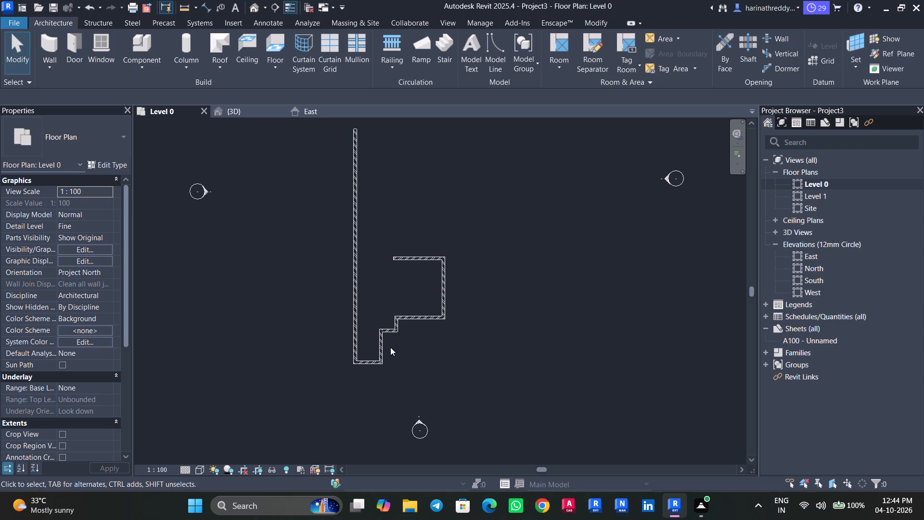
left_click(386, 345)
left_click(399, 329, "ctrl")
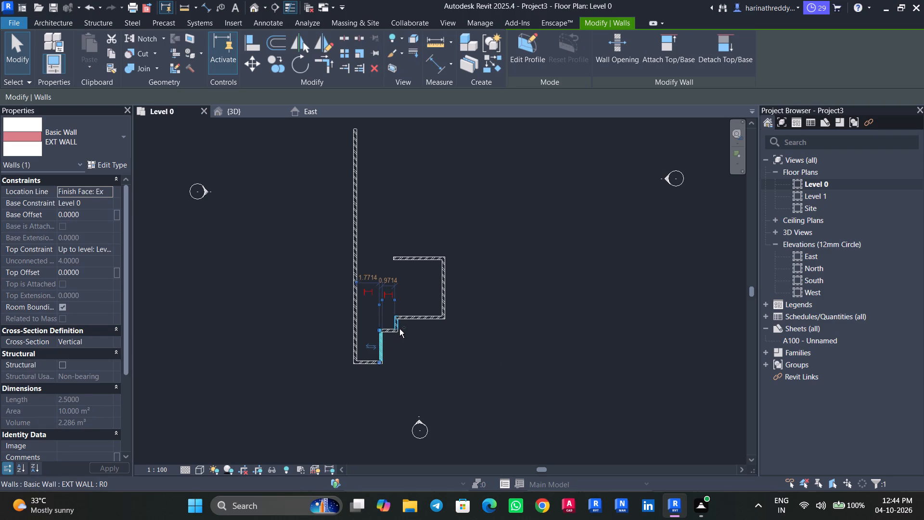
left_click(396, 330, "ctrl")
left_click(390, 333, "ctrl")
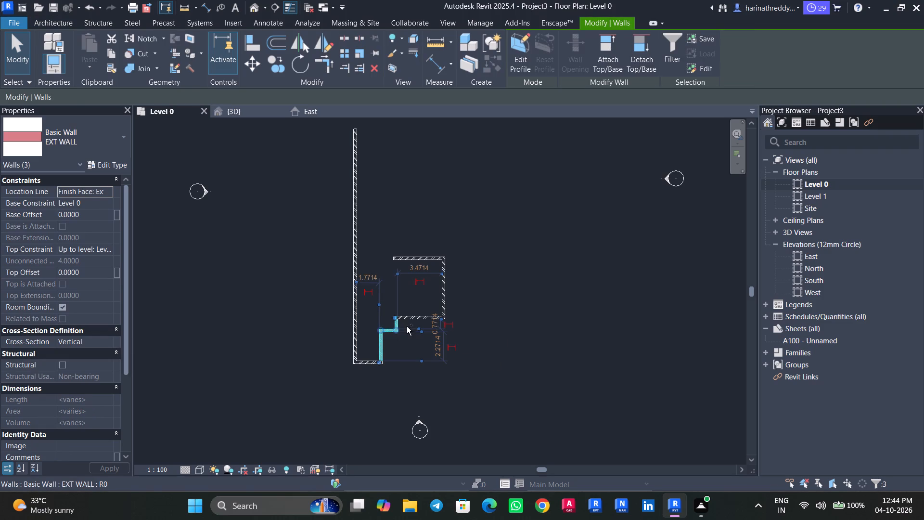
left_click(412, 318, "ctrl")
left_click(437, 292, "ctrl")
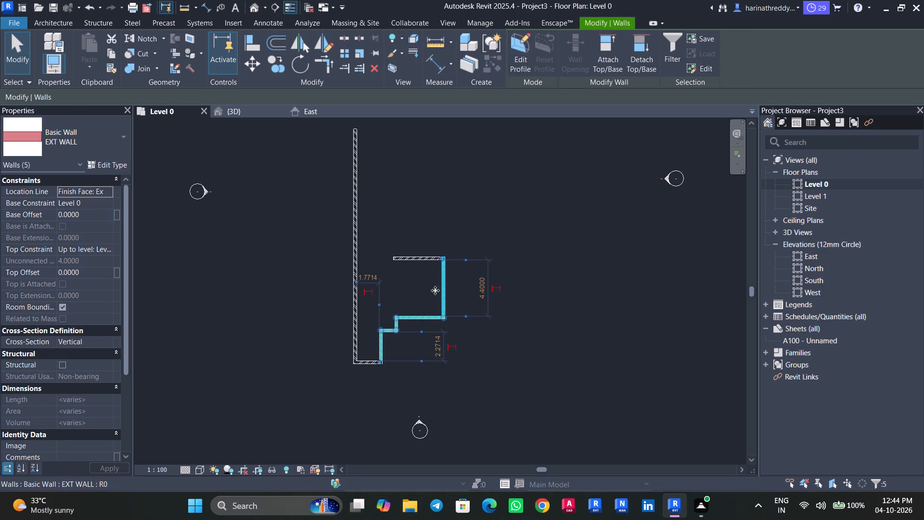
left_click(414, 260, "ctrl")
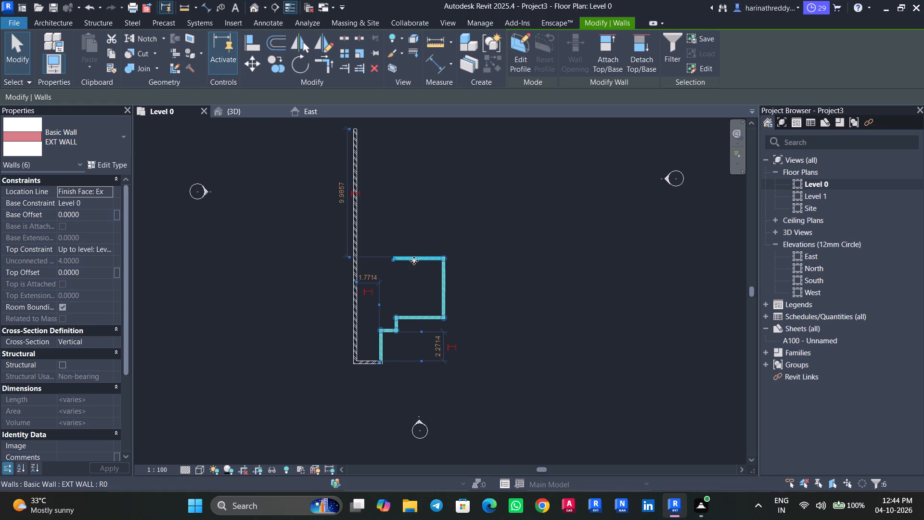
key("Delete")
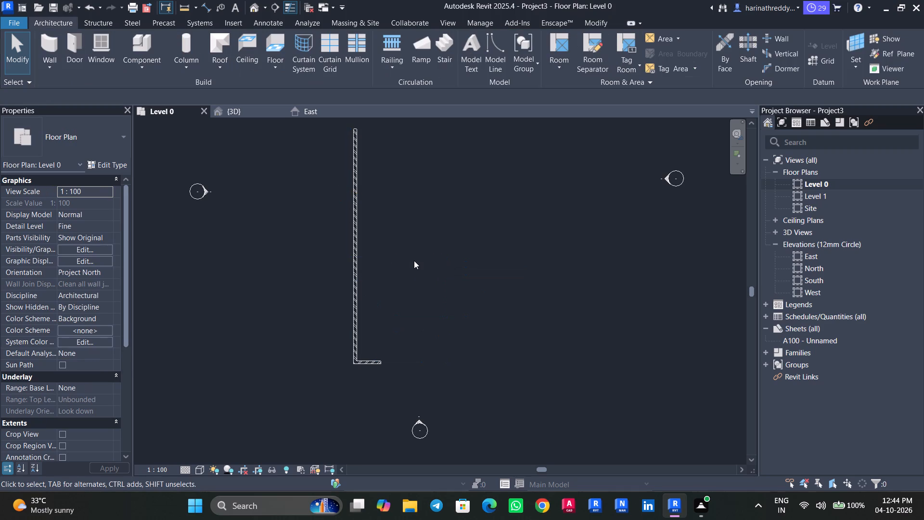
left_click(366, 362)
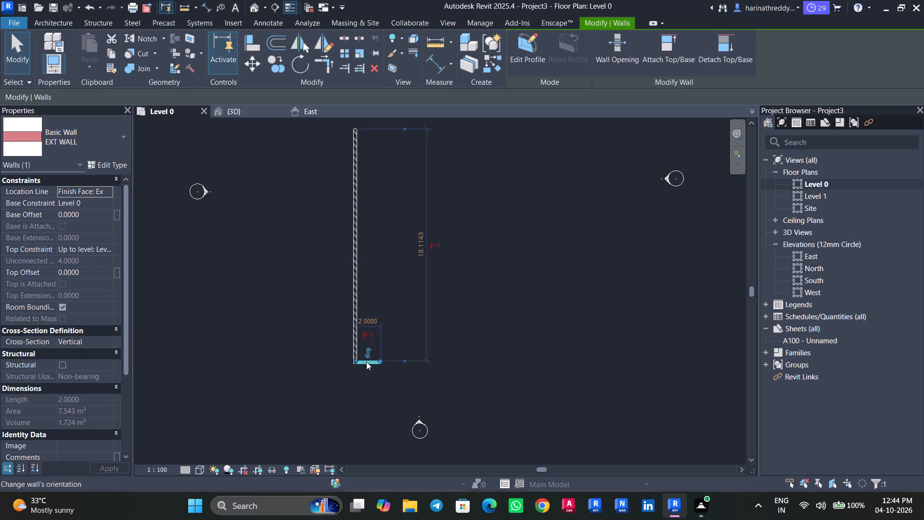
key("Delete")
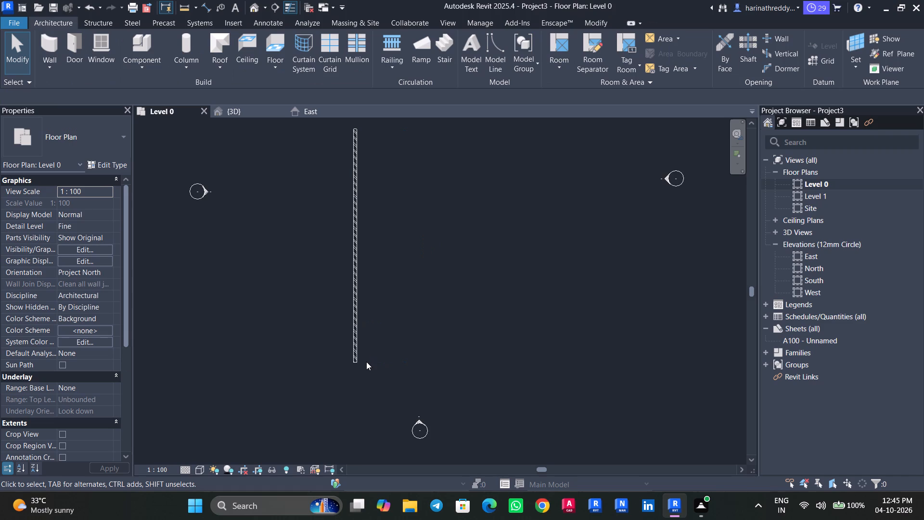
Delete the remaining 18 m vertical wall from the Level 0 plan.
scroll(362, 306, "down", 1)
middle_click_drag(362, 306, 355, 344)
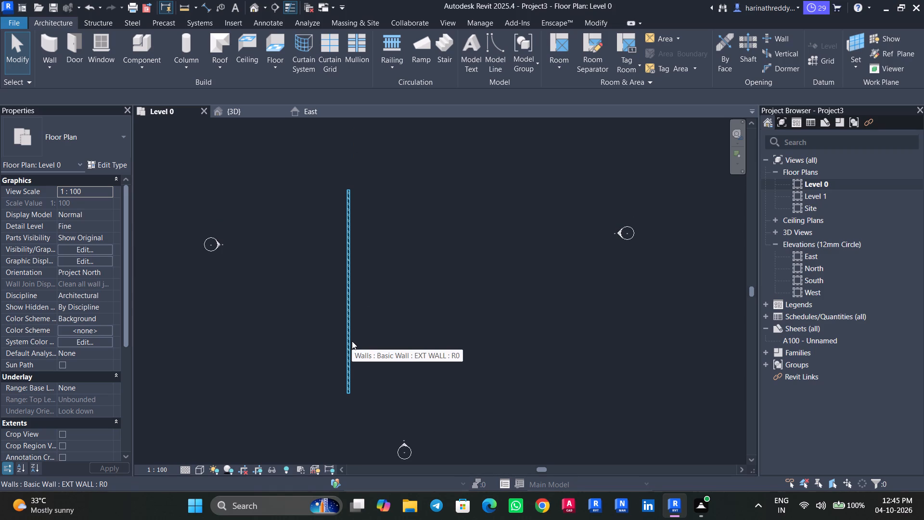
middle_click_drag(417, 297, 406, 293)
middle_click(406, 293)
middle_click(406, 293)
middle_click(406, 293)
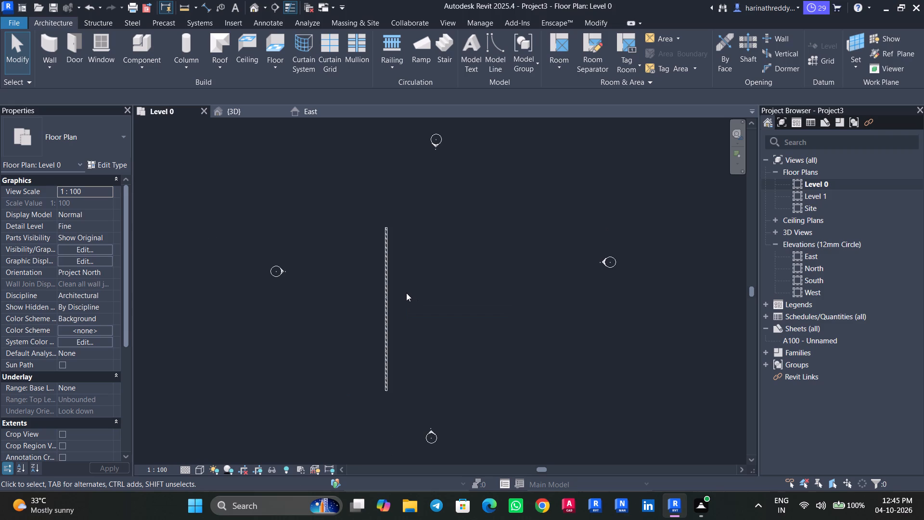
left_click(388, 320)
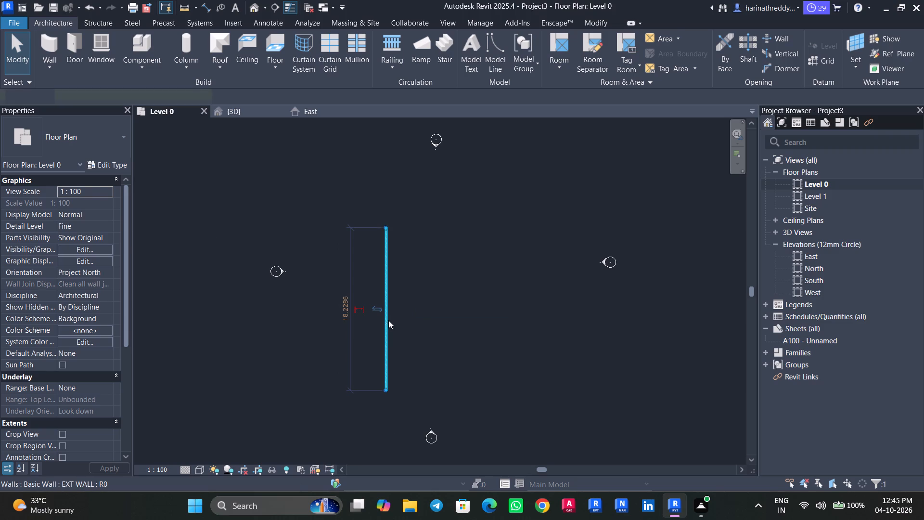
key("Delete")
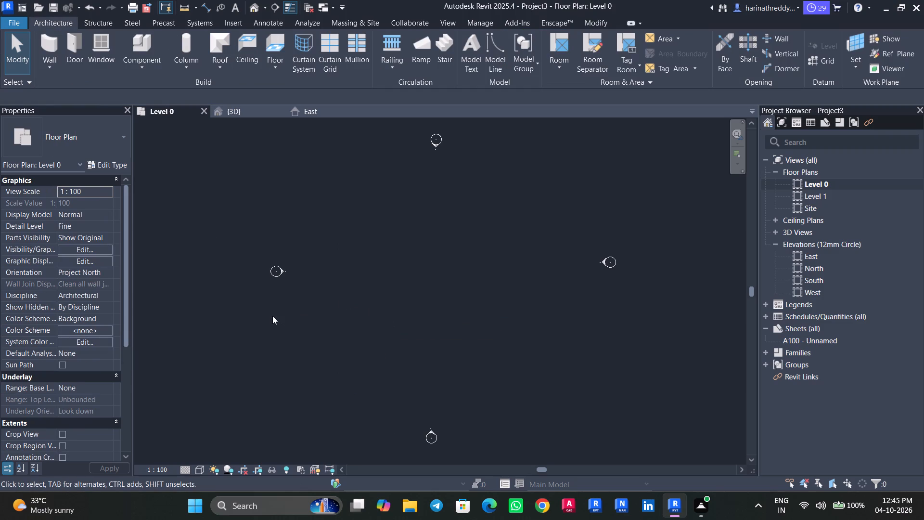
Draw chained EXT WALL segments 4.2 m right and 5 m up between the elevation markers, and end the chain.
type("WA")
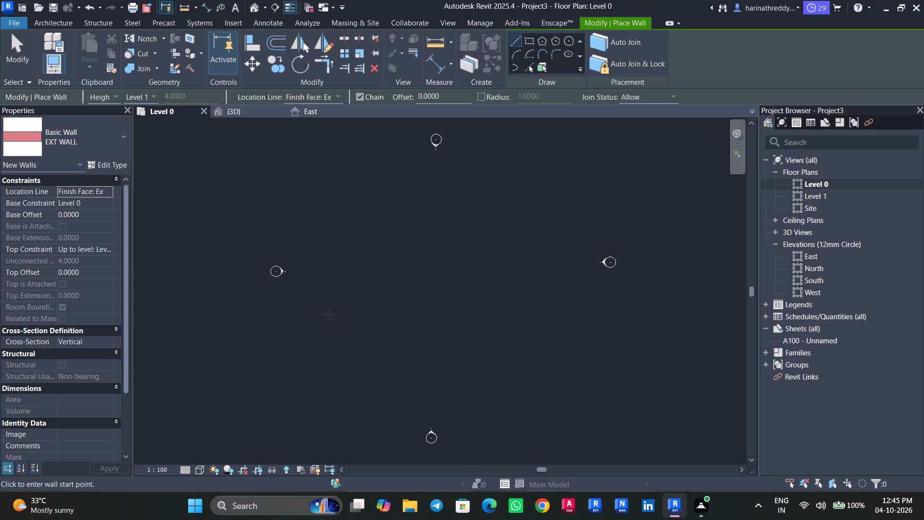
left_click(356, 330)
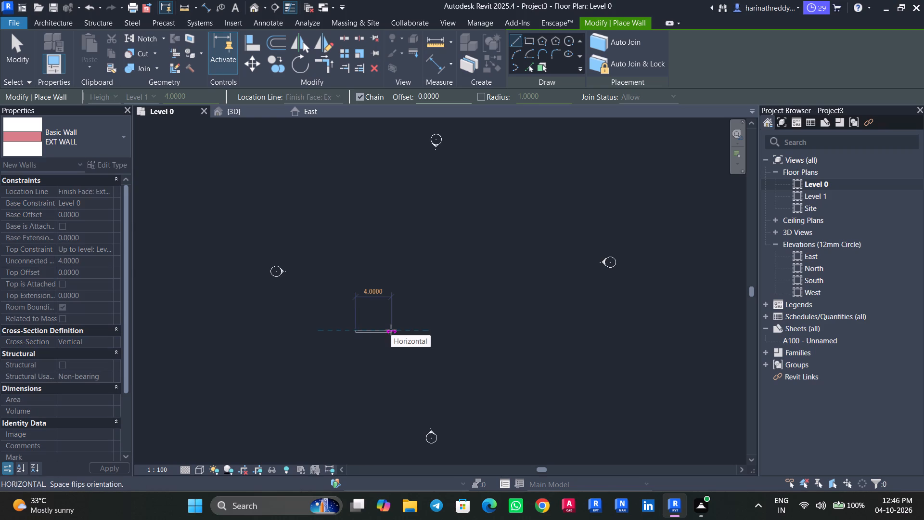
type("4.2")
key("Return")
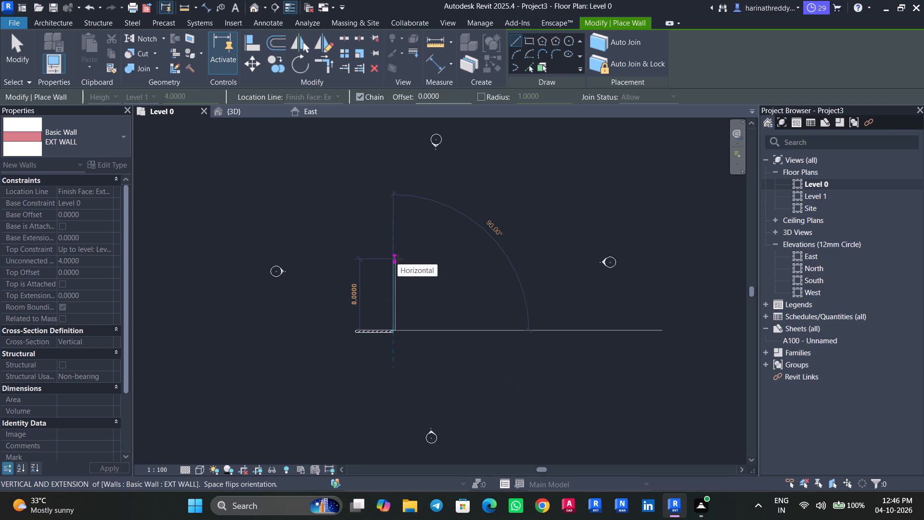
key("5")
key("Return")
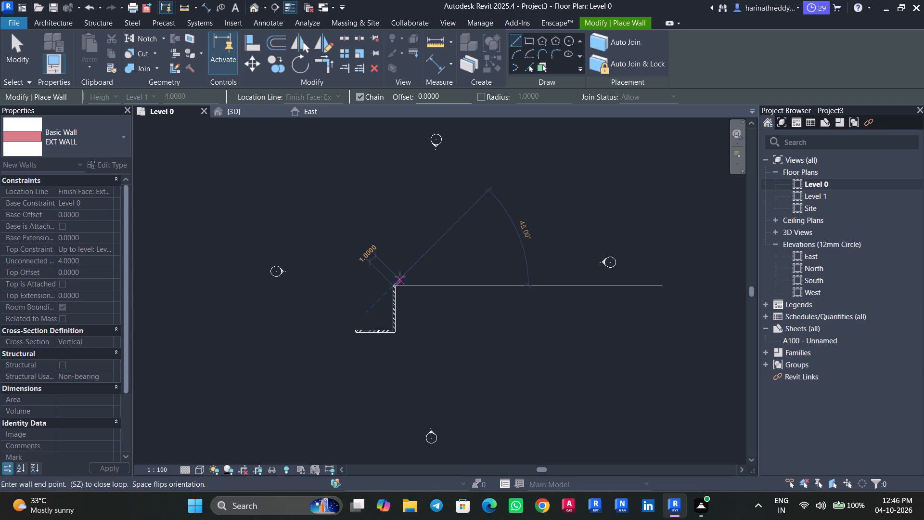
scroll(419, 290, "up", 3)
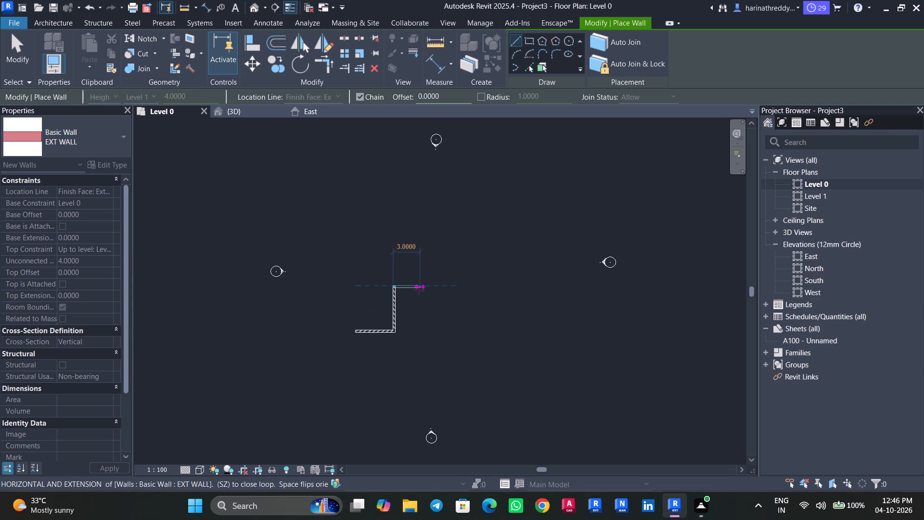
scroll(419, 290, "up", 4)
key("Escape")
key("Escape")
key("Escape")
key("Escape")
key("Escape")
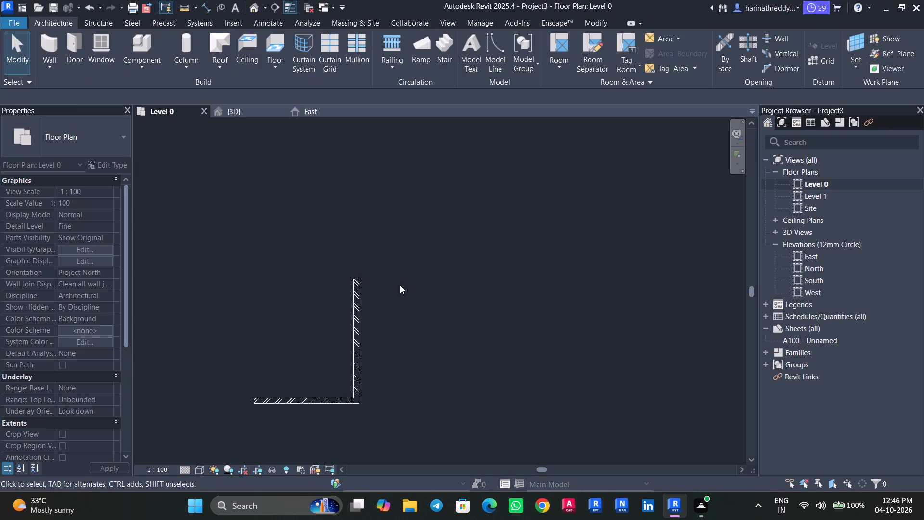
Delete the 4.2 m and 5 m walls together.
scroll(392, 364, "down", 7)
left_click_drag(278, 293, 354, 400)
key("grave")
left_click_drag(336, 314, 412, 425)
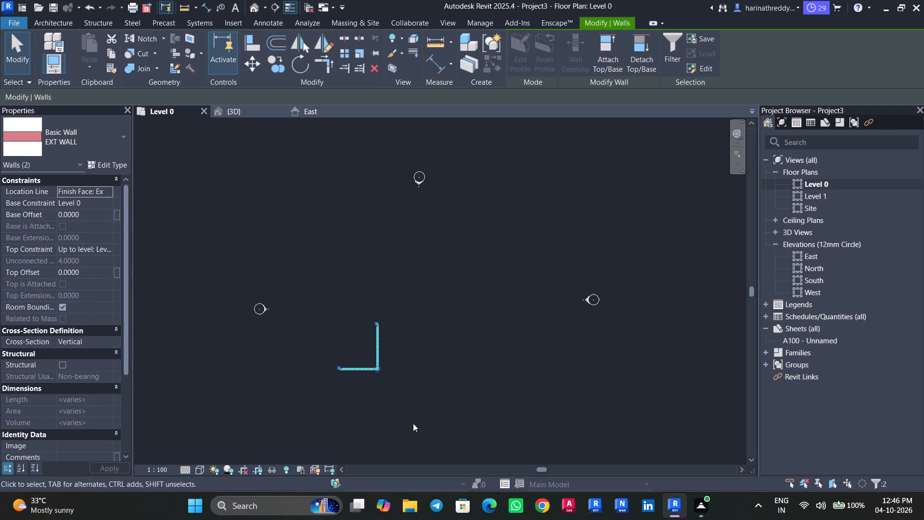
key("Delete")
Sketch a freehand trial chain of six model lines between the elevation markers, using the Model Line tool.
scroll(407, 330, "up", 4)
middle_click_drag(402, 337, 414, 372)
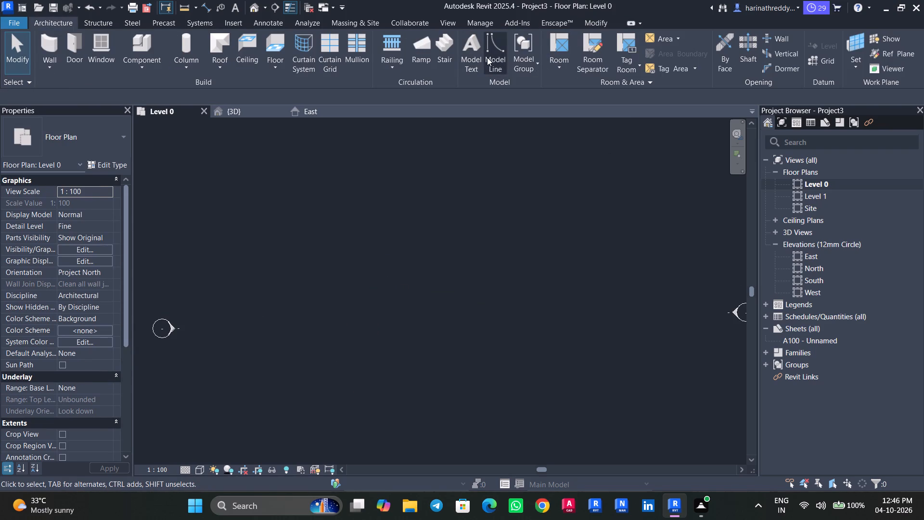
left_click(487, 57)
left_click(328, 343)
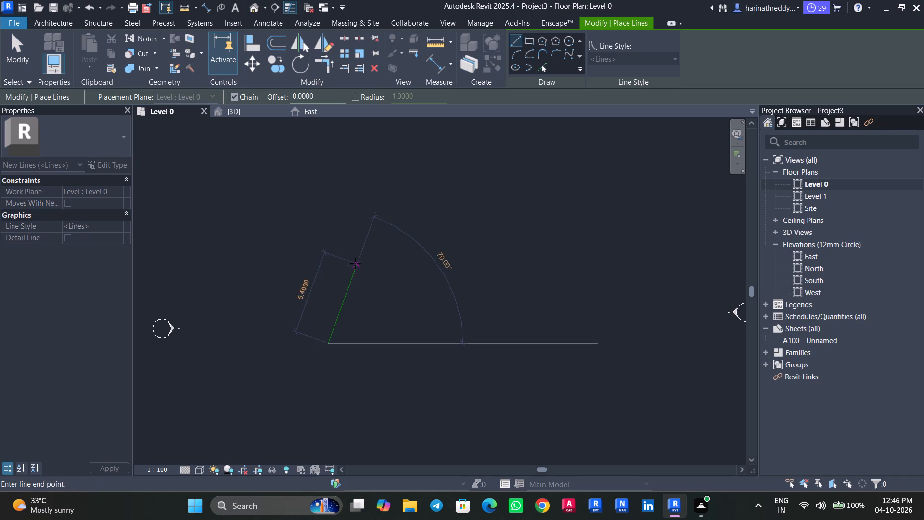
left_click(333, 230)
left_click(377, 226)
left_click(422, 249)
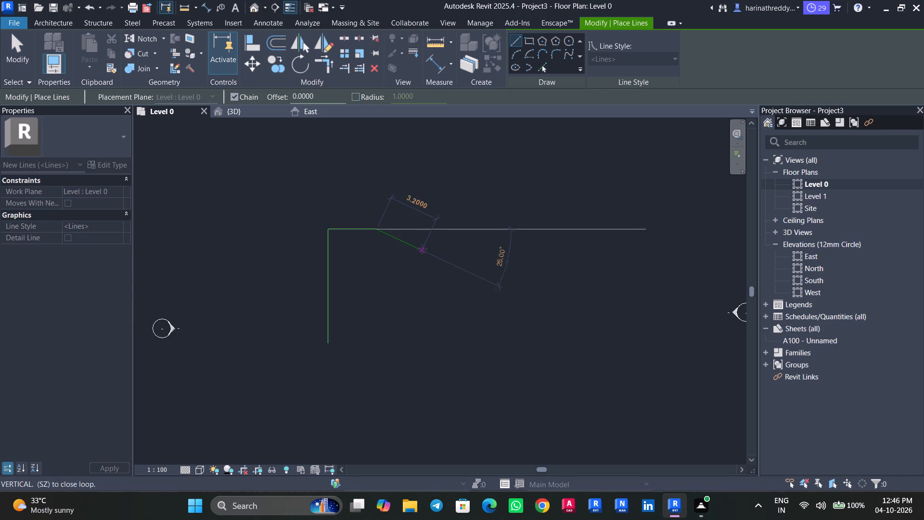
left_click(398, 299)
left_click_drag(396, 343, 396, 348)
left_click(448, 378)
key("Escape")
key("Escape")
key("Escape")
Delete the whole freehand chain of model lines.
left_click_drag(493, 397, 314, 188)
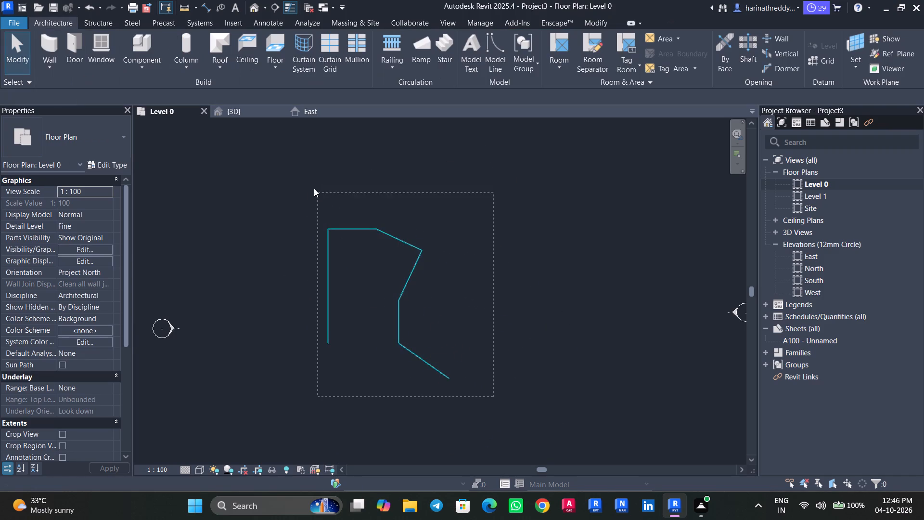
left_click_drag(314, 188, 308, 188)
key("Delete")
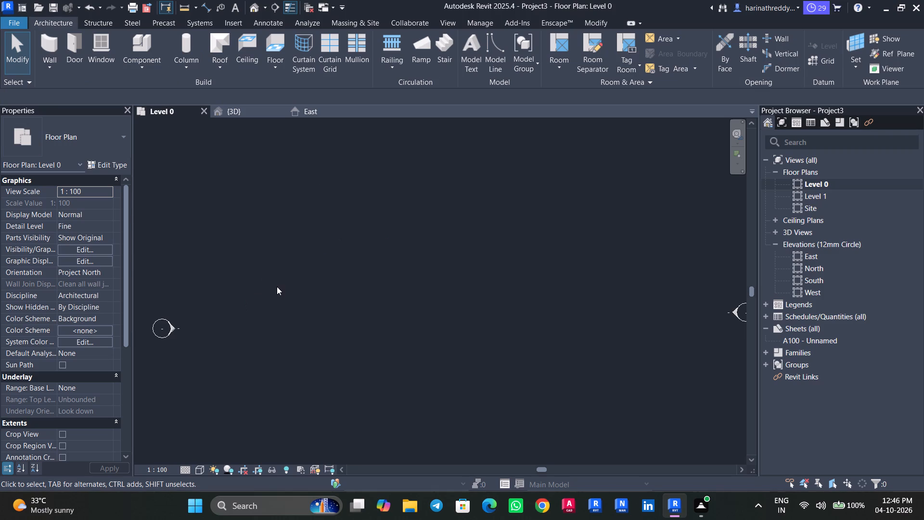
Draw chained model lines between the elevation markers: 4.2 m right, 5 m up and 1.2 m right.
scroll(331, 261, "down", 4)
left_click(494, 34)
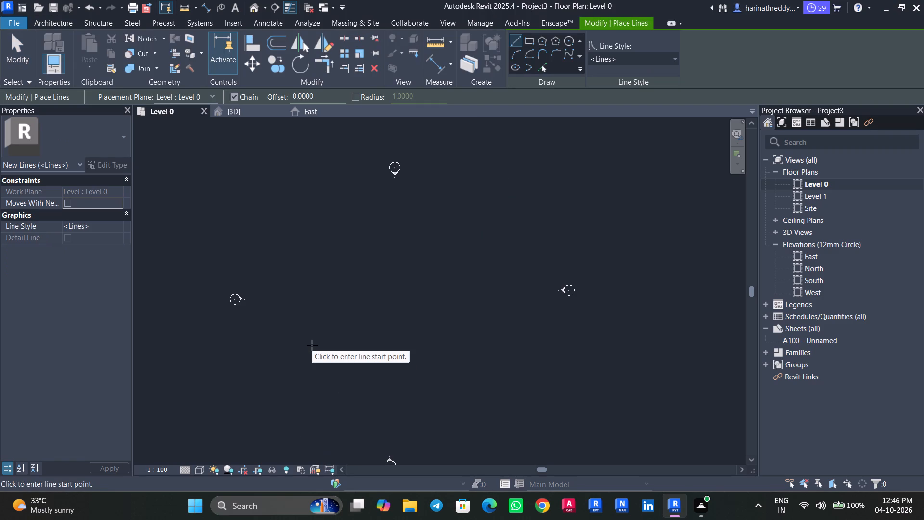
left_click(312, 345)
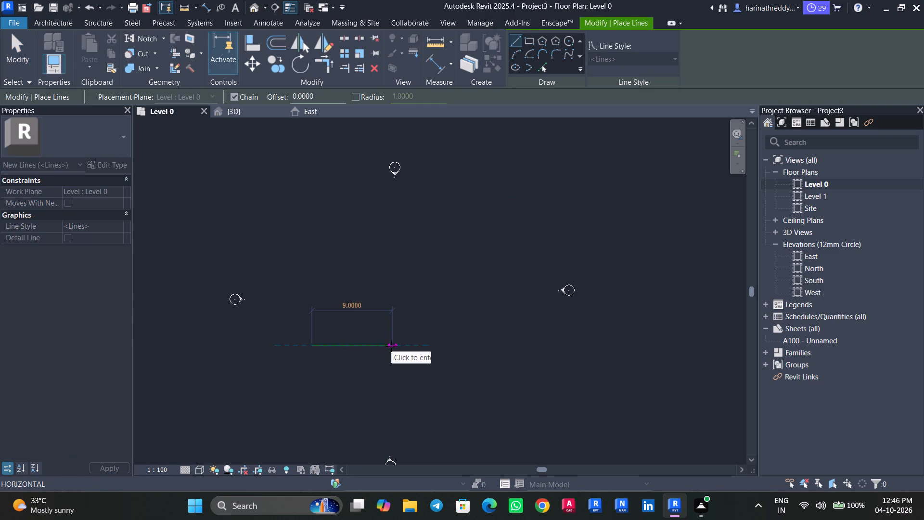
type("4.2")
key("Return")
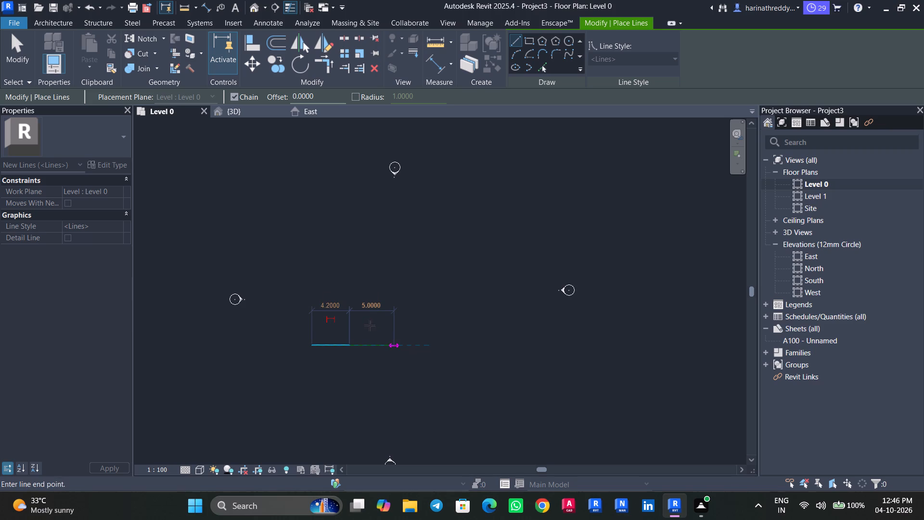
key("5")
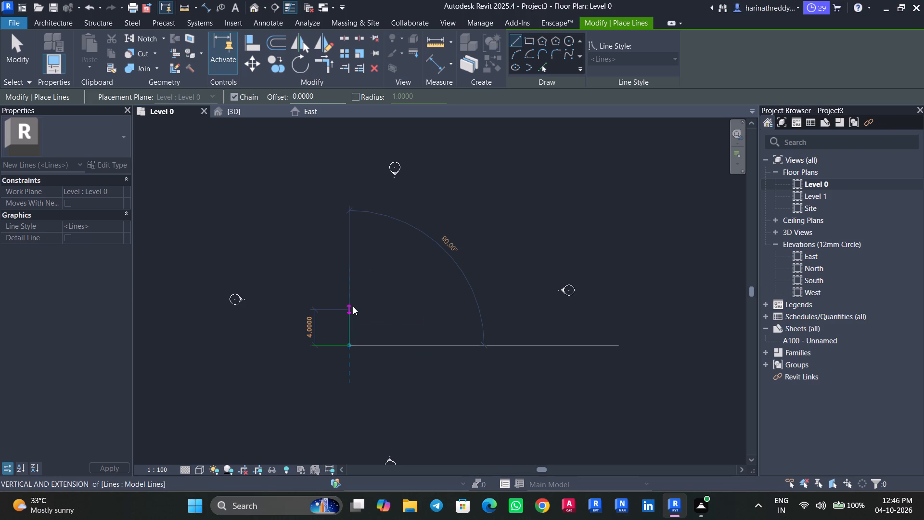
key("Return")
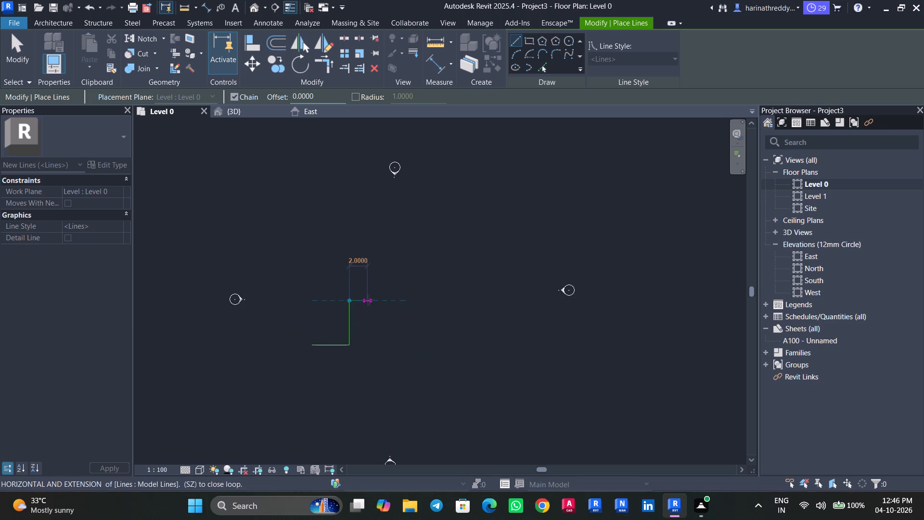
type("1.2")
key("Return")
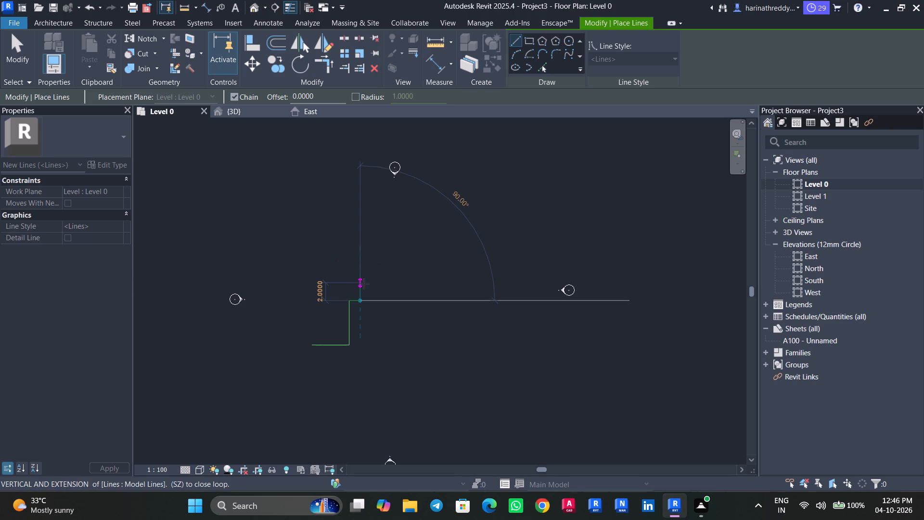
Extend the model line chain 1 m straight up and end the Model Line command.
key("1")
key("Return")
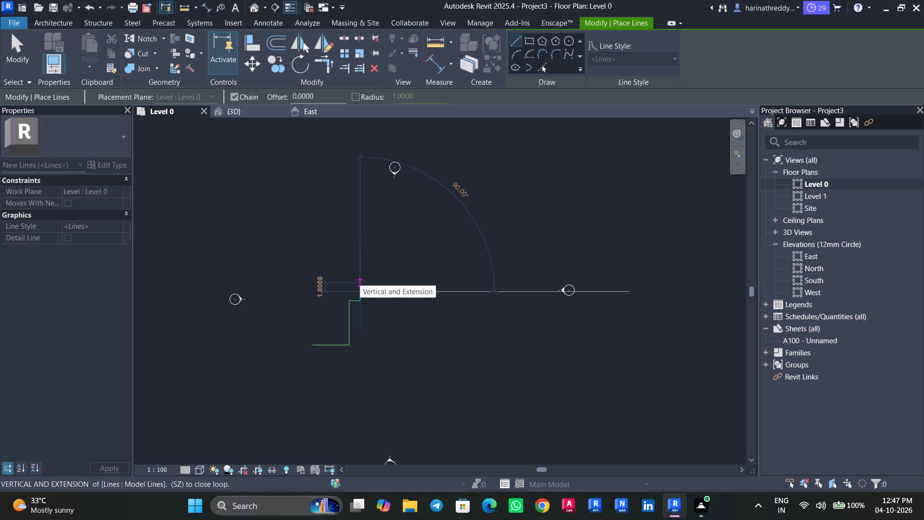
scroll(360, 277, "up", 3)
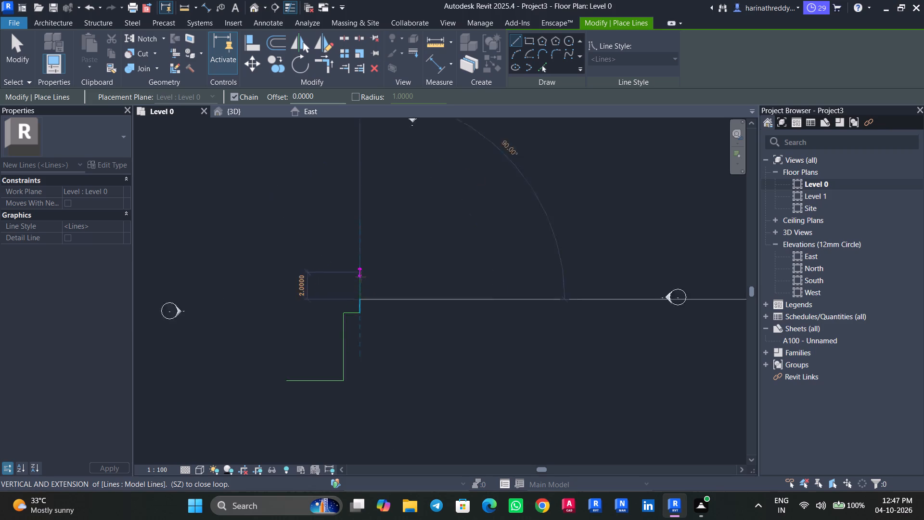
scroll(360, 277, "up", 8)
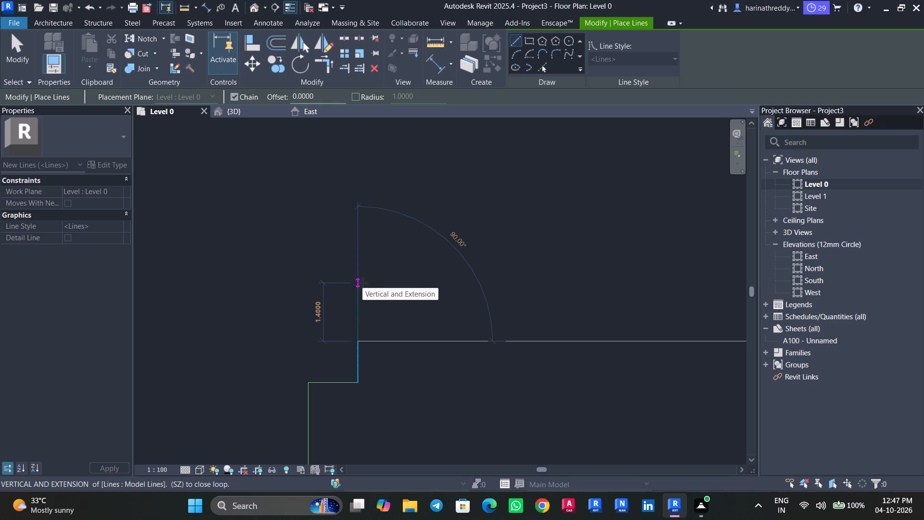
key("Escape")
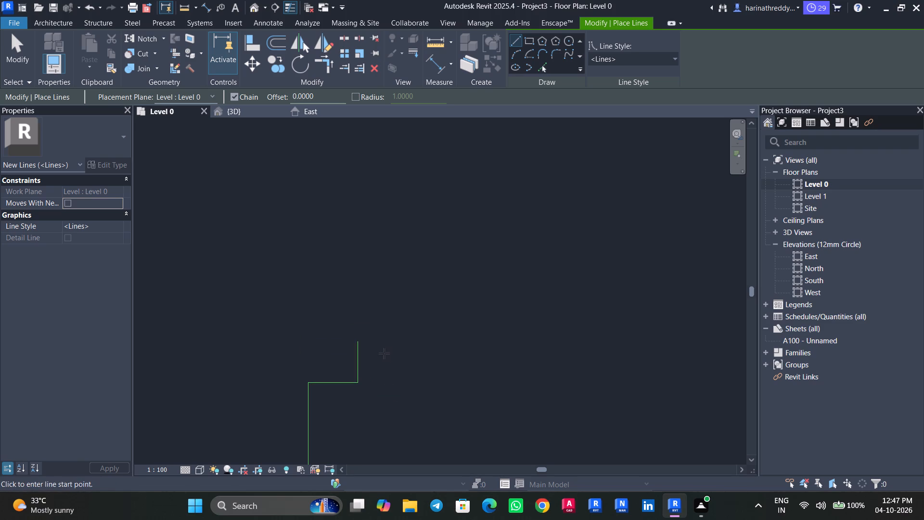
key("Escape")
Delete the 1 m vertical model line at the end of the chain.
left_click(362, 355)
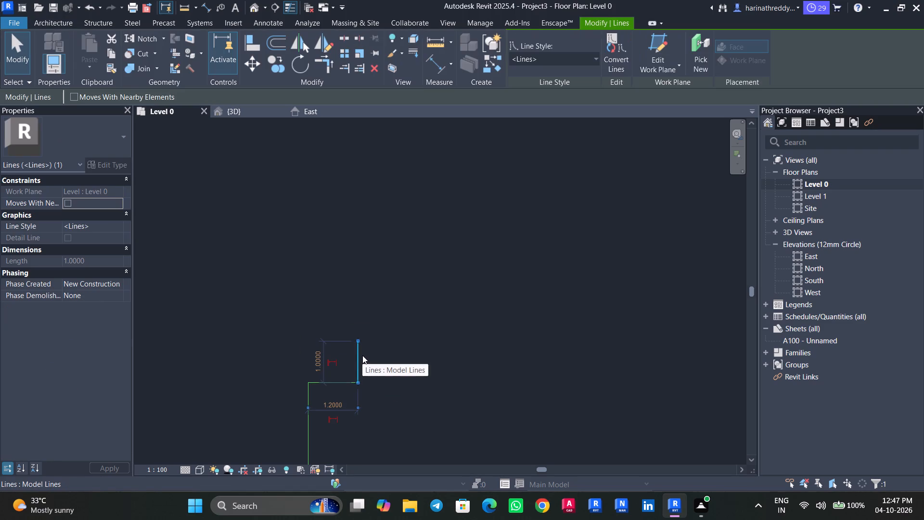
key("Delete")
Continue the outline from the 1.2 m line's free end with chained model lines: 0.5 m up, 3.7 m right, 4.4 m up, 3.8 m left.
scroll(356, 357, "down", 3)
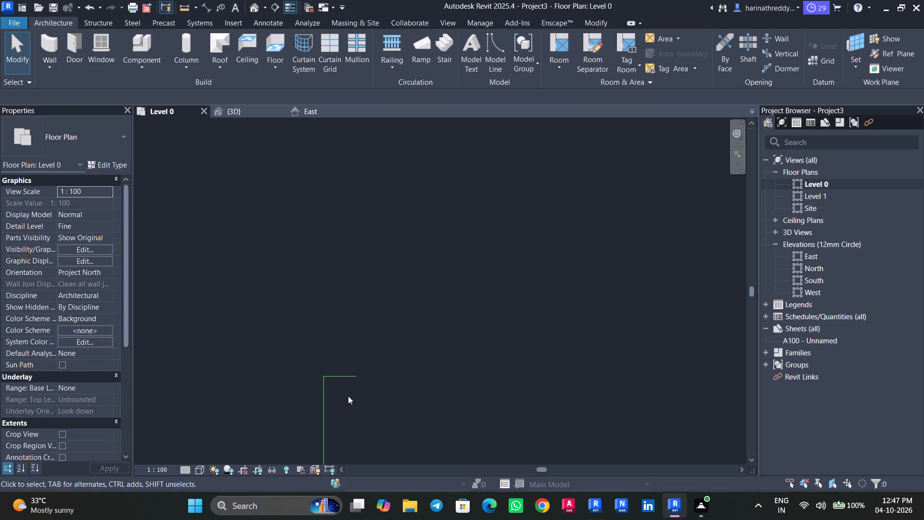
middle_click_drag(346, 403, 406, 243)
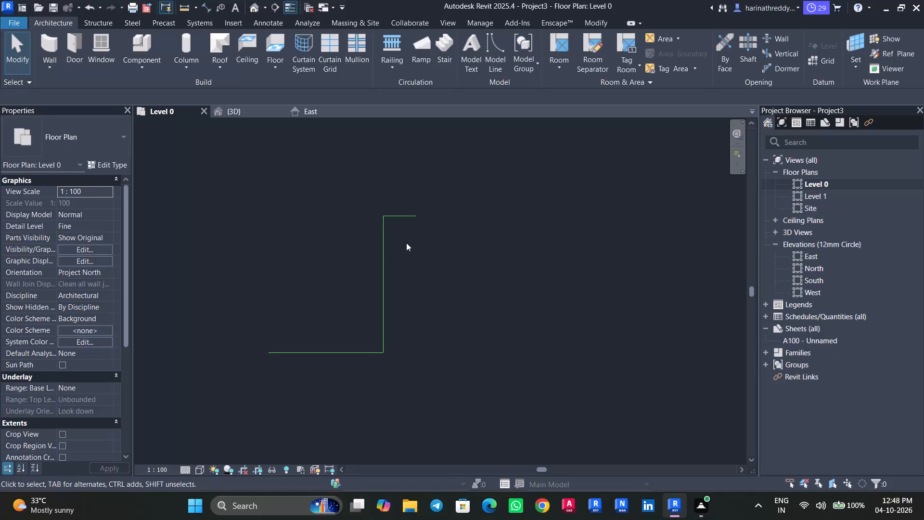
left_click(489, 63)
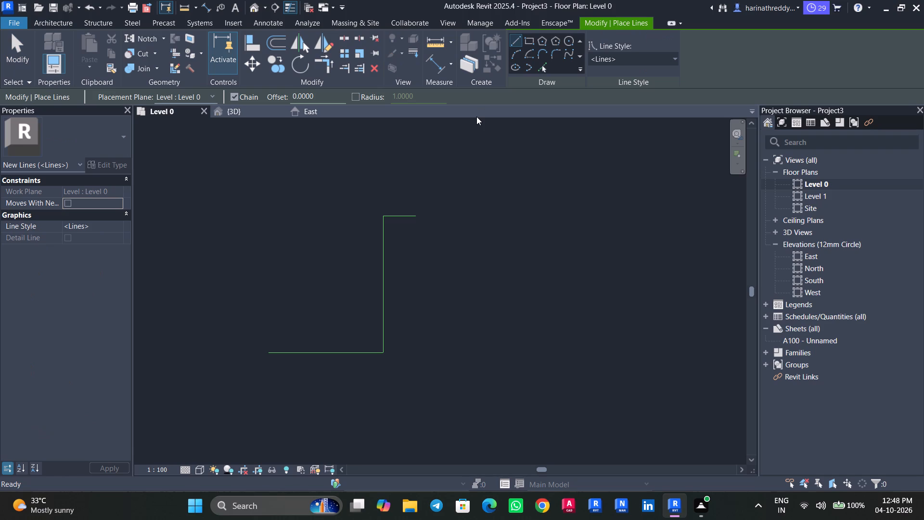
left_click(417, 216)
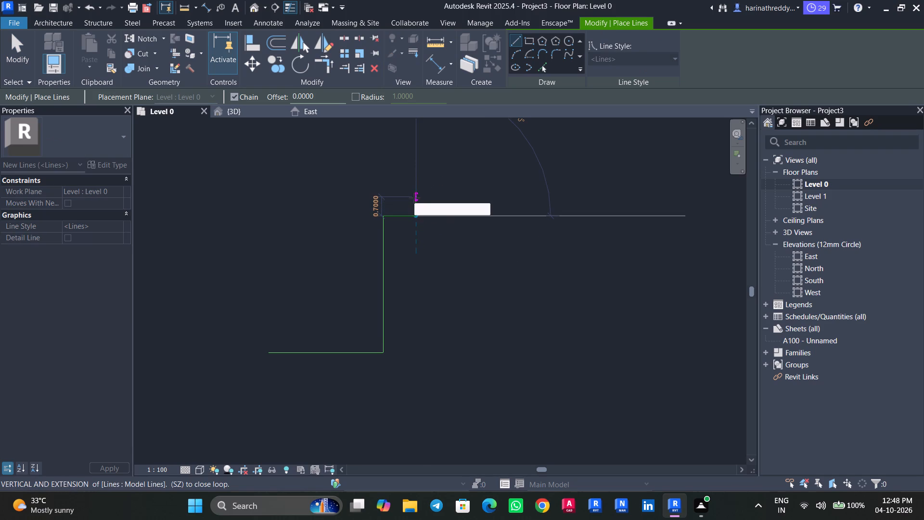
type("0.5")
key("Return")
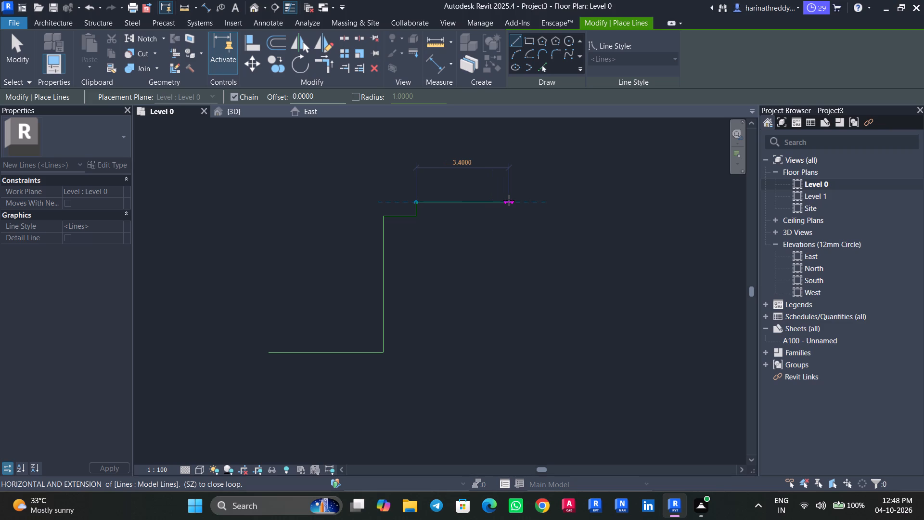
type("3.7")
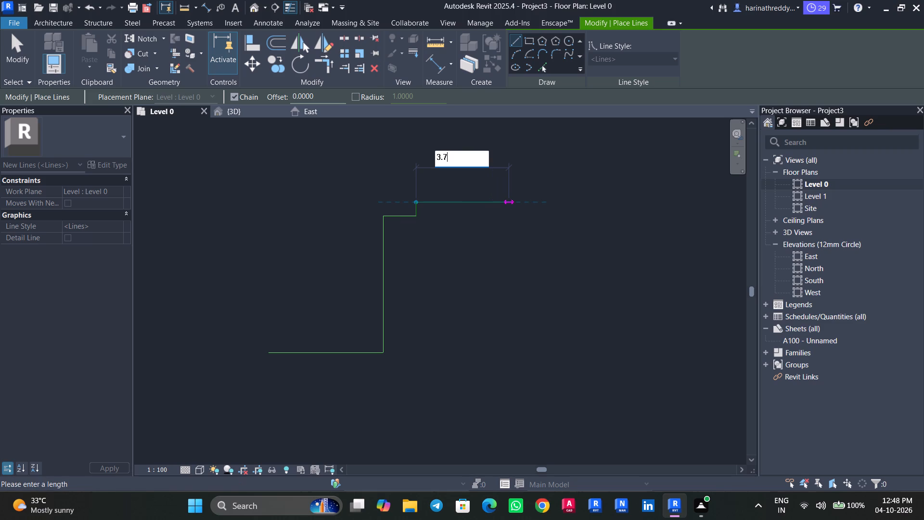
key("Return")
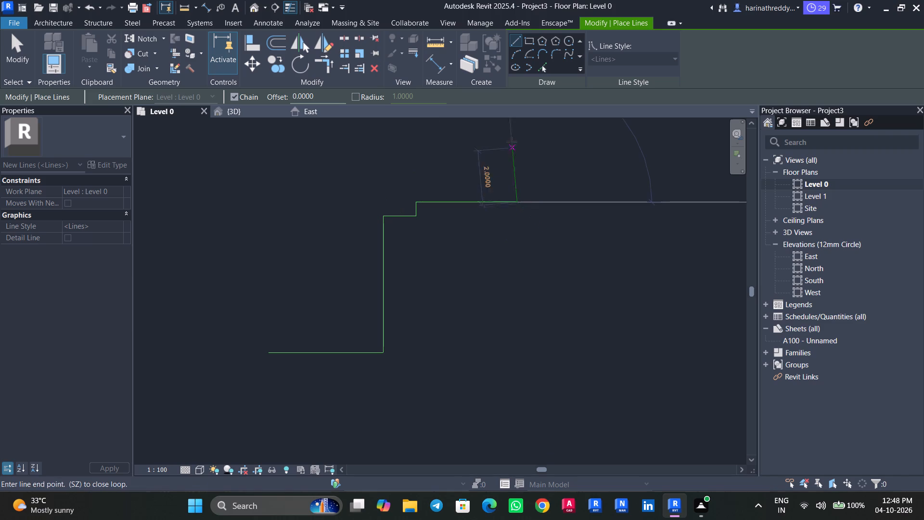
type("4.40")
key("Return")
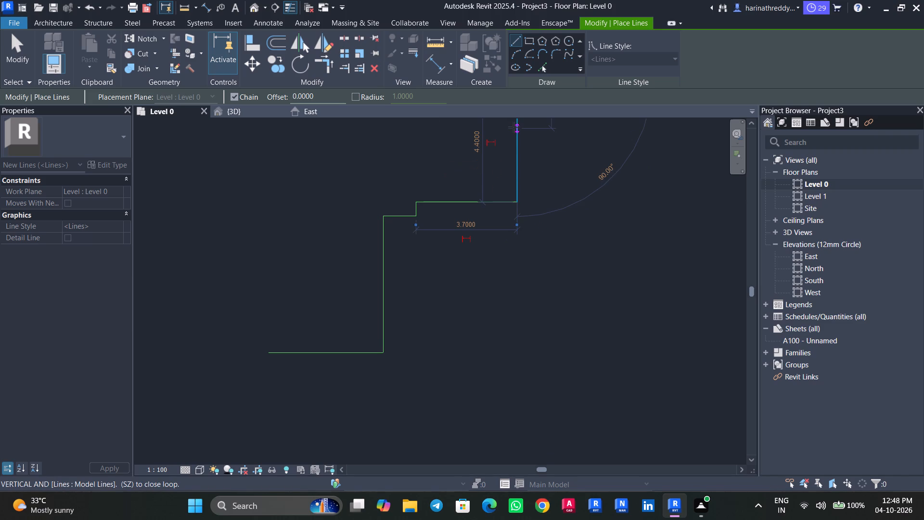
middle_click_drag(513, 127, 520, 256)
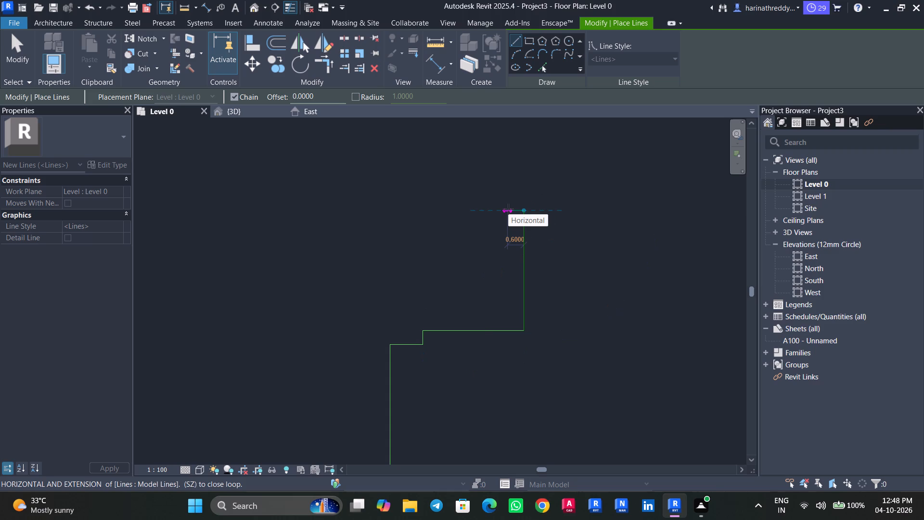
type("3.80")
key("Return")
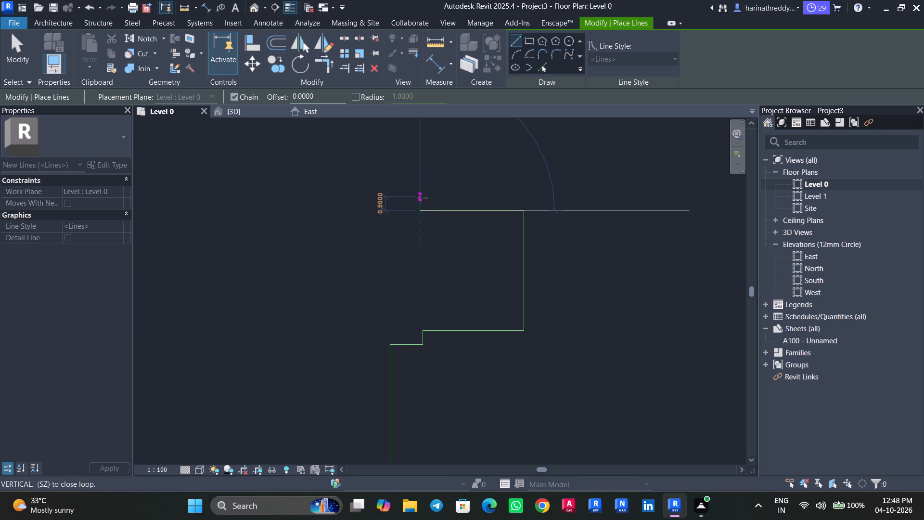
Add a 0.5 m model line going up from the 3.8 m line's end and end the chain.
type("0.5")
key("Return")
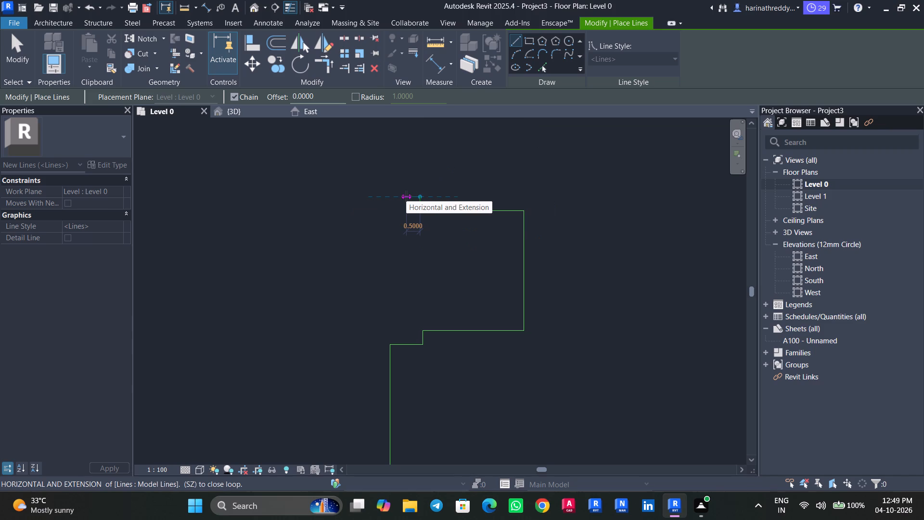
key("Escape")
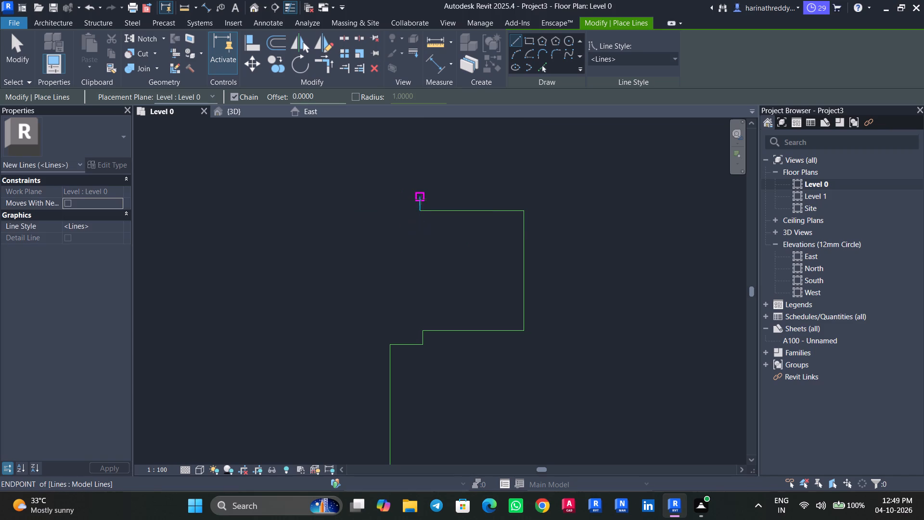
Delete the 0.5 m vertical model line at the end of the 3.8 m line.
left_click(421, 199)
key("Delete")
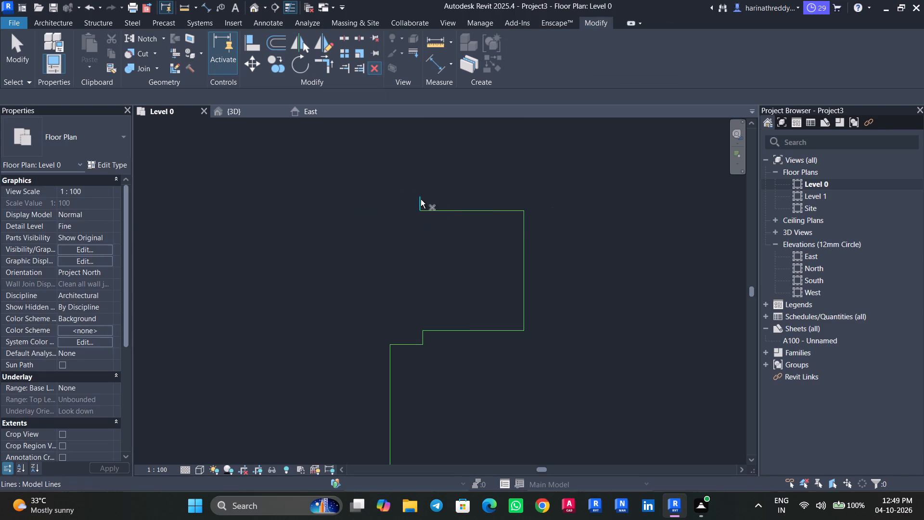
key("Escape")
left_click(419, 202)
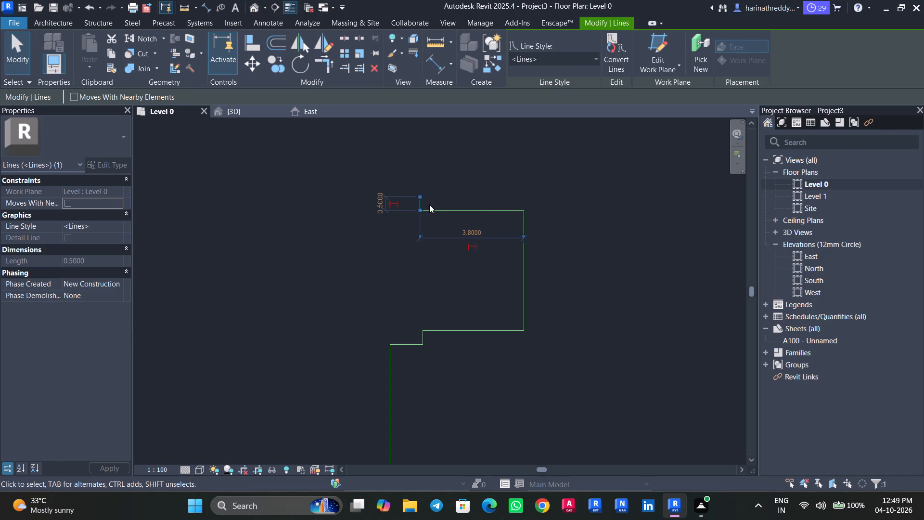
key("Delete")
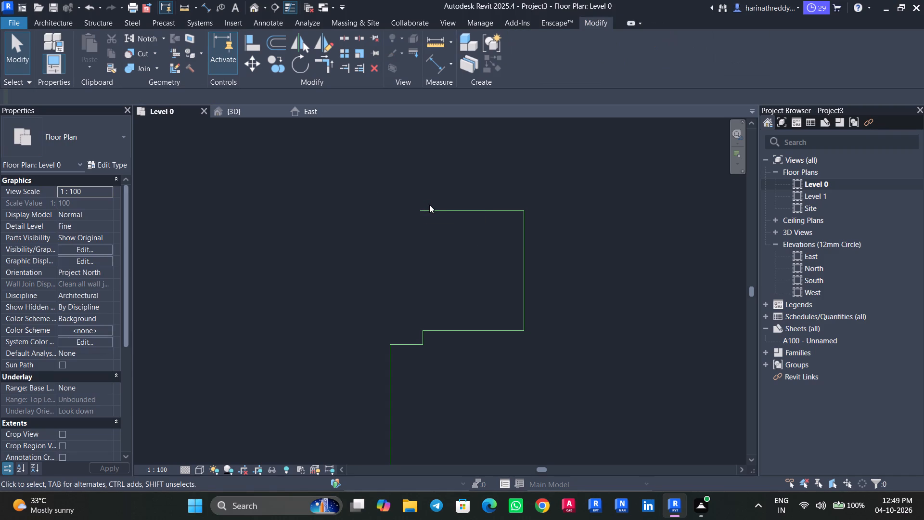
Select the 3.8 m horizontal model line at the top of the outline.
left_click(468, 213)
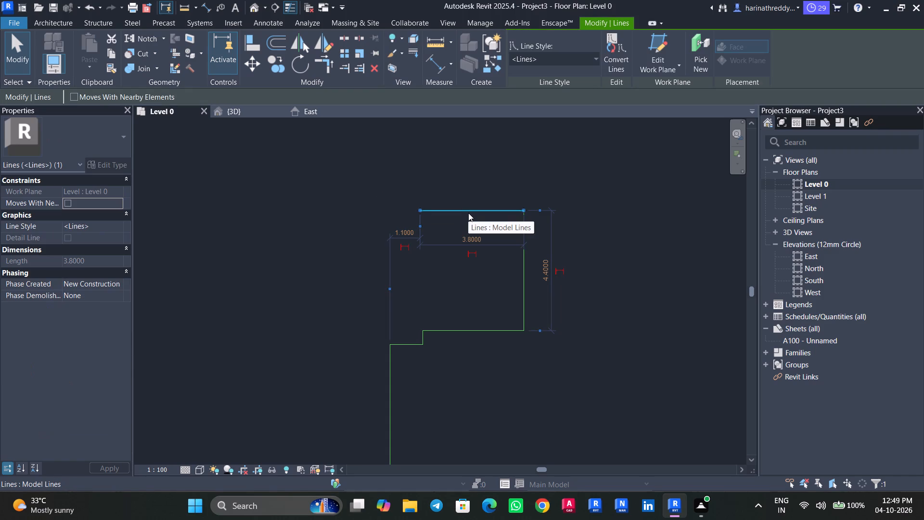
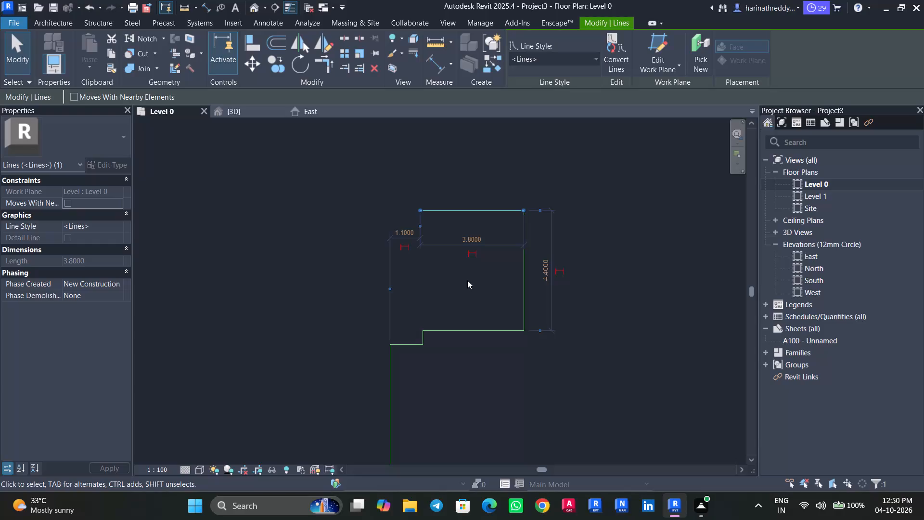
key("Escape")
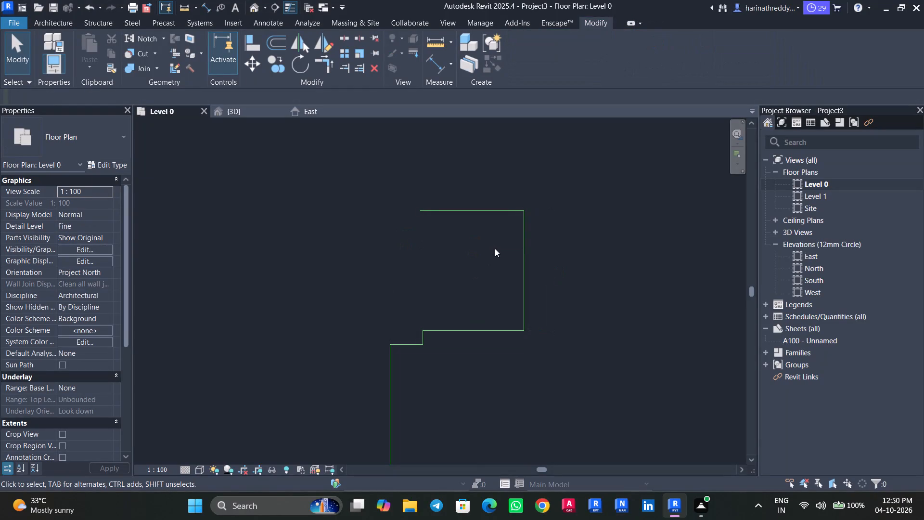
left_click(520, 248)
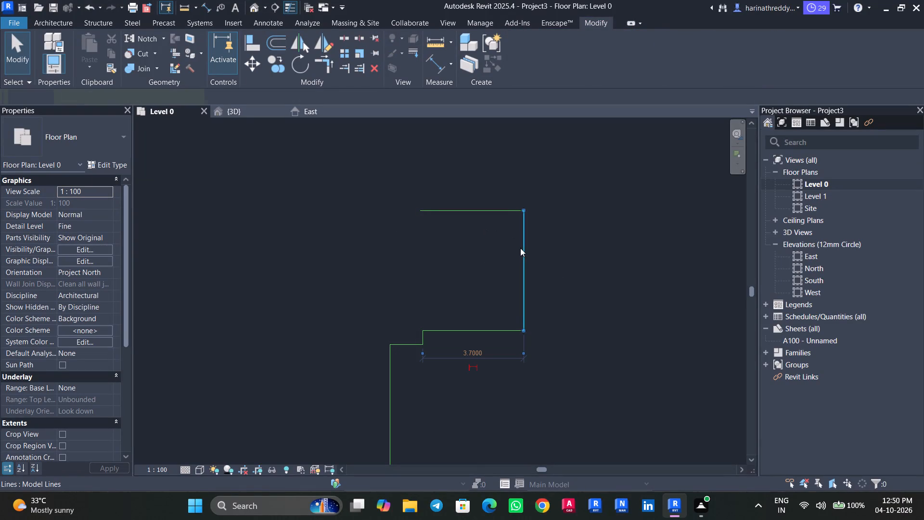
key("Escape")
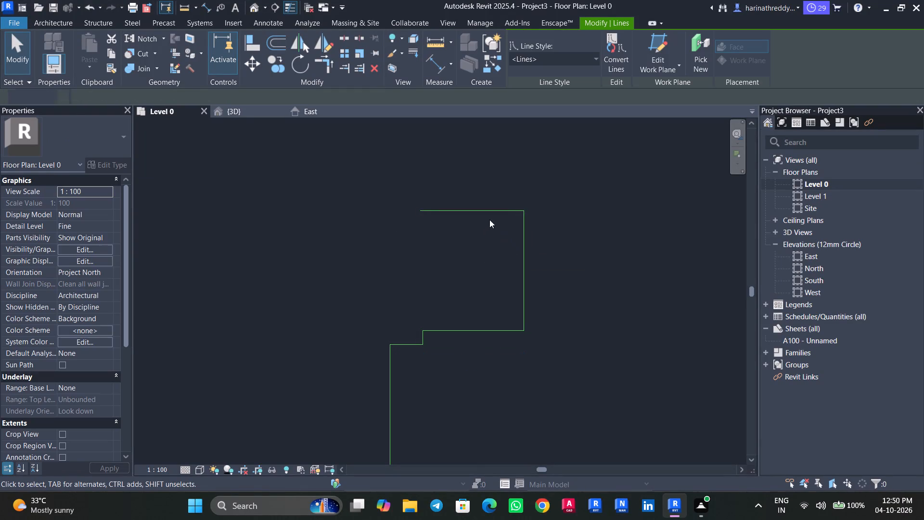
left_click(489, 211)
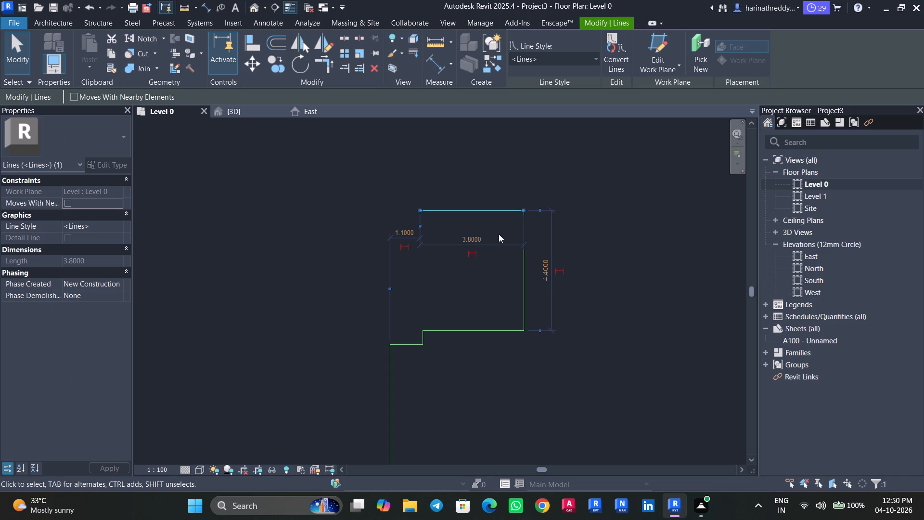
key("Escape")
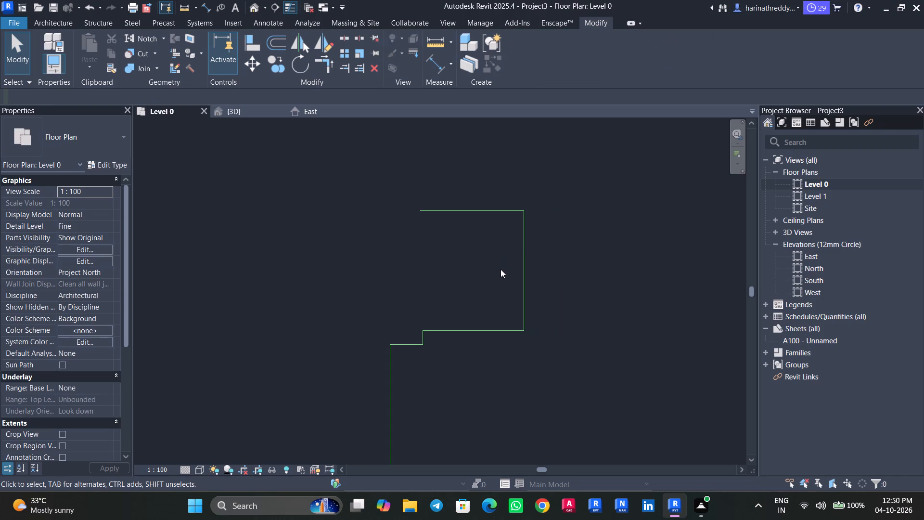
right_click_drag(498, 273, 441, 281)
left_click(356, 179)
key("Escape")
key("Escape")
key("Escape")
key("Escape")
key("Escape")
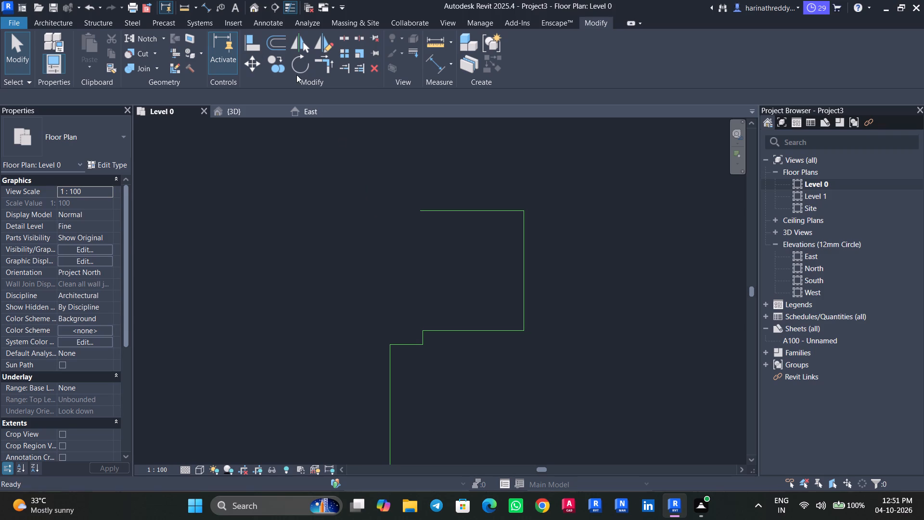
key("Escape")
Continue the outline from the top 3.8 m line's free end with chained model lines: 3 m left, 0.5 m up, 1.2 m left.
left_click(67, 21)
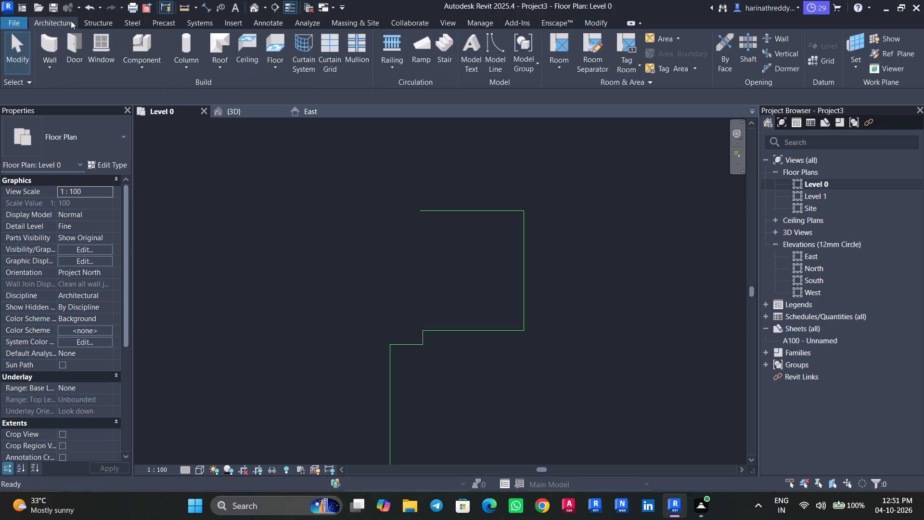
left_click(487, 54)
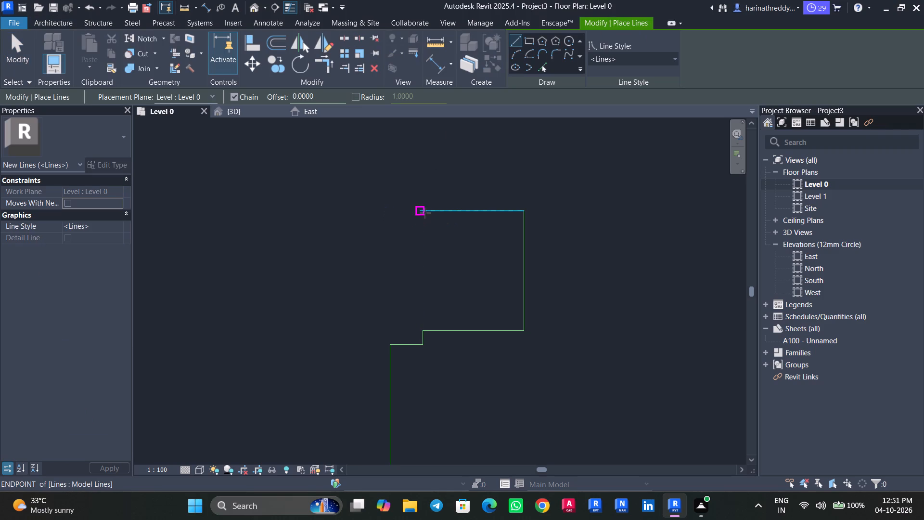
left_click(421, 209)
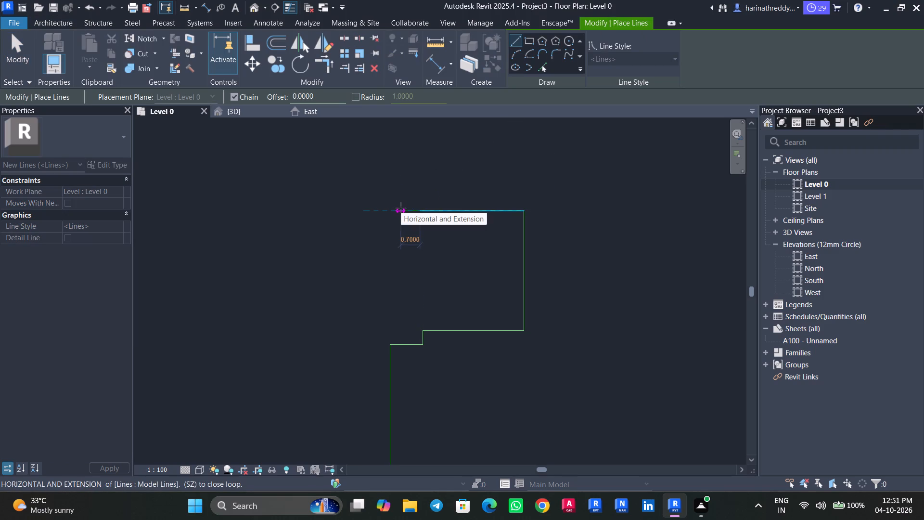
key("3")
key("Return")
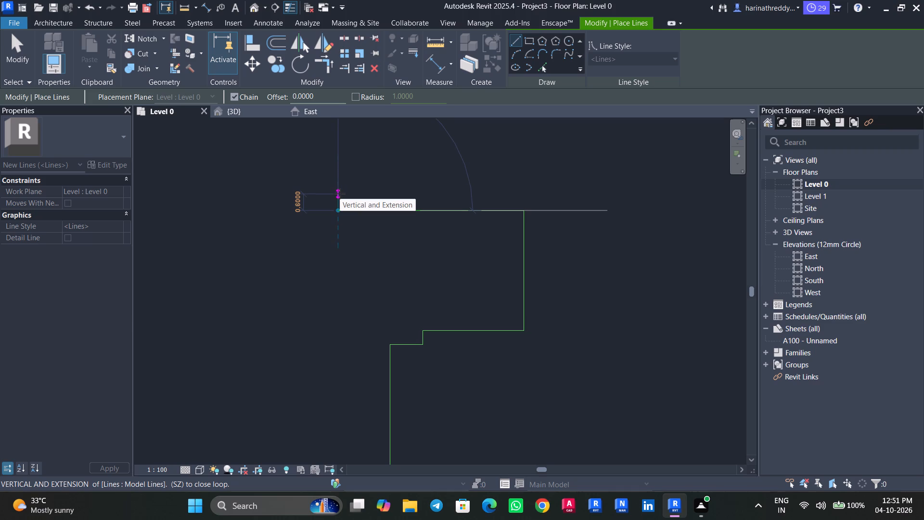
type("0.5")
key("Return")
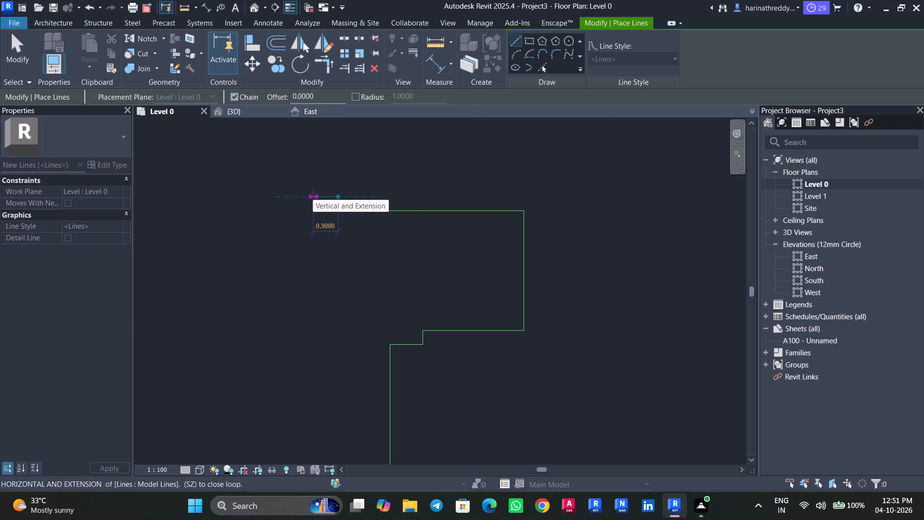
type("1.2")
key("Return")
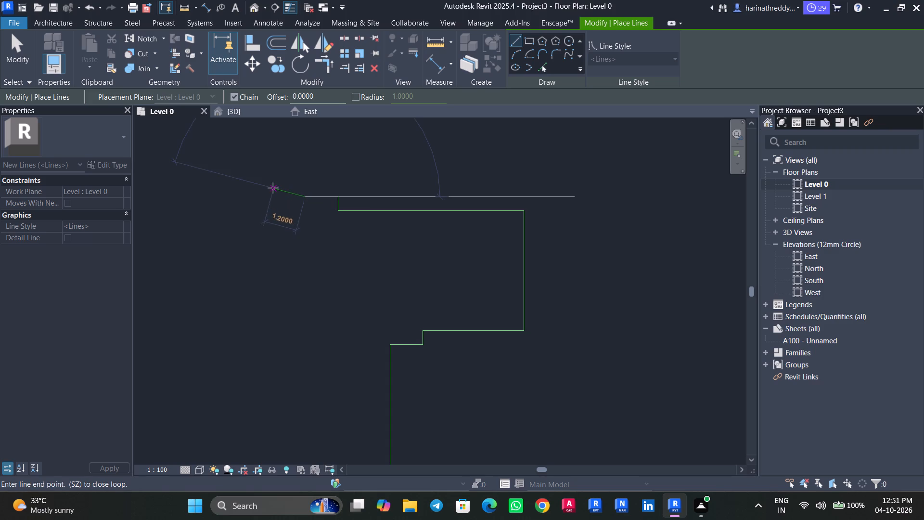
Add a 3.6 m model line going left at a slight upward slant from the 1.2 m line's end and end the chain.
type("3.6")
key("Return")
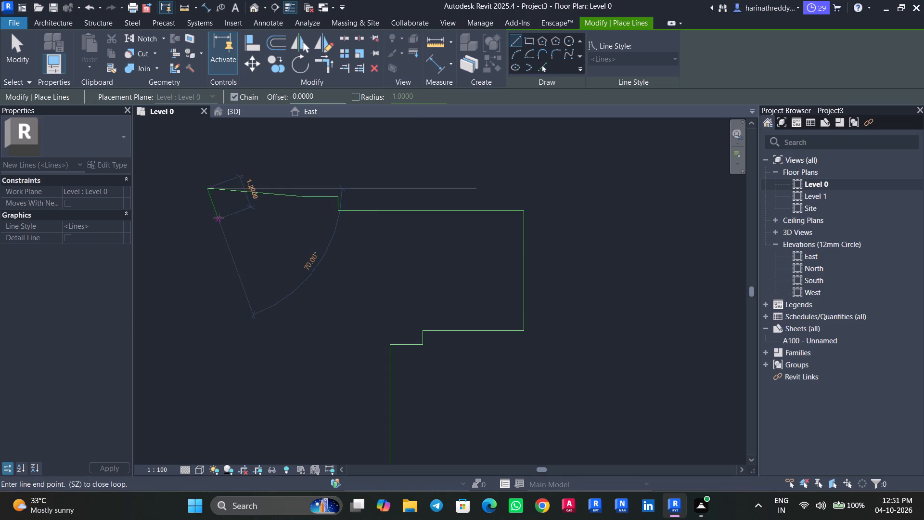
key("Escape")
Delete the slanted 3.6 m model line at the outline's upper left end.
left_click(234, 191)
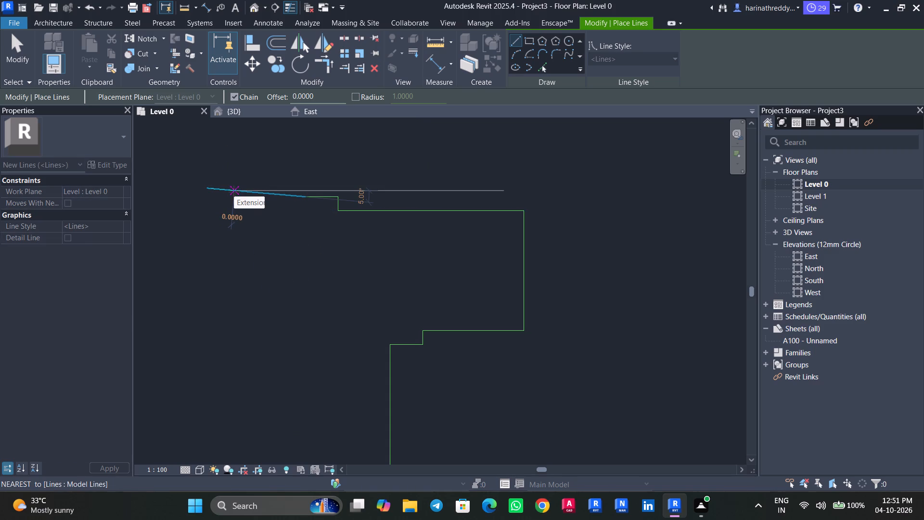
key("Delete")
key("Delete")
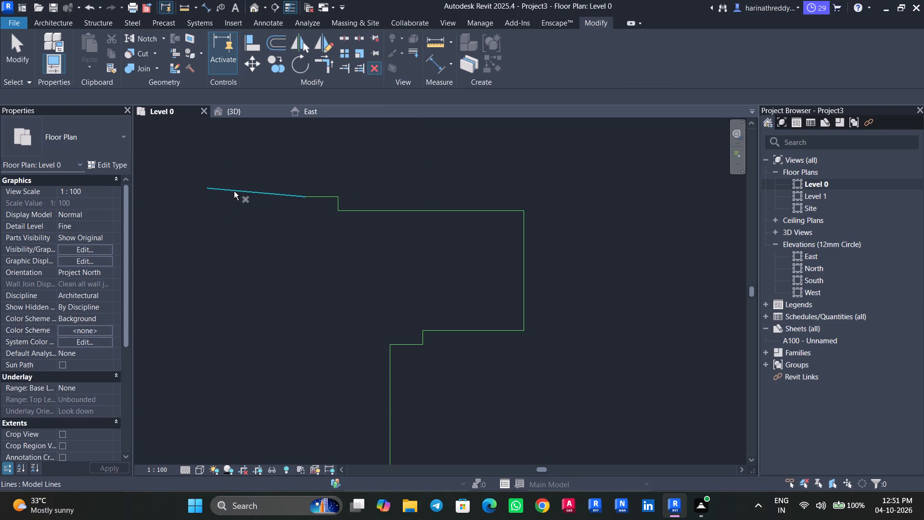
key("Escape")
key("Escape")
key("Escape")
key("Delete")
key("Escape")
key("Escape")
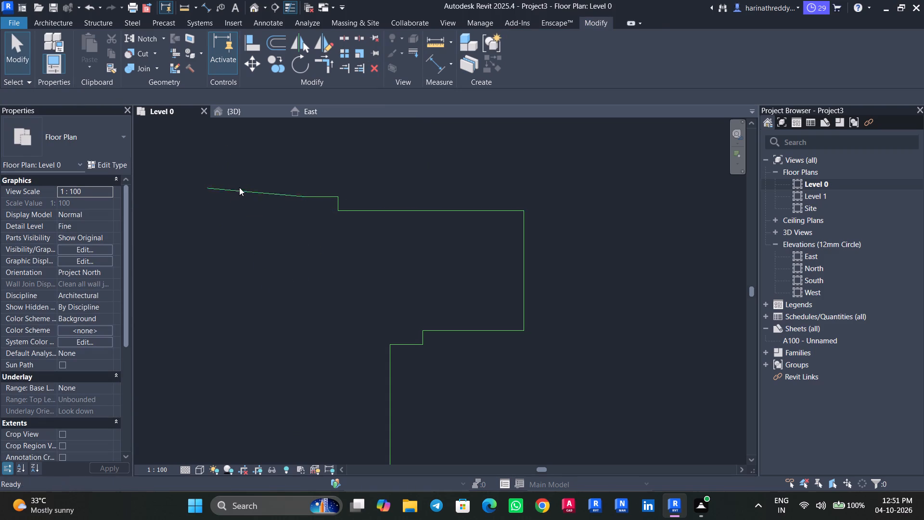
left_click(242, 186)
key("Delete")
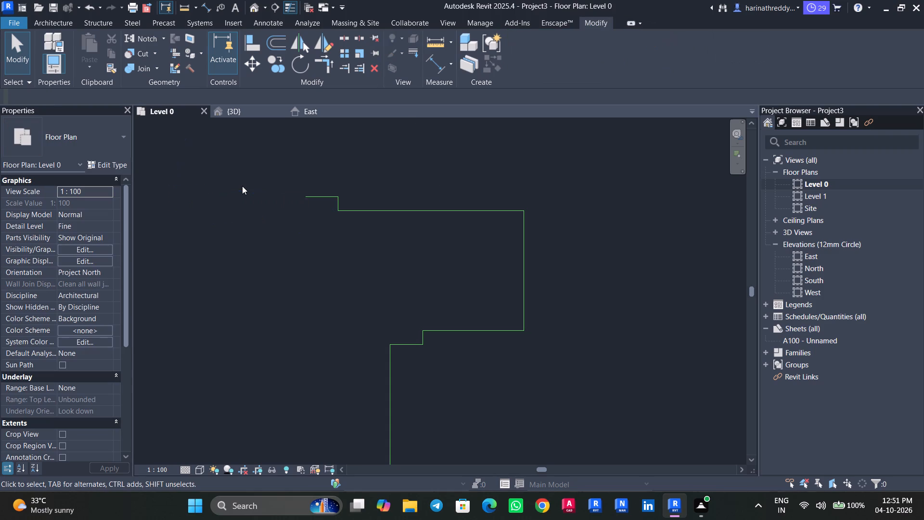
Draw a 3.6 m horizontal model line going left from the 1.2 m line's free end.
left_click(47, 23)
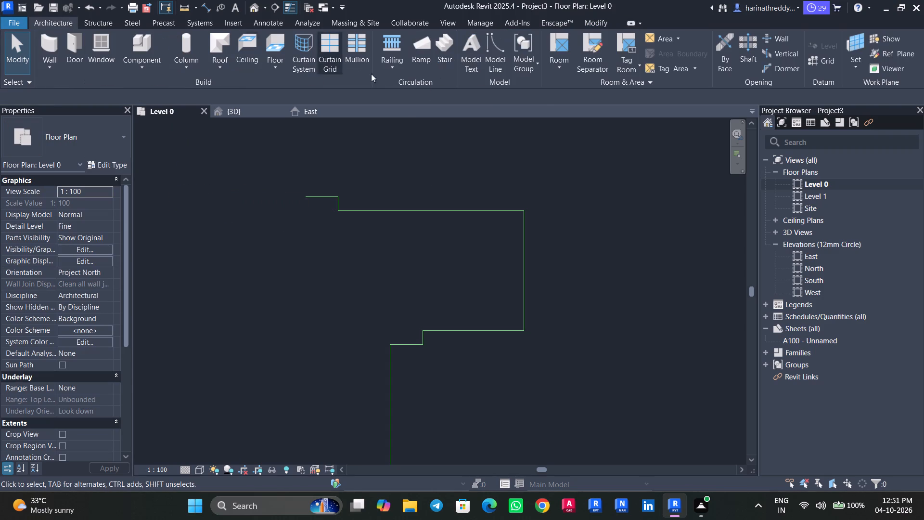
left_click(498, 64)
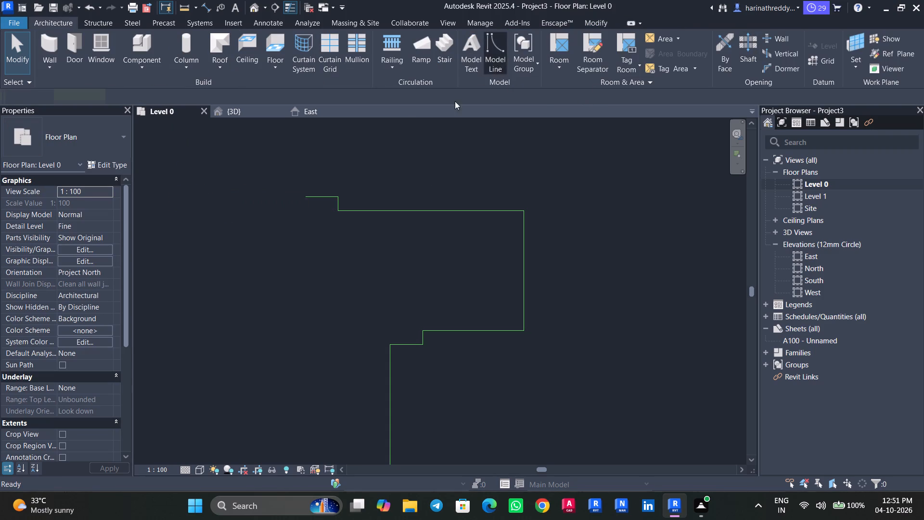
left_click(305, 199)
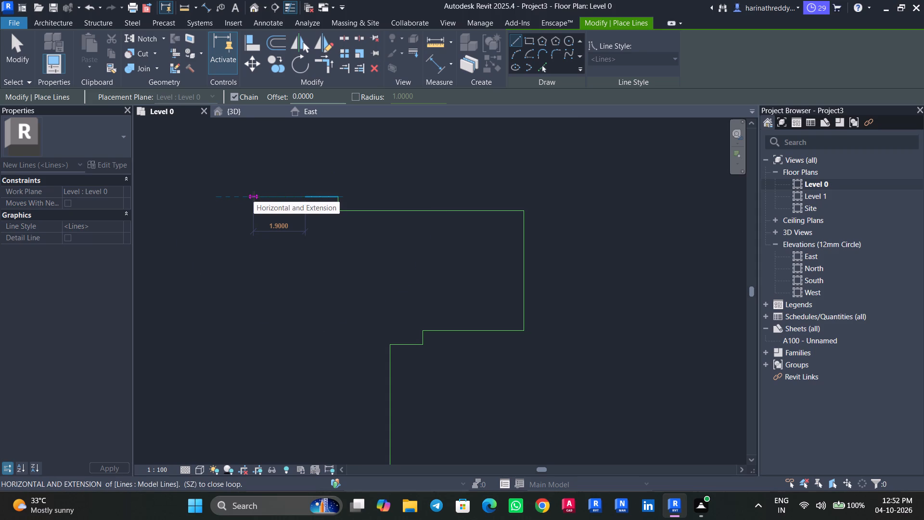
type("3.6")
key("Return")
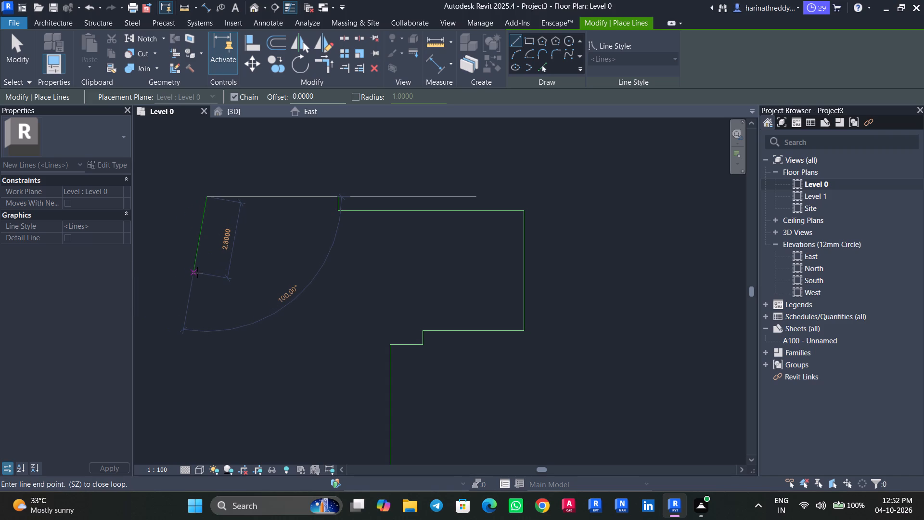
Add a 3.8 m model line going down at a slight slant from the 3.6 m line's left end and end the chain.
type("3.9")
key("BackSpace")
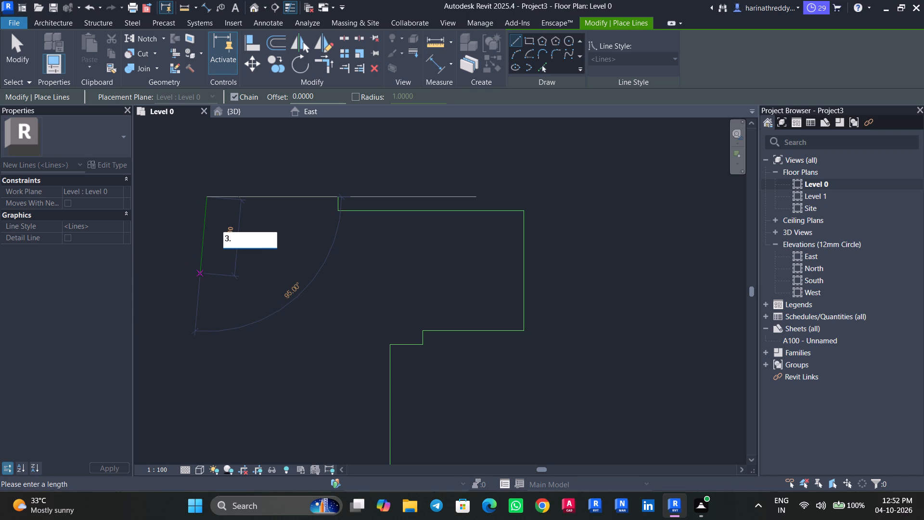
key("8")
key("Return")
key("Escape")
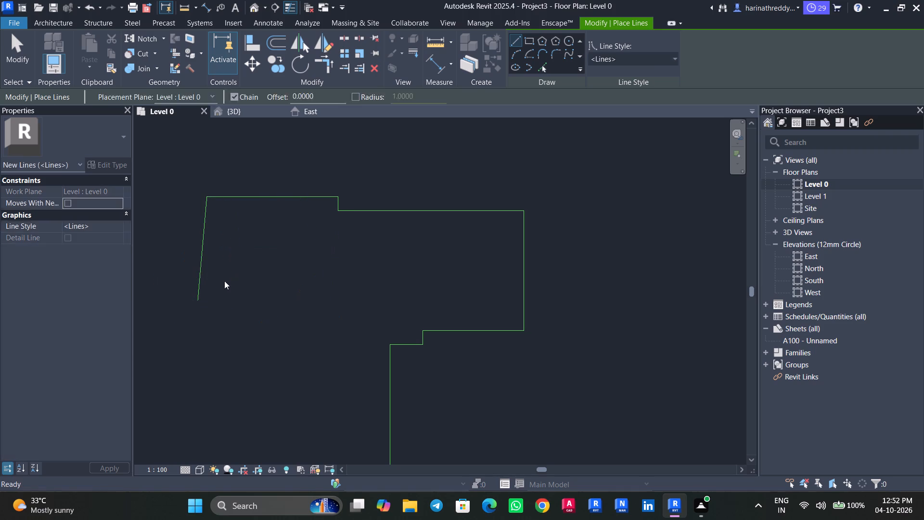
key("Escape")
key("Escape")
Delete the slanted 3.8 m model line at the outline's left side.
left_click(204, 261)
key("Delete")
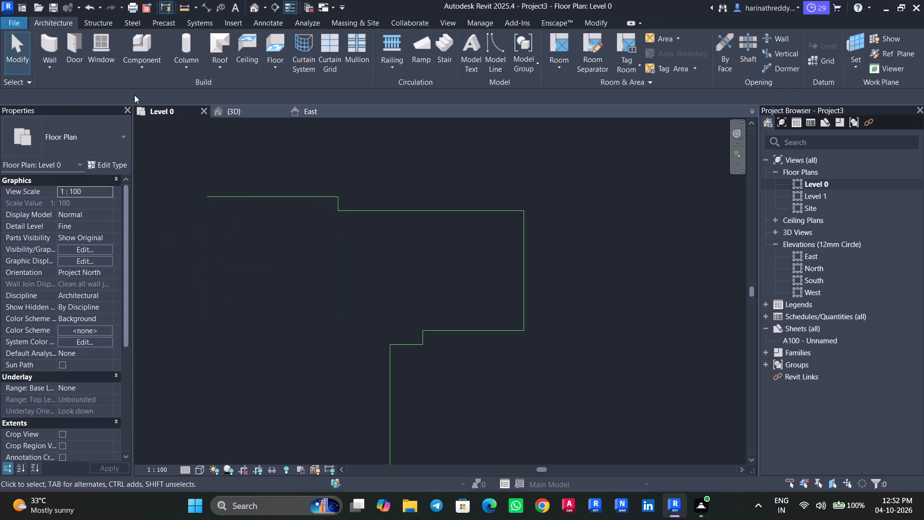
Draw the outline's left side with chained vertical model lines going down from the 3.6 m line's left end: 3.8 m, 1.6 m and 5 m.
left_click(491, 51)
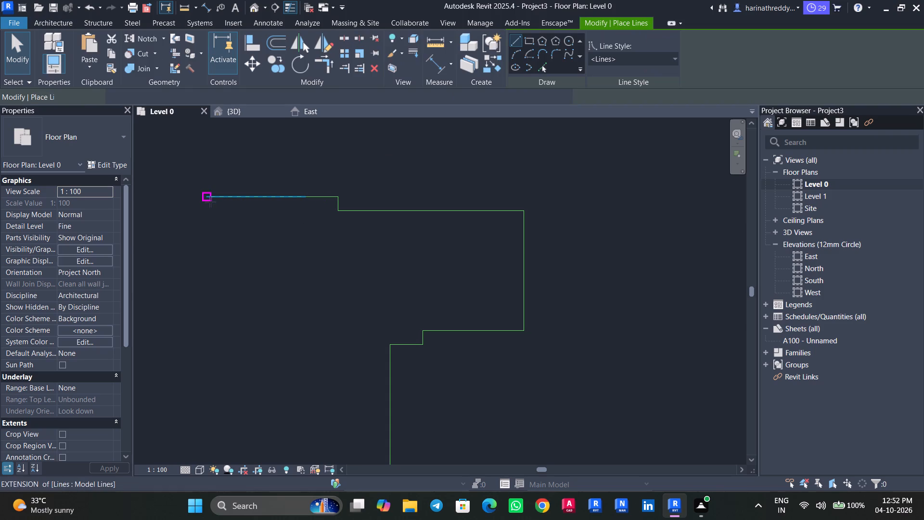
left_click(207, 196)
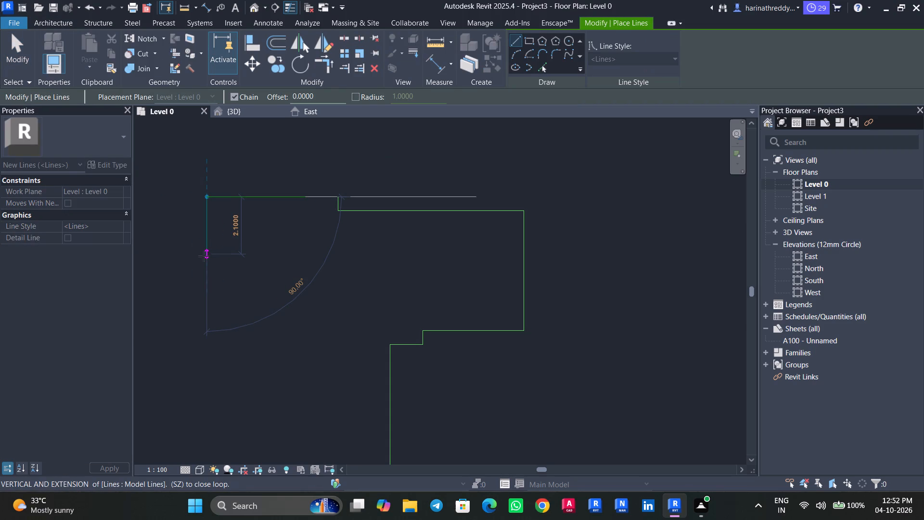
type("3.8")
key("Return")
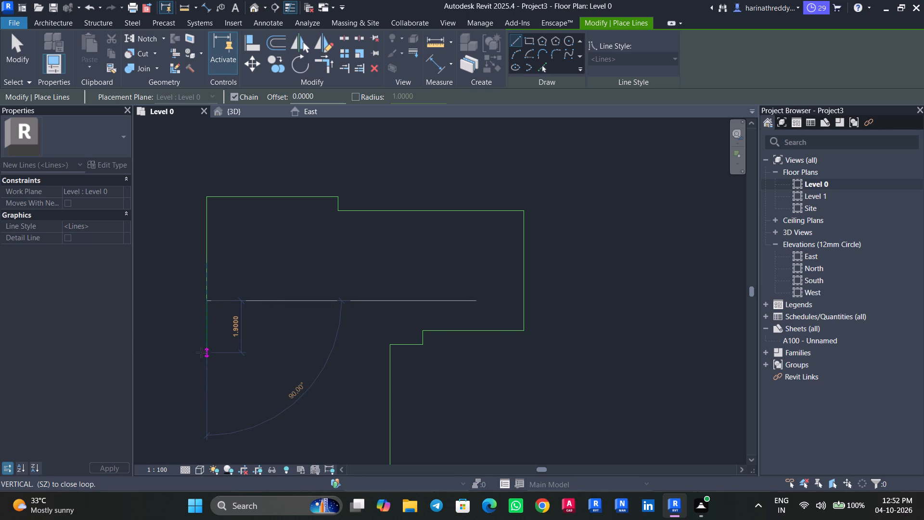
type("1.6")
key("Return")
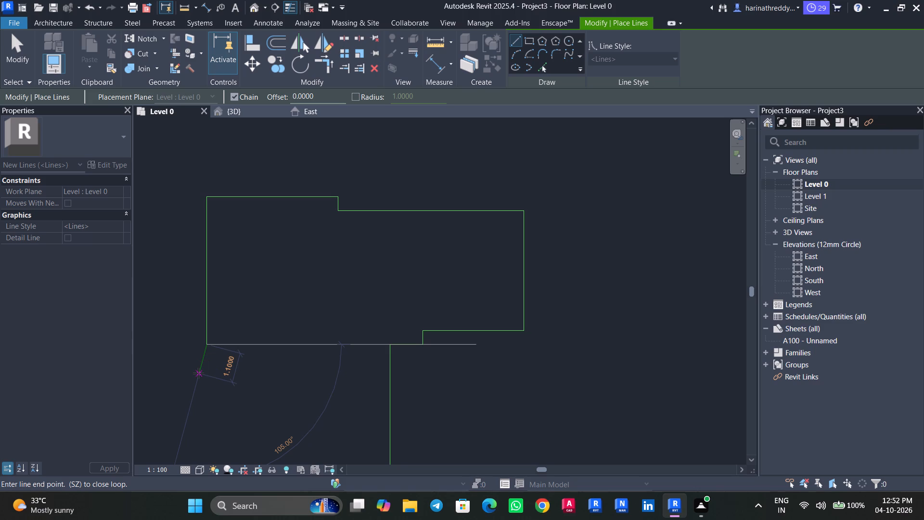
scroll(198, 373, "down", 4)
middle_click_drag(198, 374, 209, 332)
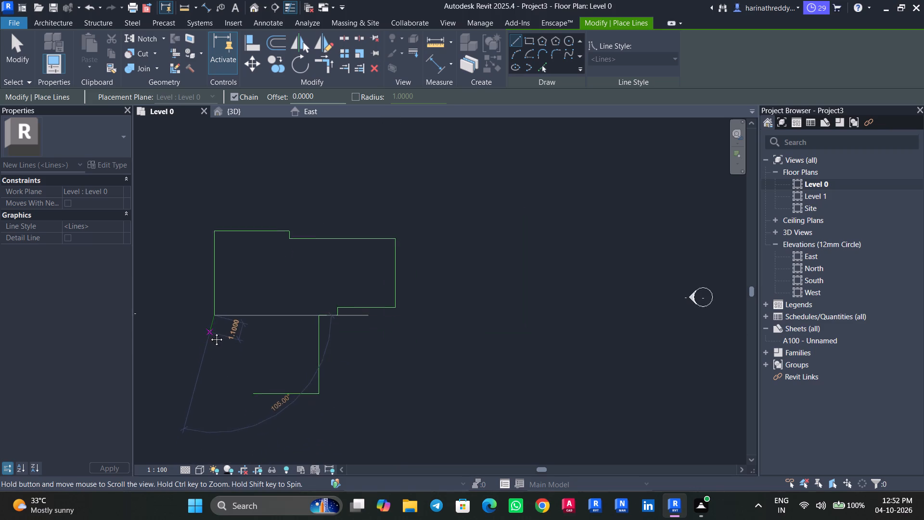
middle_click_drag(209, 332, 212, 328)
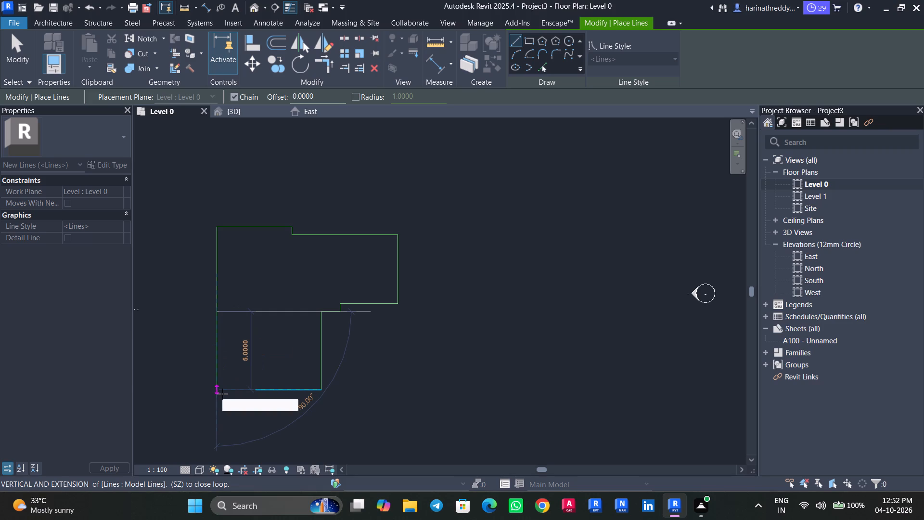
key("5")
key("Return")
key("Escape")
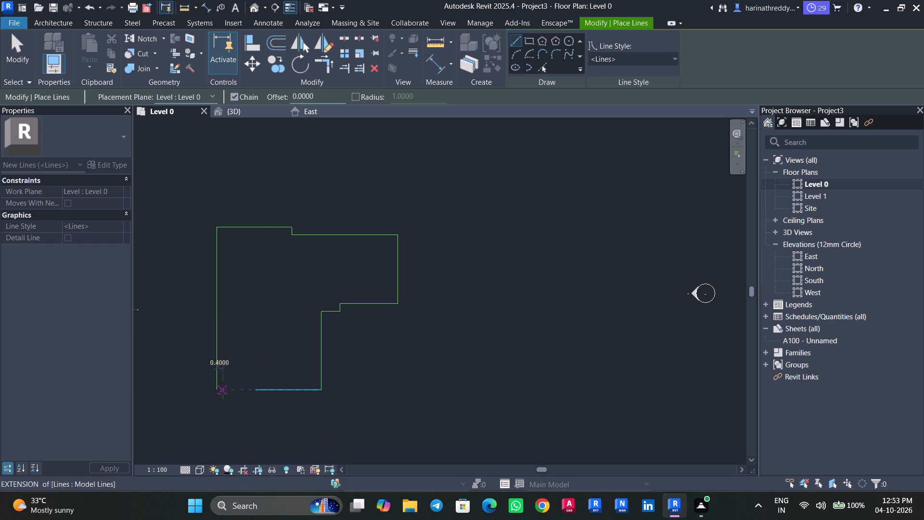
key("Escape")
key("Escape")
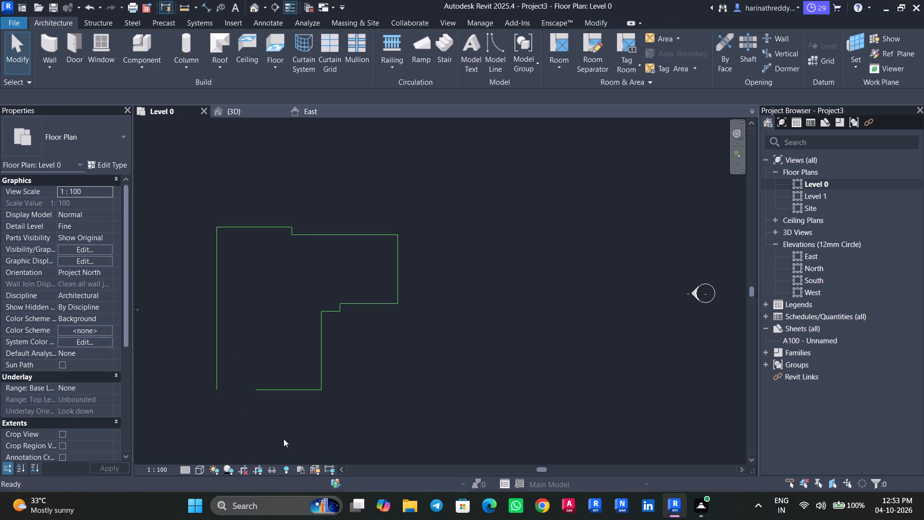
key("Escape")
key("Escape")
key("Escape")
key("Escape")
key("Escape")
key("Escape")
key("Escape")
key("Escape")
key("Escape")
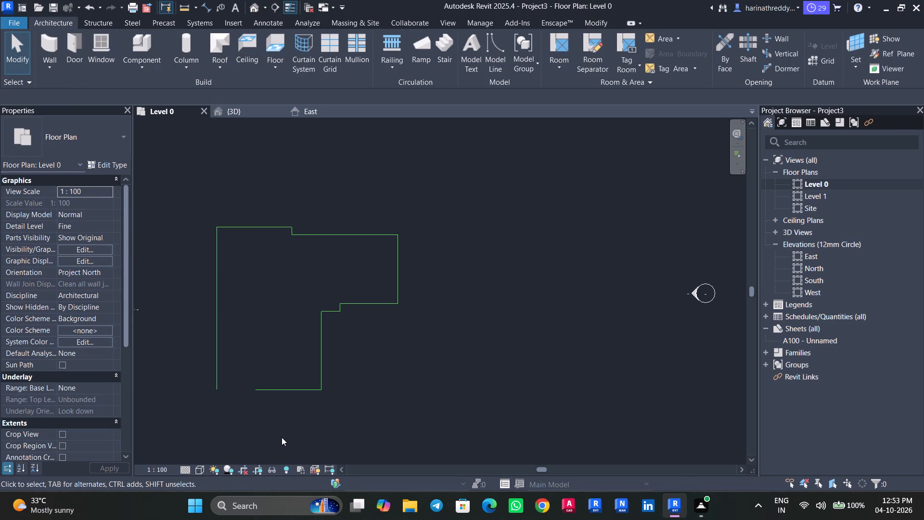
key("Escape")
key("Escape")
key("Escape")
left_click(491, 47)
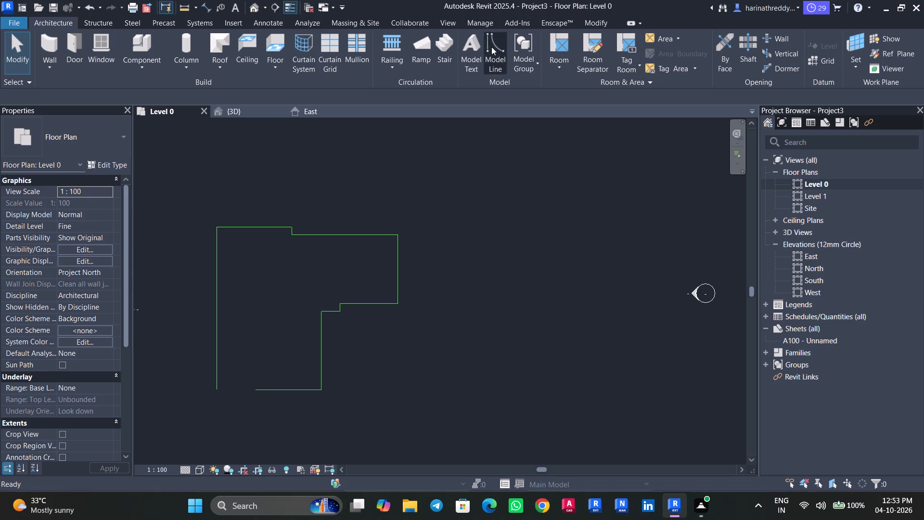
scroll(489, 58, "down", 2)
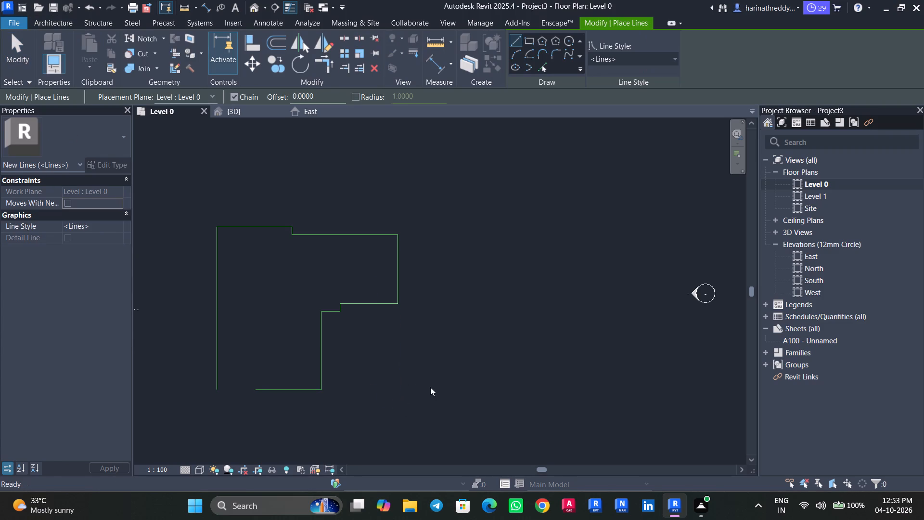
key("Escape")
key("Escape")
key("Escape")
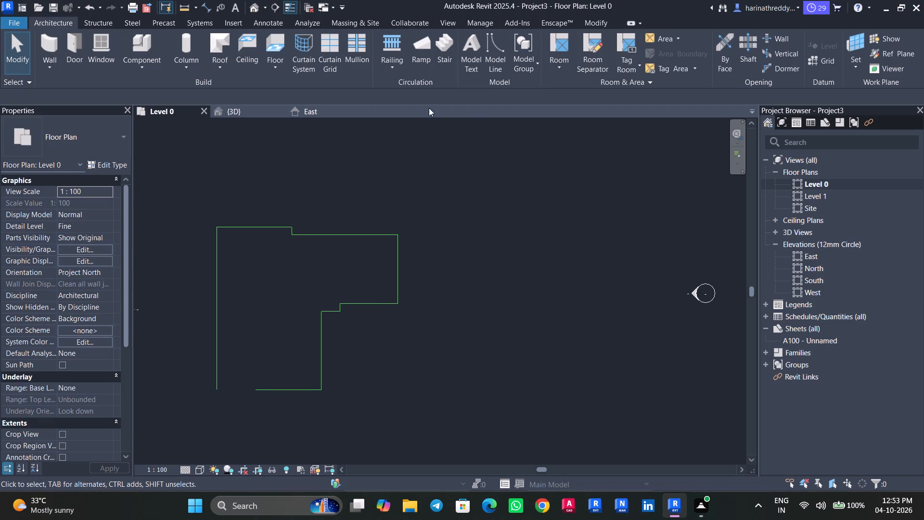
Trim/extend the outline's bottom line and left side line to meet at the lower-left corner, closing the outline.
type("TR")
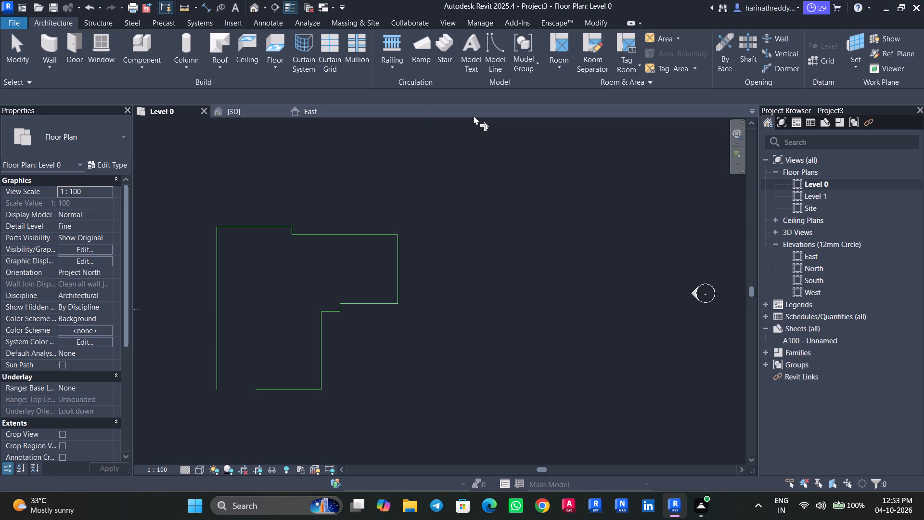
left_click(287, 390)
left_click(216, 362)
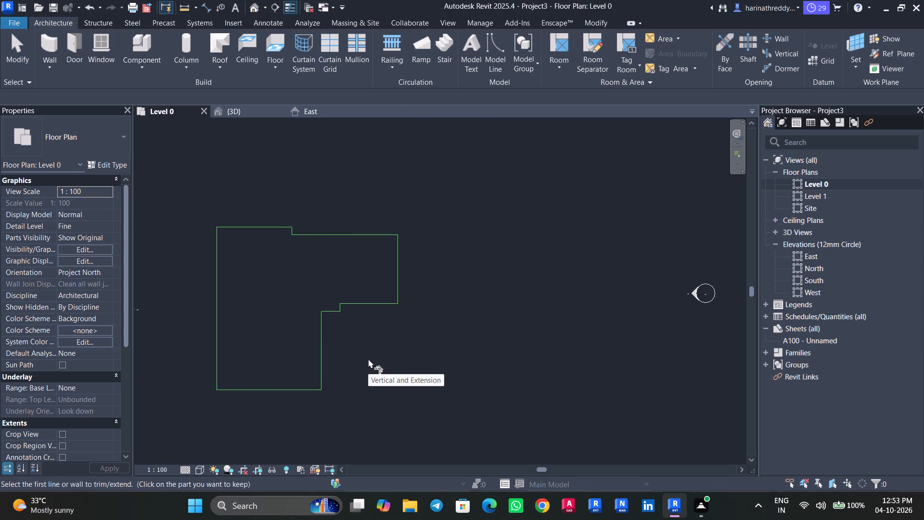
key("Escape")
key("Escape")
key("Escape")
key("Escape")
key("Escape")
key("Escape")
key("Escape")
key("Escape")
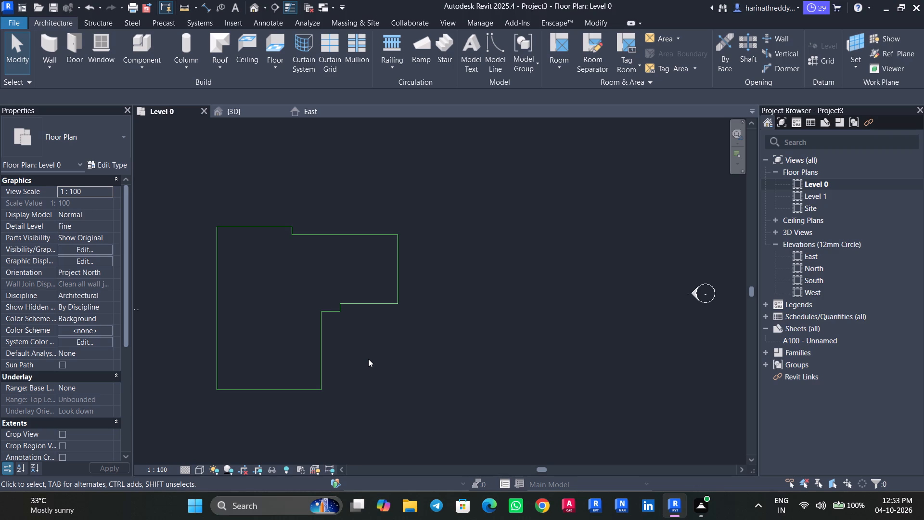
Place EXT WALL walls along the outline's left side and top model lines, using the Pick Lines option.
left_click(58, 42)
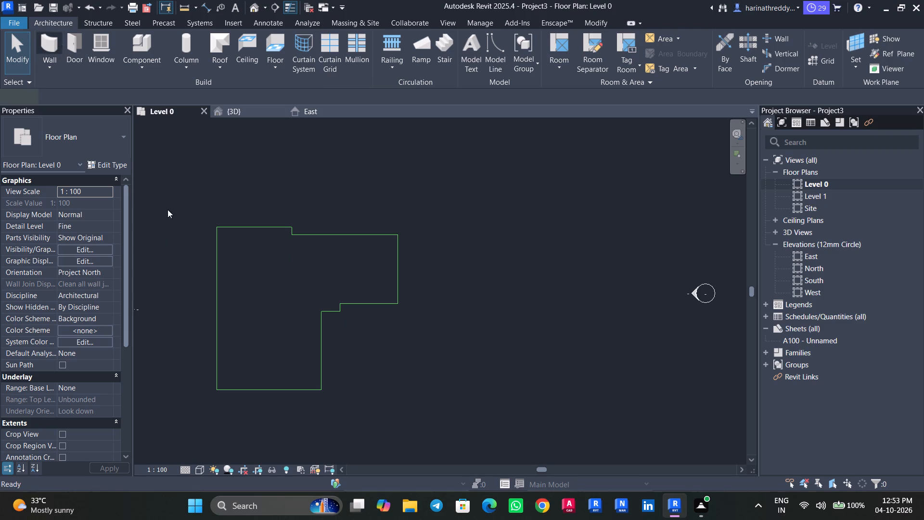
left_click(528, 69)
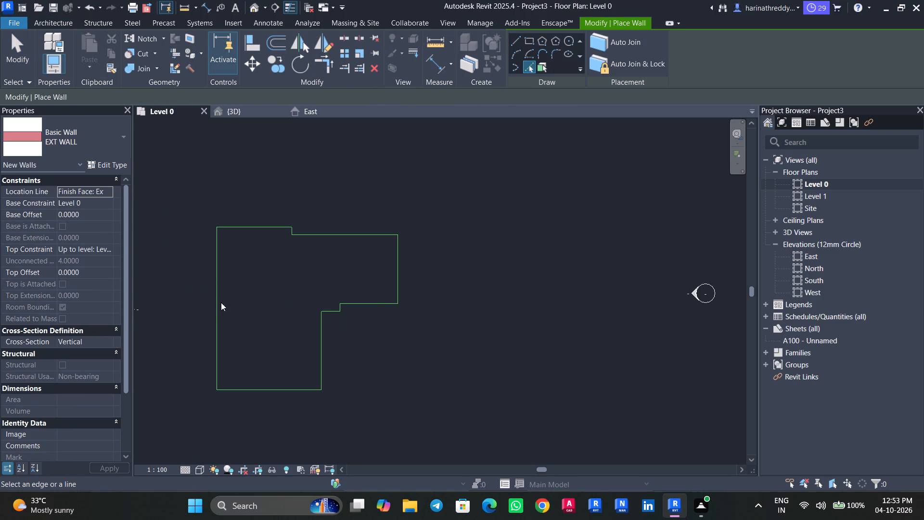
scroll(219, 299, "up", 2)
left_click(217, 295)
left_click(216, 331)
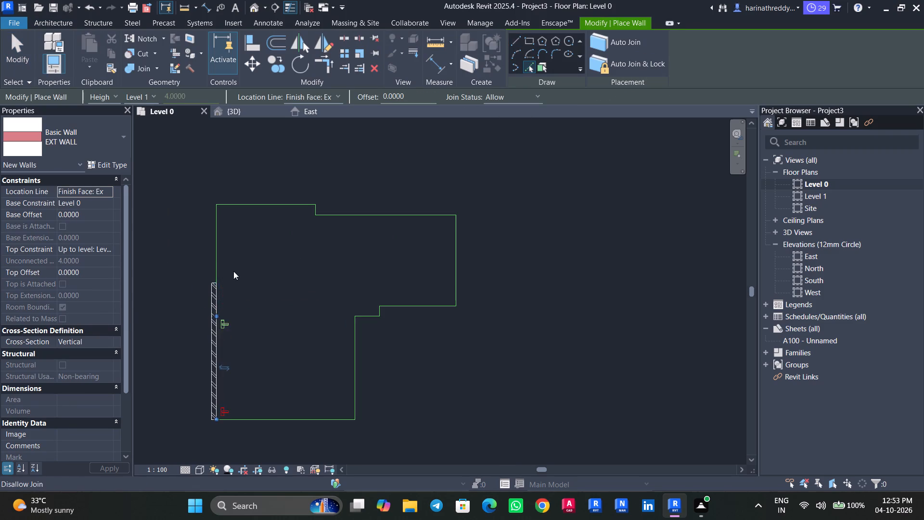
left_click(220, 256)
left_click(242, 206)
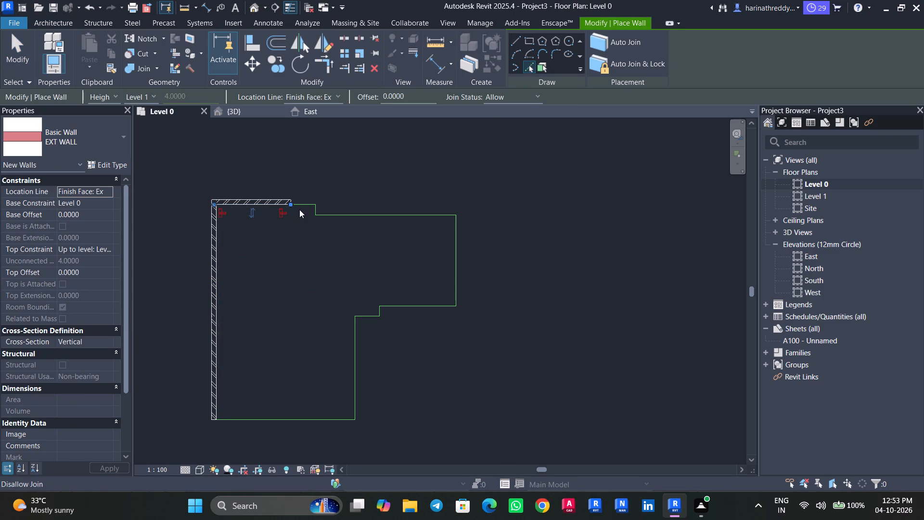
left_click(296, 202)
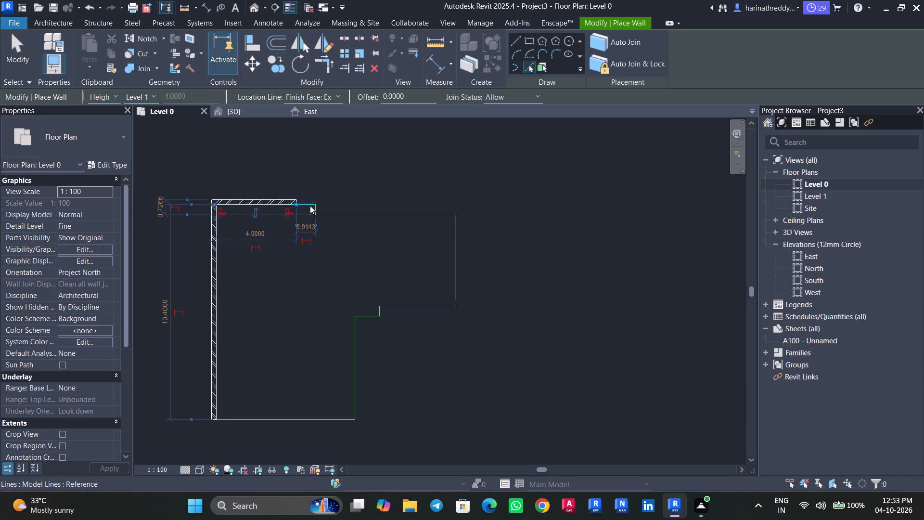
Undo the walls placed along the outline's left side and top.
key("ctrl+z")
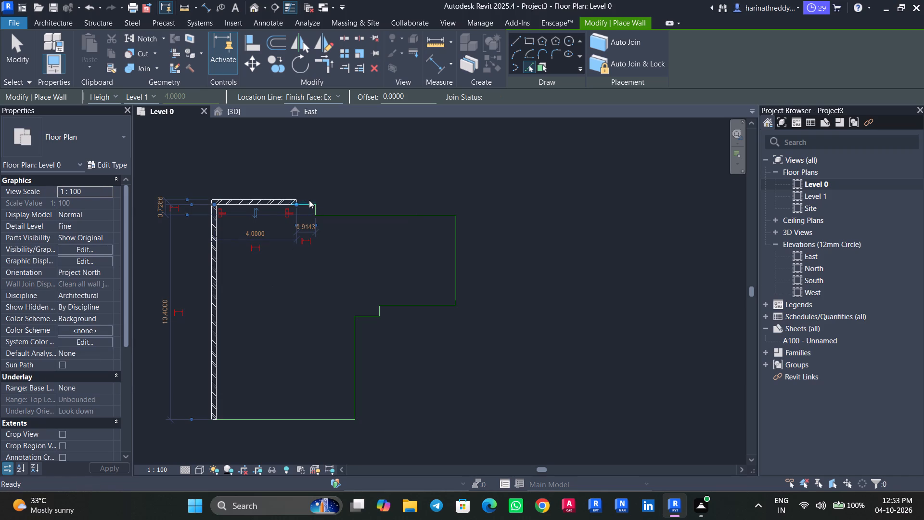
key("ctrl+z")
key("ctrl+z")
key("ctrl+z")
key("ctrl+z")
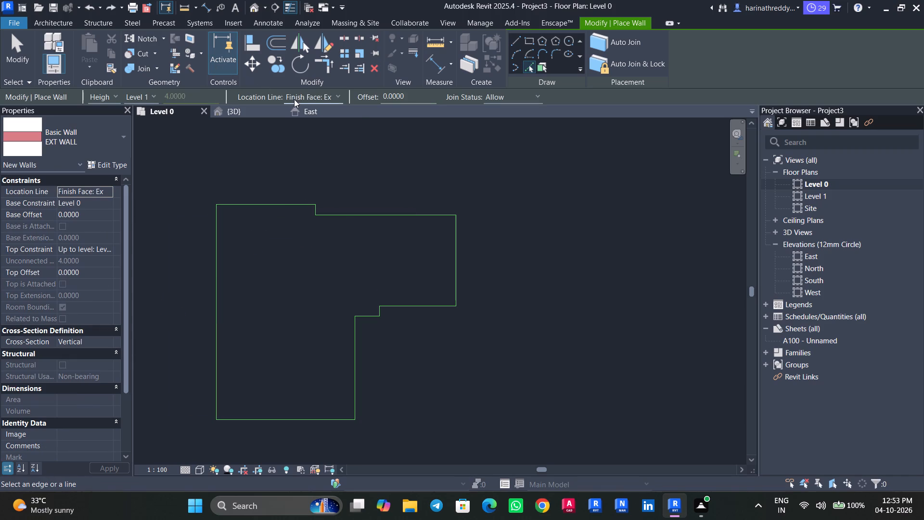
Set the location line for the new EXT WALL walls to Wall Centerline.
left_click(295, 99)
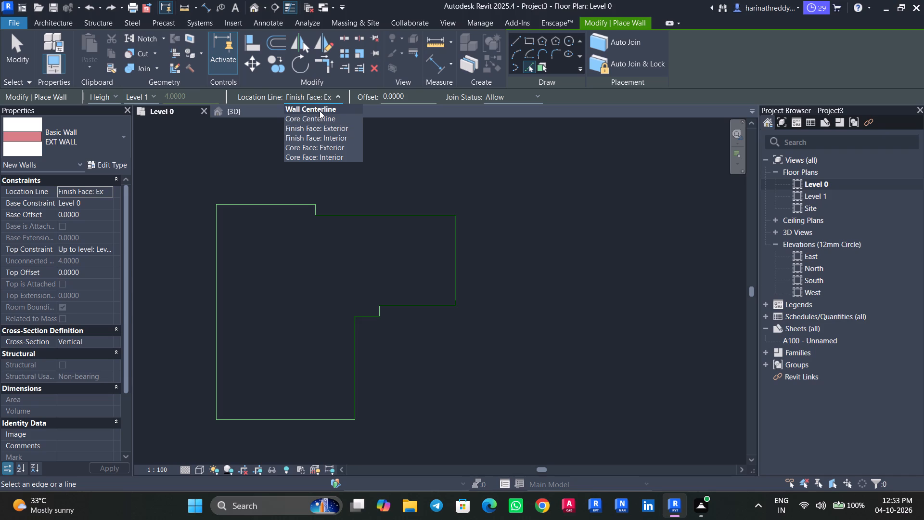
left_click(320, 111)
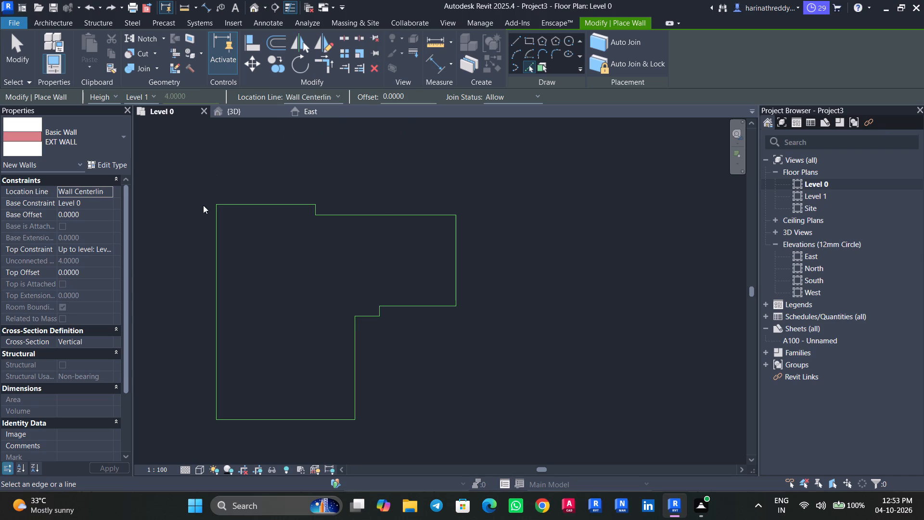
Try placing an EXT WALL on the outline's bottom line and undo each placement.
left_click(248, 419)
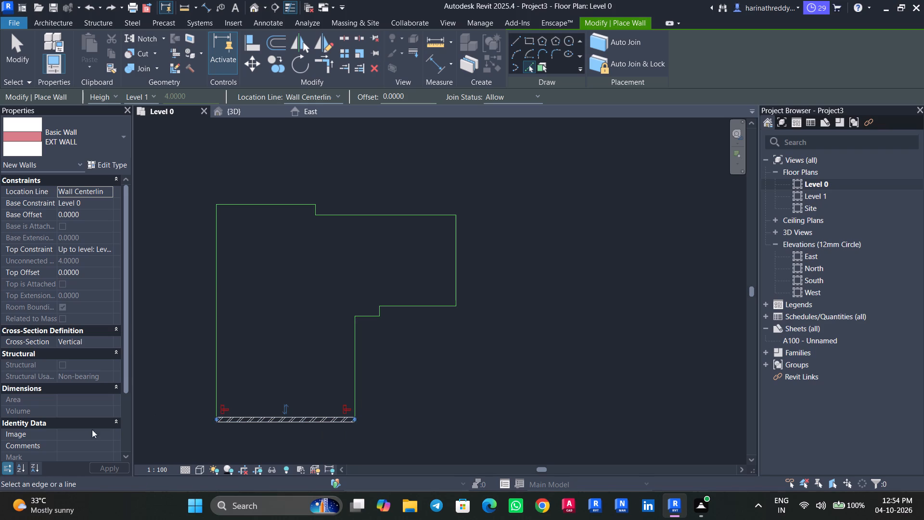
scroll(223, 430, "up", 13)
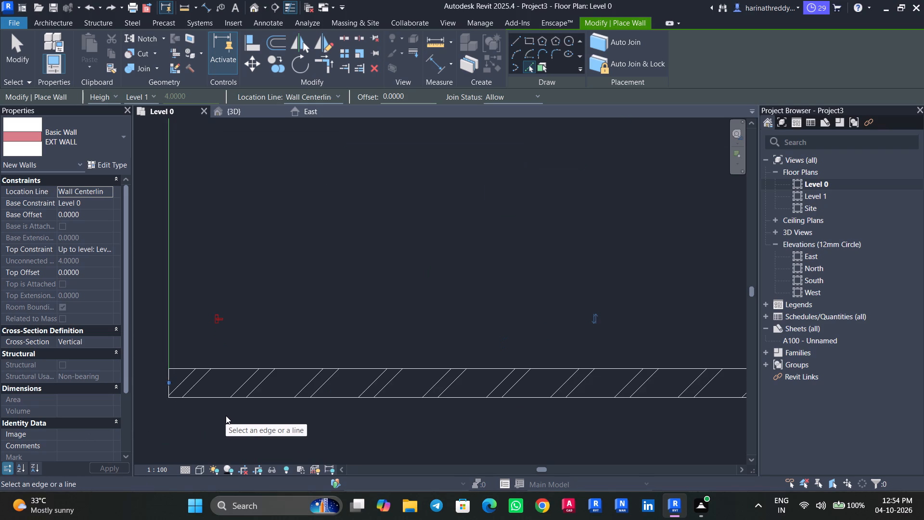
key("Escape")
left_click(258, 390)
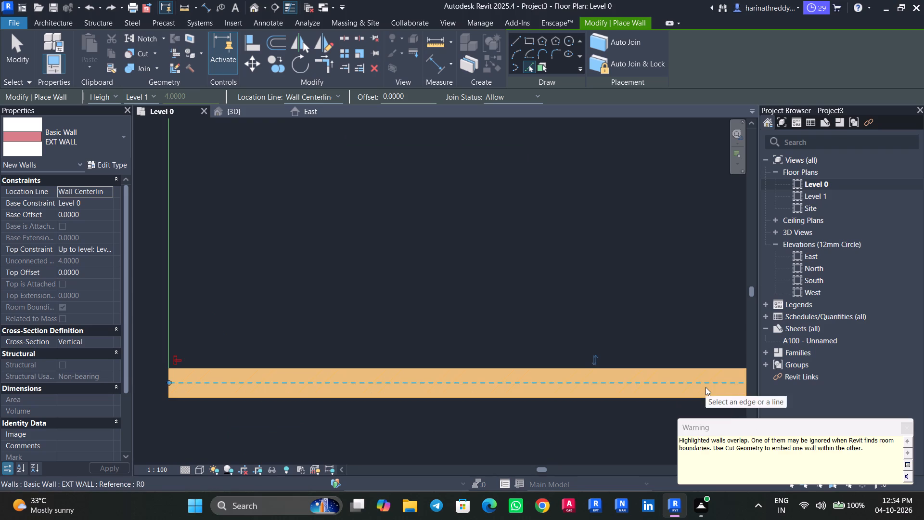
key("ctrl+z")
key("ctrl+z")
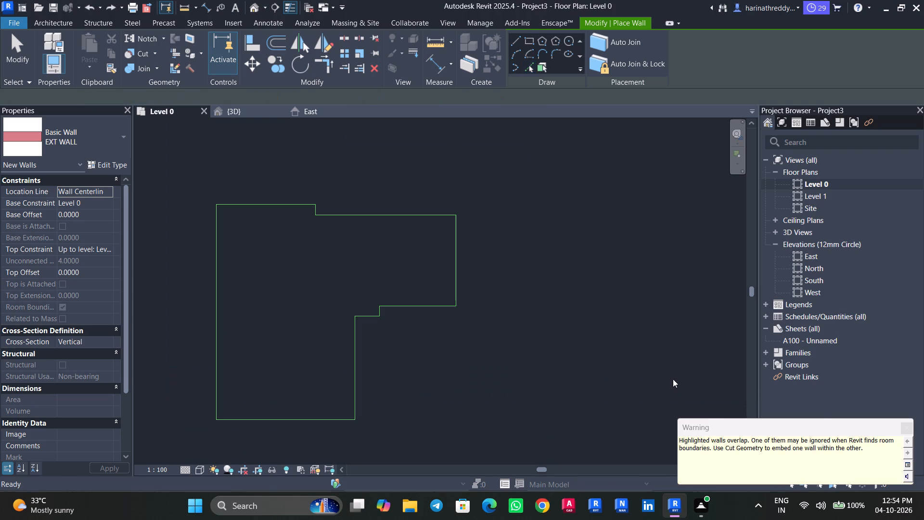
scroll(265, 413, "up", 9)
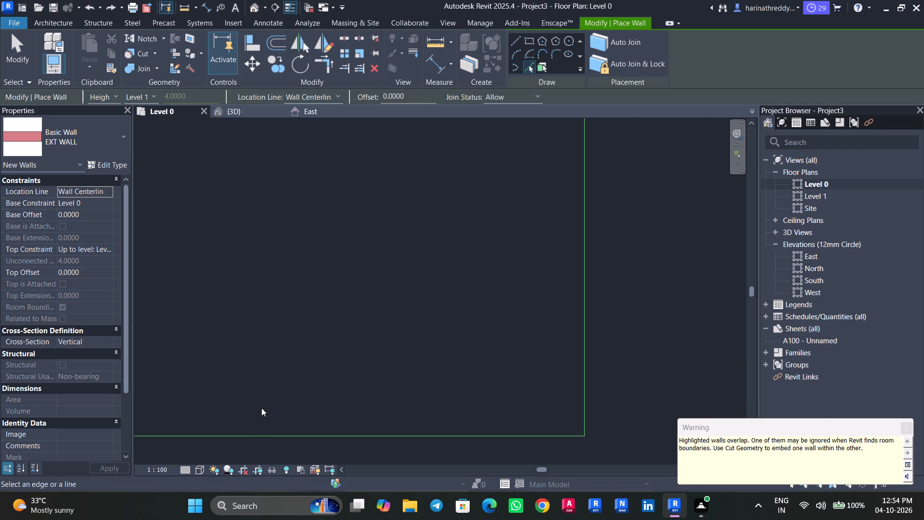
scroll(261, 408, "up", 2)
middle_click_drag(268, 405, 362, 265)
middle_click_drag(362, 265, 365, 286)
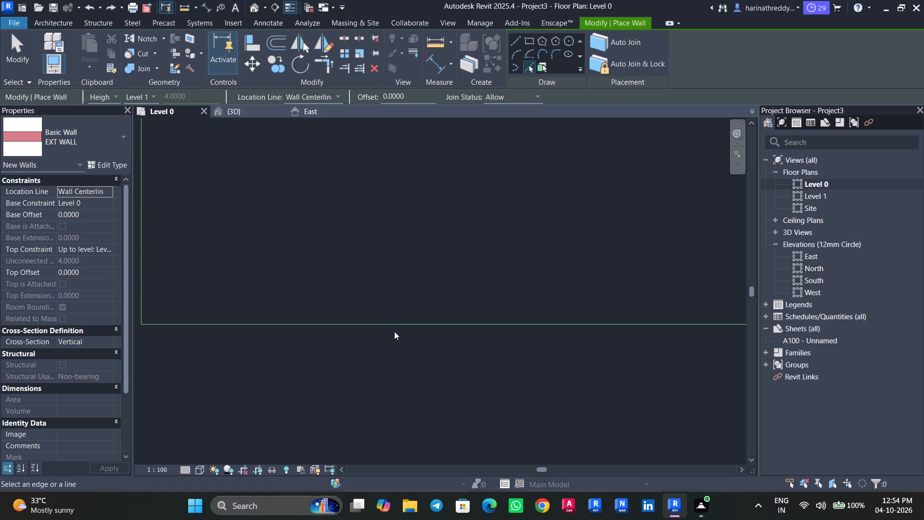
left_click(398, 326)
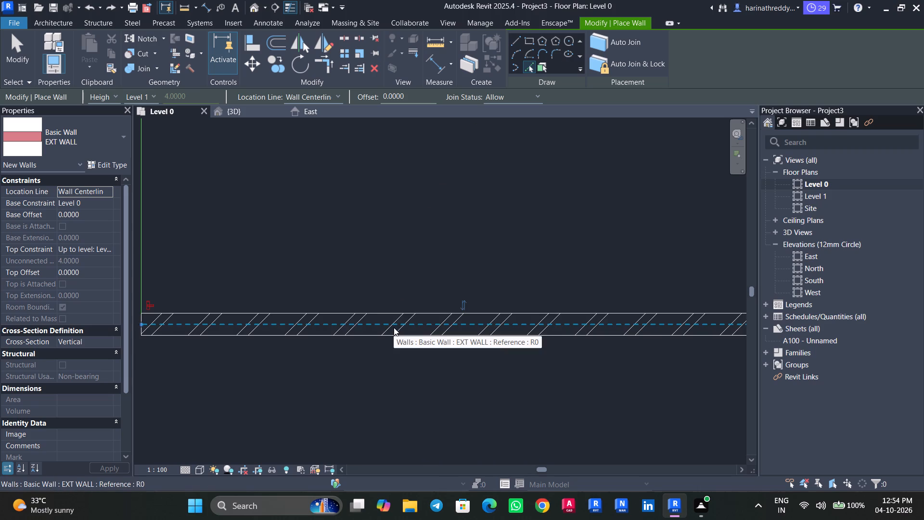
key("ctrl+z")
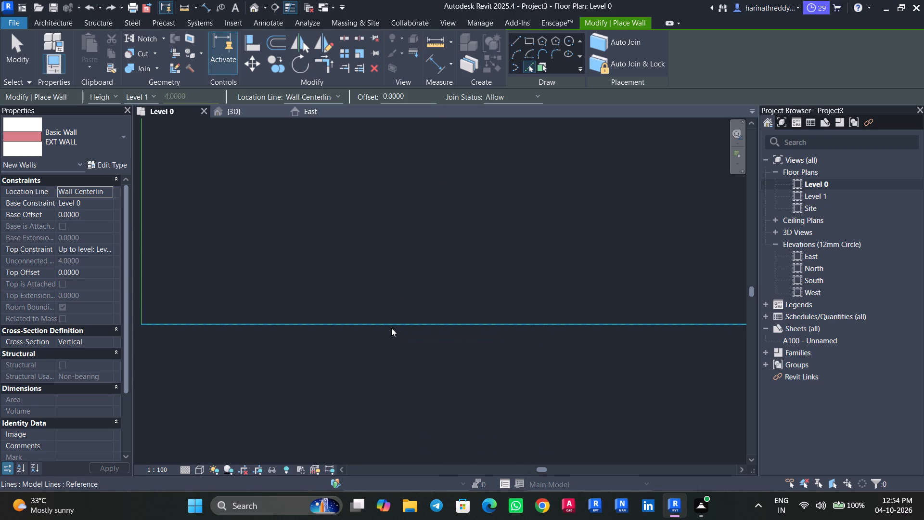
Place centerline EXT WALL walls along the bottom line, the lower wing's right side, the small step and the adjoining horizontal line.
left_click(285, 323)
scroll(316, 335, "down", 4)
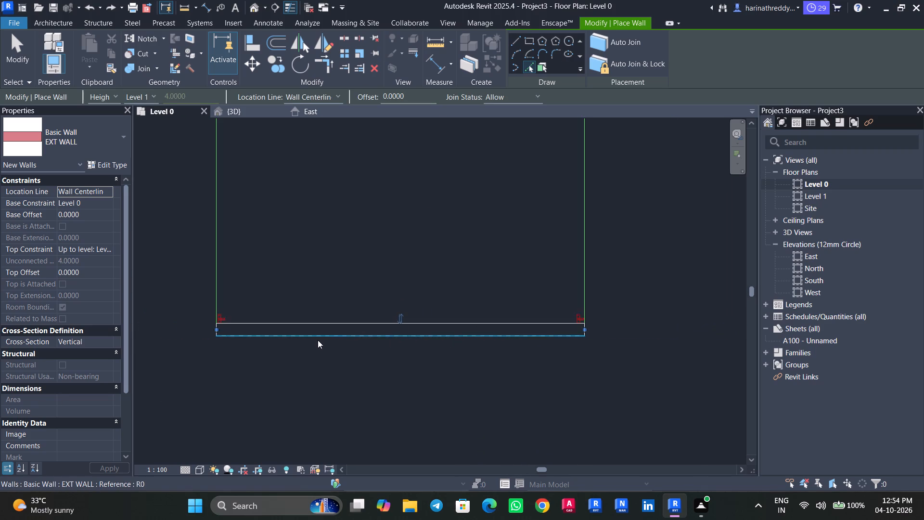
scroll(345, 361, "down", 1)
middle_click_drag(345, 361, 214, 427)
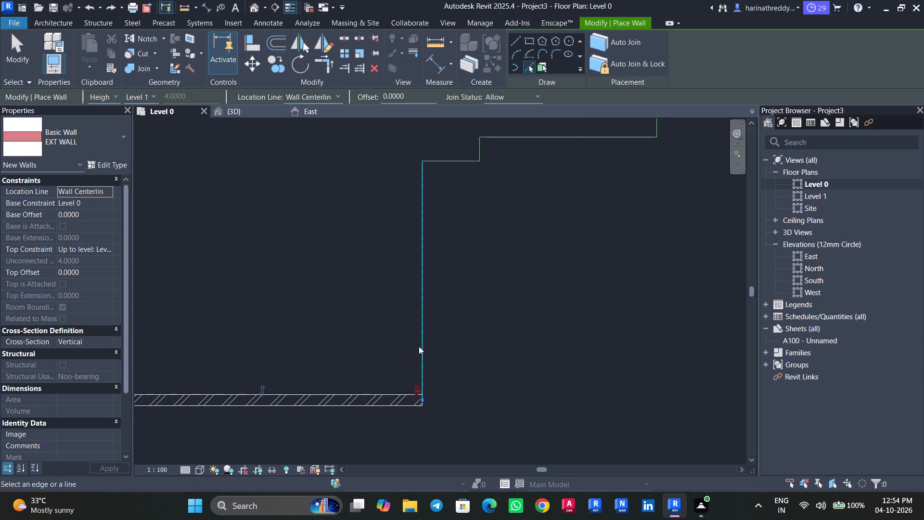
left_click(420, 346)
middle_click_drag(428, 252, 365, 401)
left_click_drag(377, 352, 365, 400)
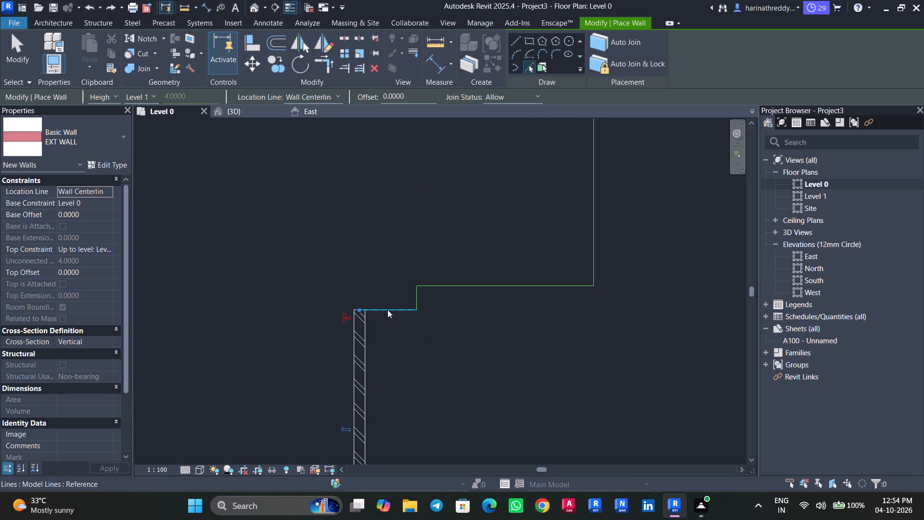
left_click(388, 307)
scroll(413, 295, "up", 5)
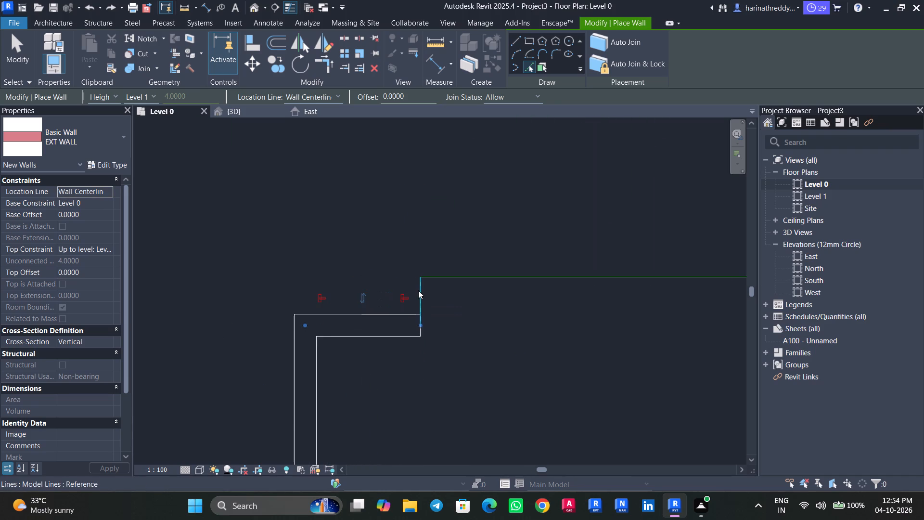
left_click(418, 290)
left_click(454, 276)
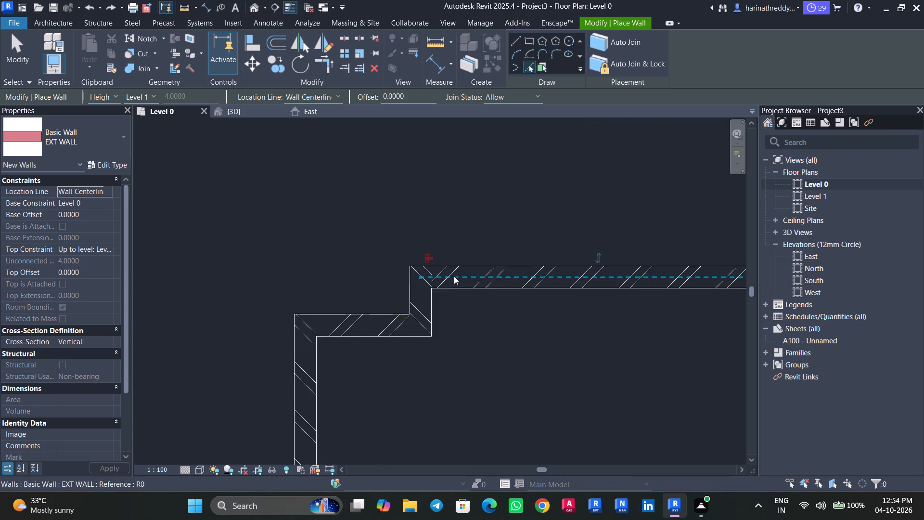
Place EXT WALL walls along the outline's far right side and all its top lines, including the short vertical jog.
scroll(416, 300, "down", 5)
middle_click_drag(445, 319, 269, 474)
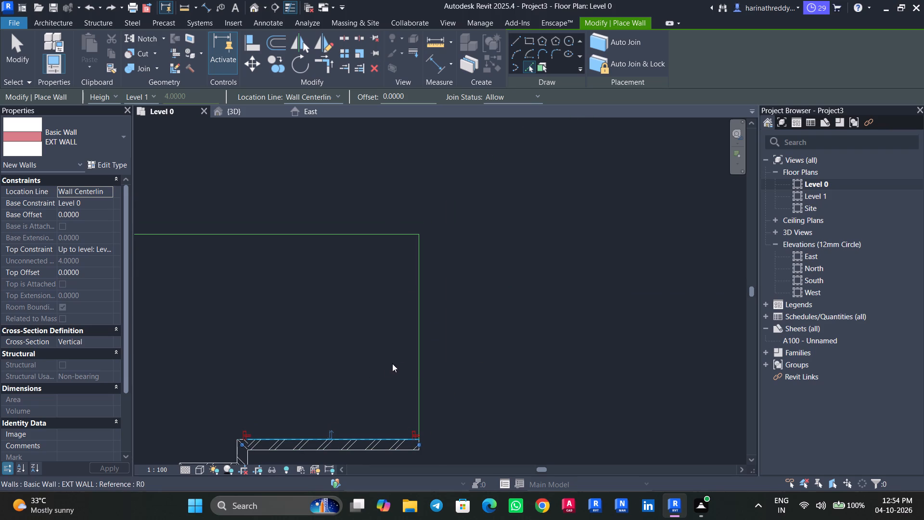
left_click(418, 357)
left_click(288, 234)
scroll(276, 252, "down", 7)
middle_click_drag(270, 258, 393, 240)
scroll(363, 233, "up", 4)
left_click(362, 227)
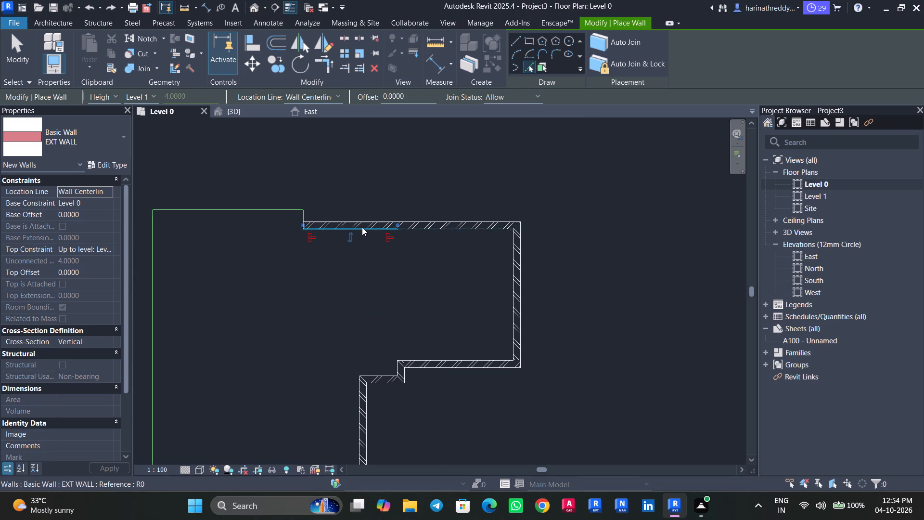
left_click(305, 216)
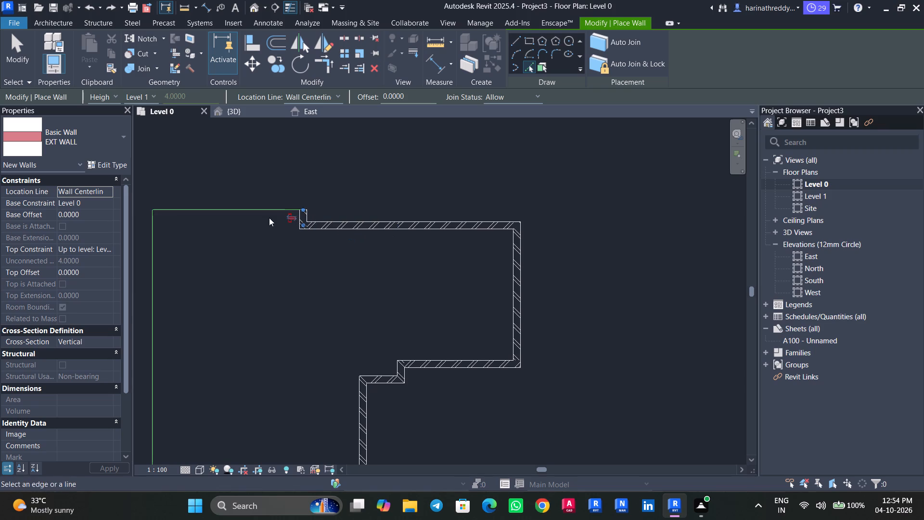
left_click(269, 210)
left_click(240, 210)
scroll(161, 275, "down", 1)
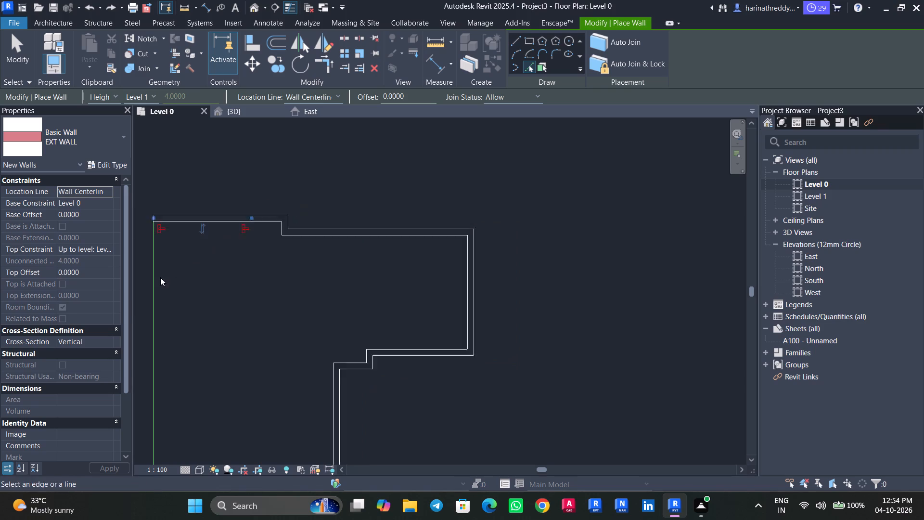
Place EXT WALL walls along both lines on the outline's far left side, closing the exterior wall loop.
scroll(160, 277, "down", 1)
middle_click_drag(160, 277, 263, 216)
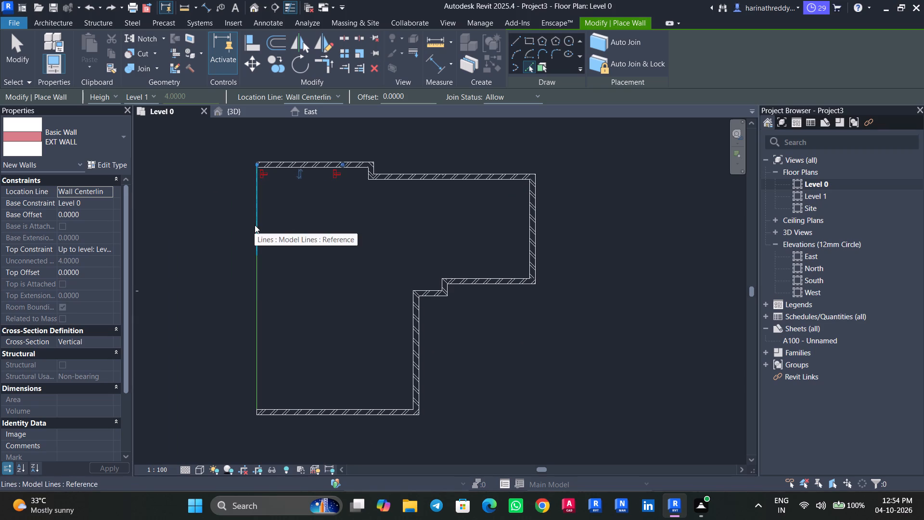
left_click(255, 225)
left_click(255, 278)
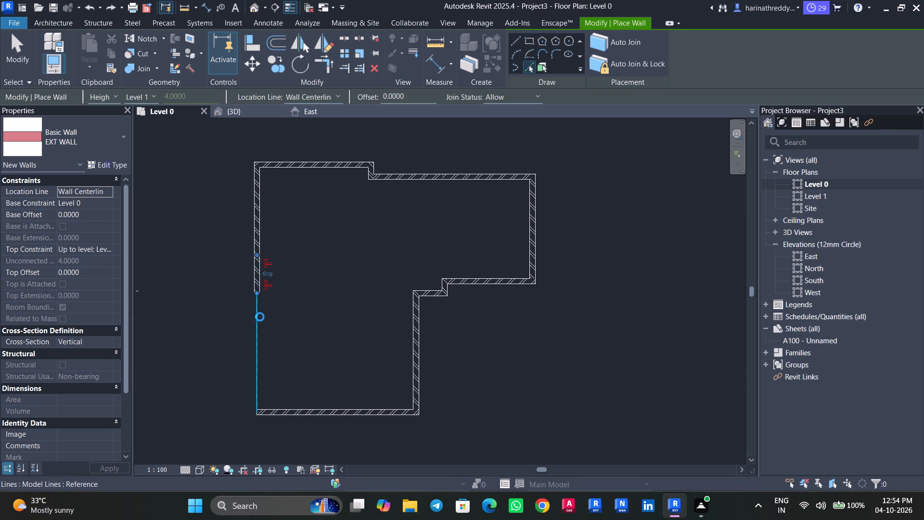
left_click(260, 317)
key("Escape")
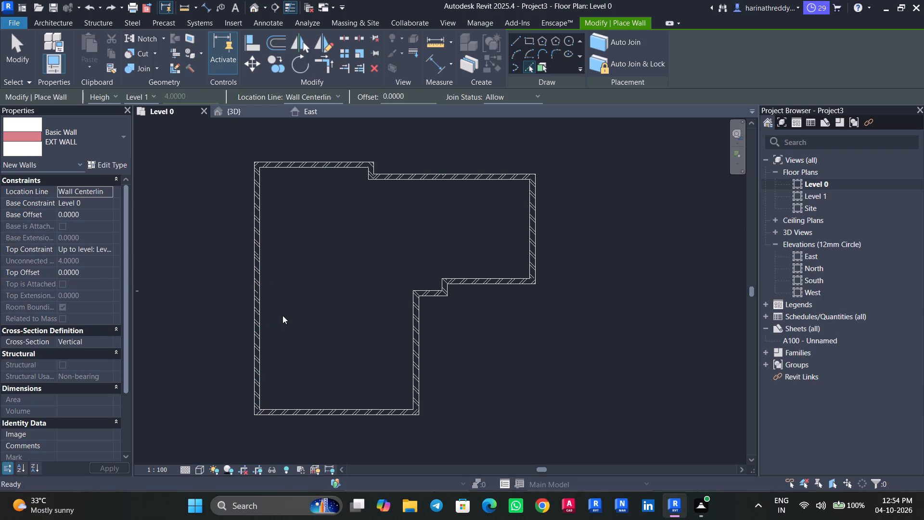
key("Escape")
key("Escape")
key("Escape")
key("Escape")
key("Escape")
key("Escape")
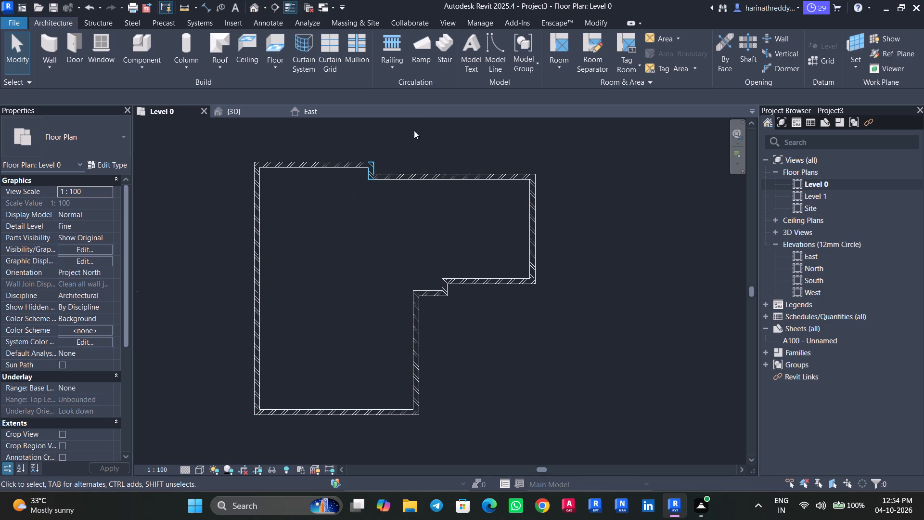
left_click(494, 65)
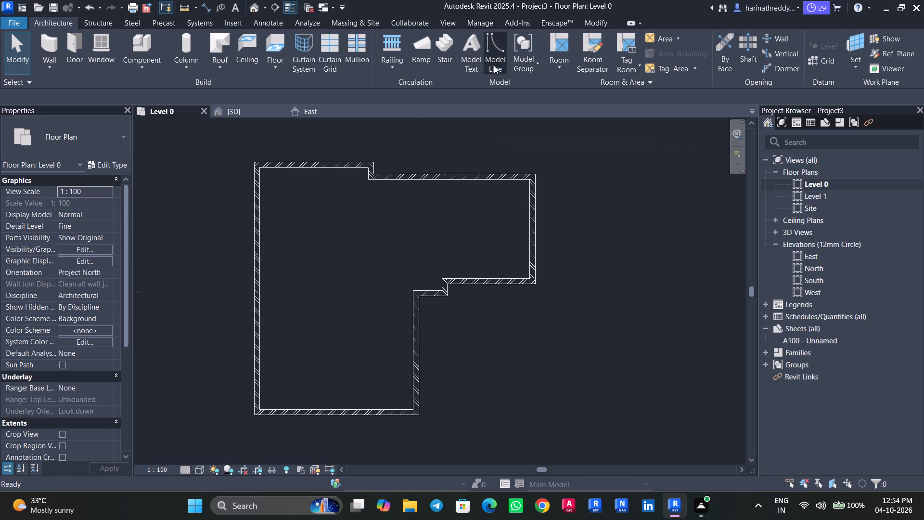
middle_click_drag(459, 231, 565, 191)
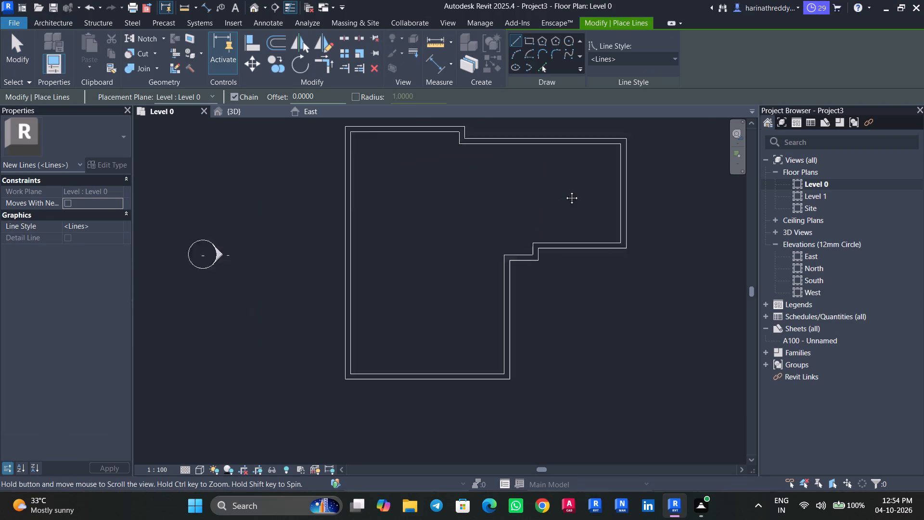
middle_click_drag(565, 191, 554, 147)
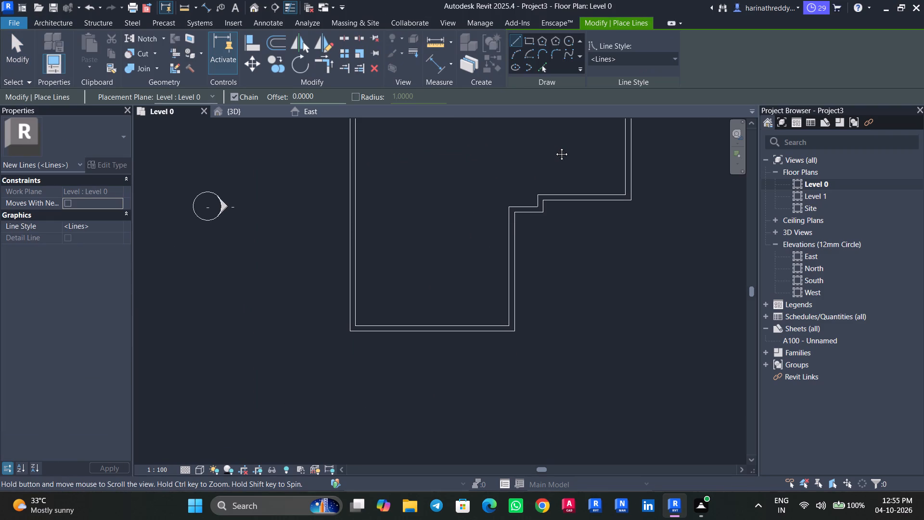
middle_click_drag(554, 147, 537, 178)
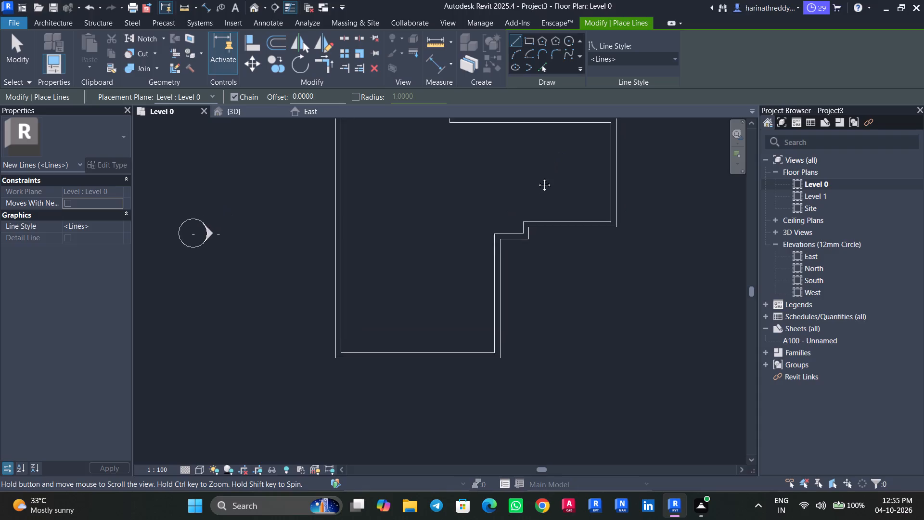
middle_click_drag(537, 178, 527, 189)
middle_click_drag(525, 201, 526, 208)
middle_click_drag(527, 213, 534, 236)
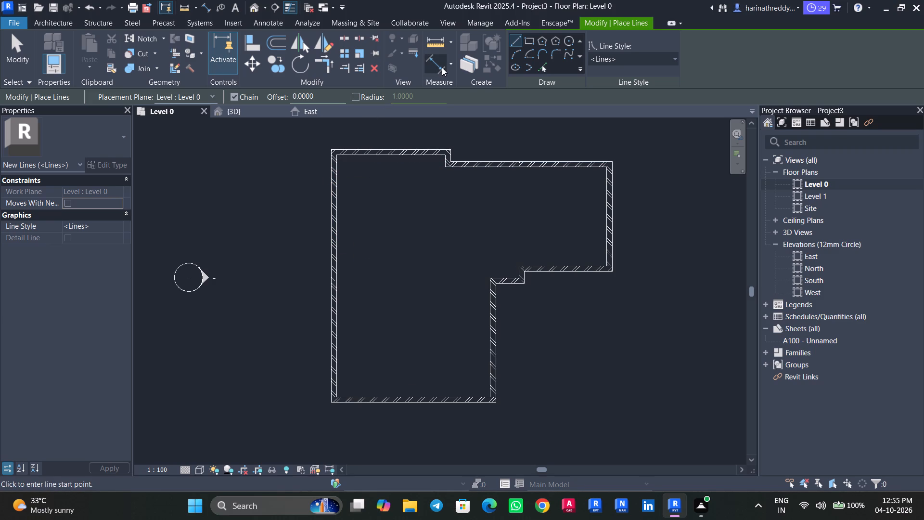
Measure from the inner top-left corner down the left wall's inner face to the joint between its two segments.
left_click(436, 47)
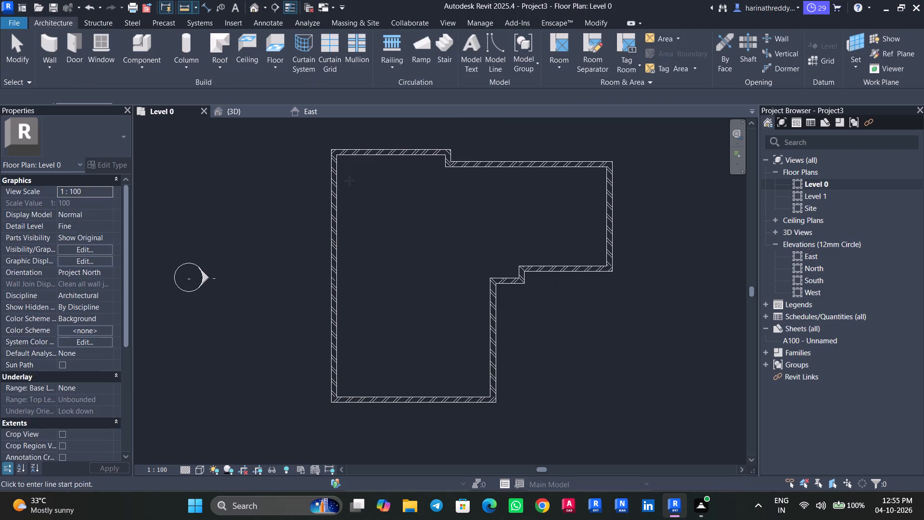
left_click(337, 155)
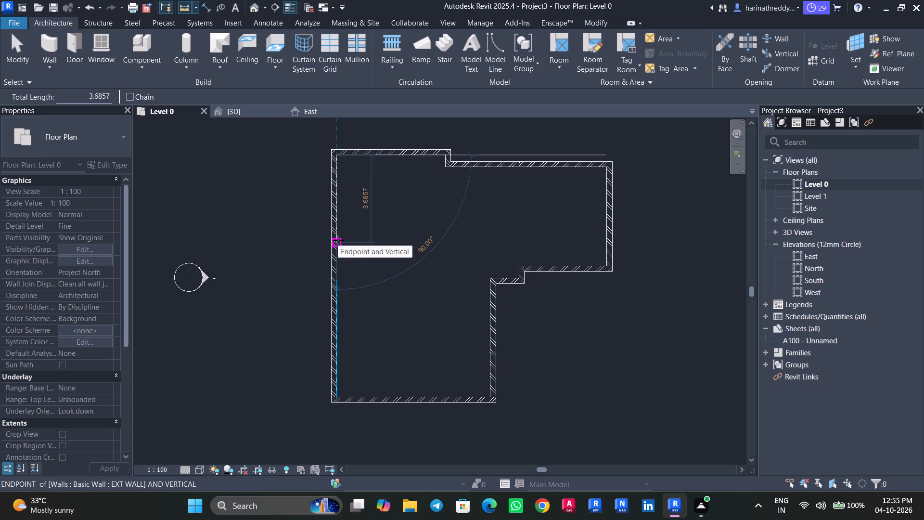
key("Escape")
key("Escape")
key("Escape")
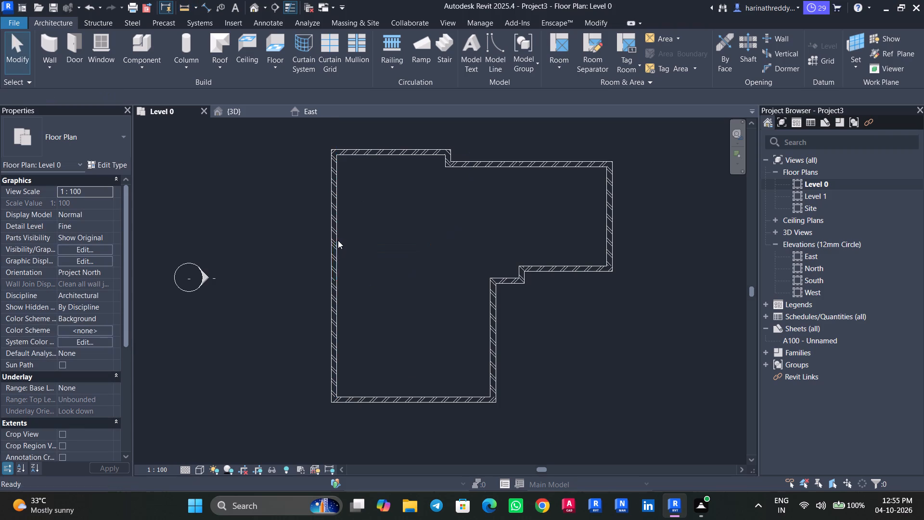
key("Escape")
key("Escape")
key("Escape")
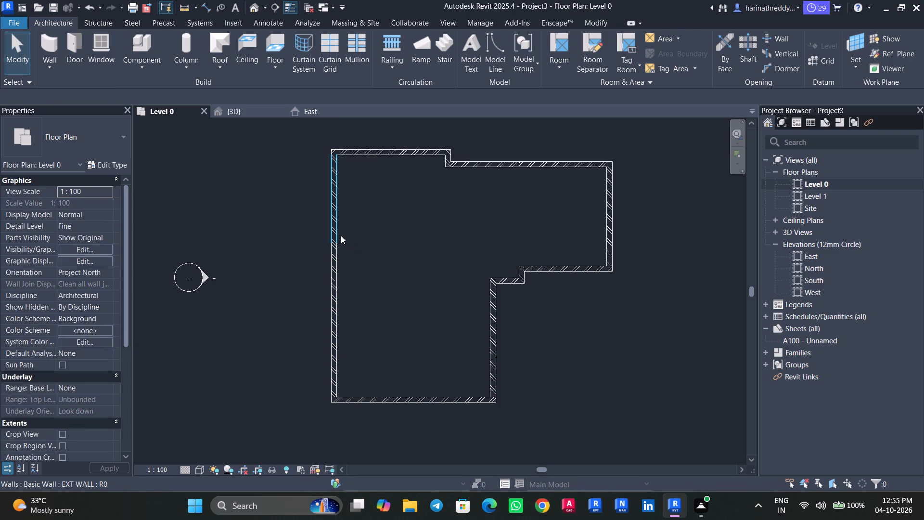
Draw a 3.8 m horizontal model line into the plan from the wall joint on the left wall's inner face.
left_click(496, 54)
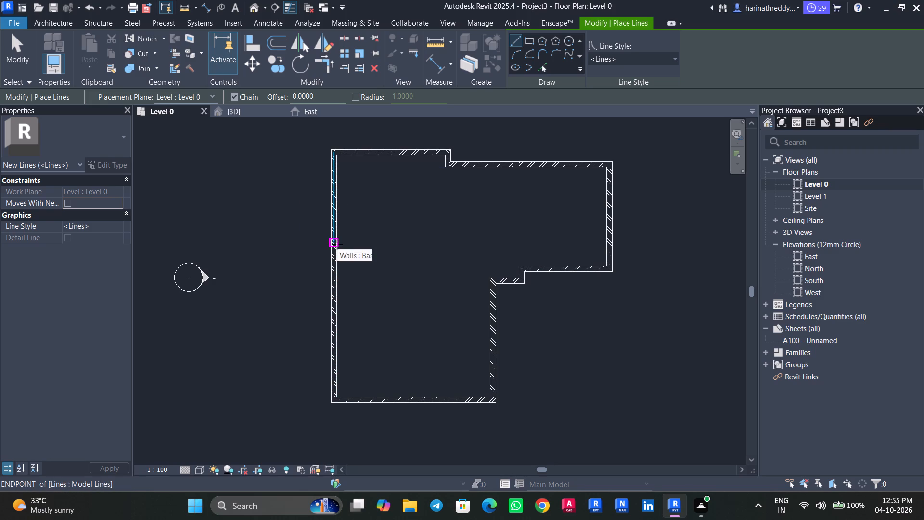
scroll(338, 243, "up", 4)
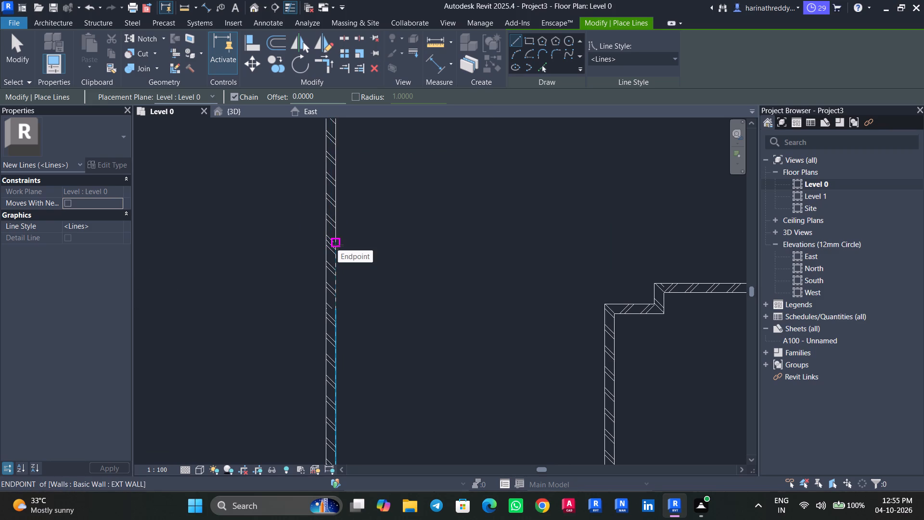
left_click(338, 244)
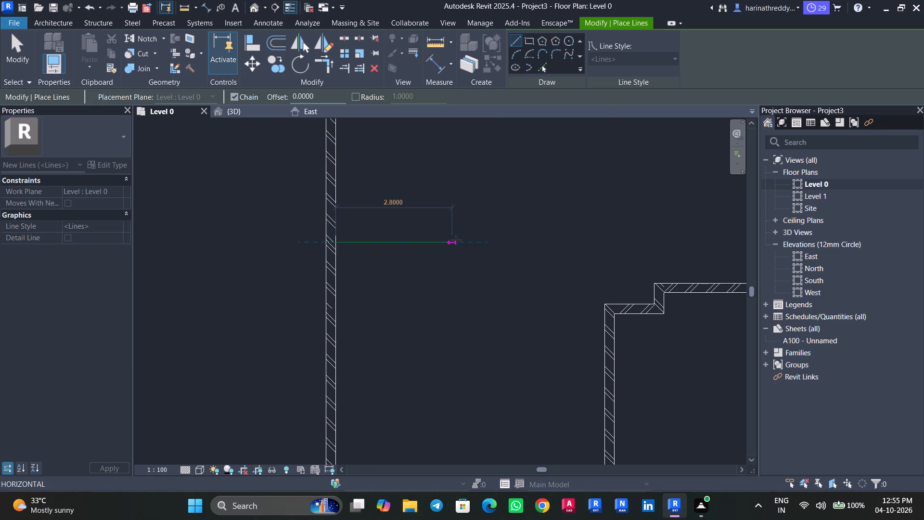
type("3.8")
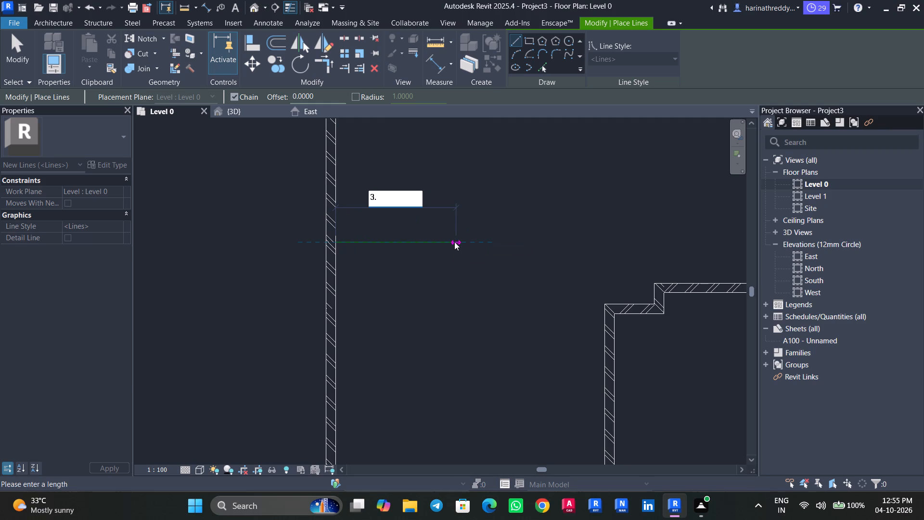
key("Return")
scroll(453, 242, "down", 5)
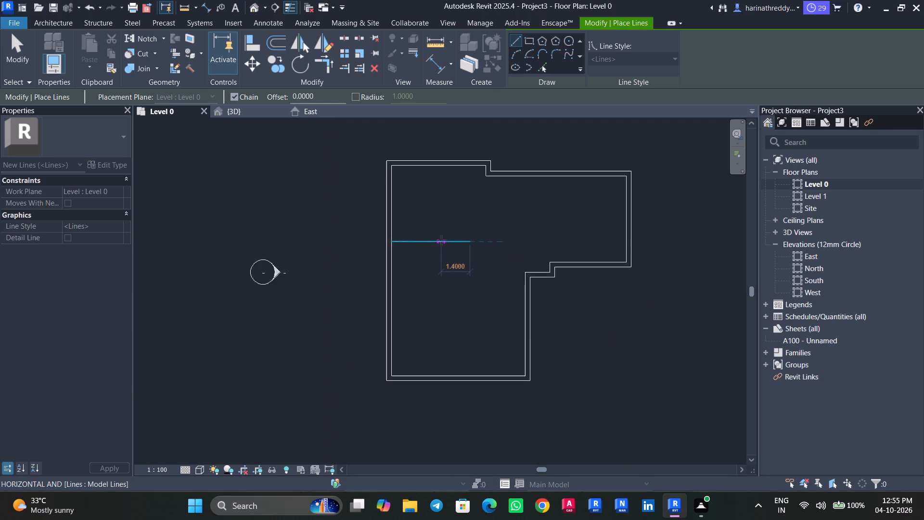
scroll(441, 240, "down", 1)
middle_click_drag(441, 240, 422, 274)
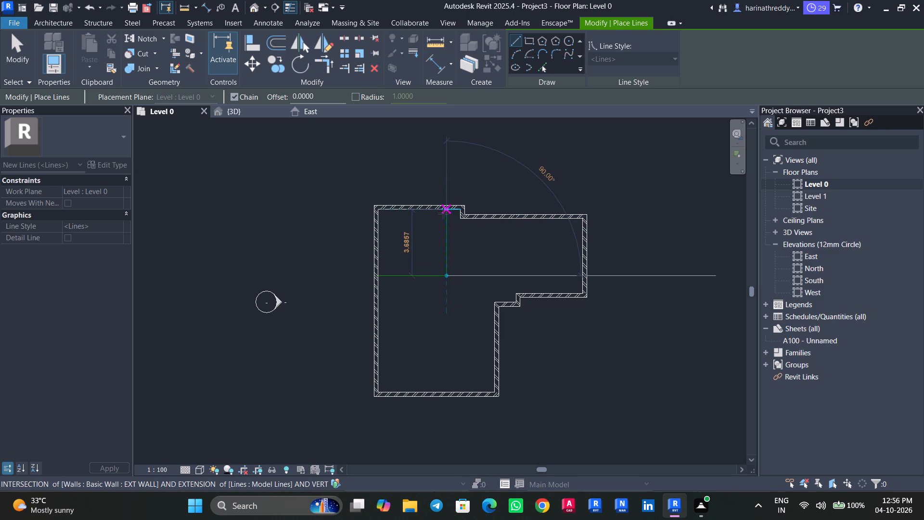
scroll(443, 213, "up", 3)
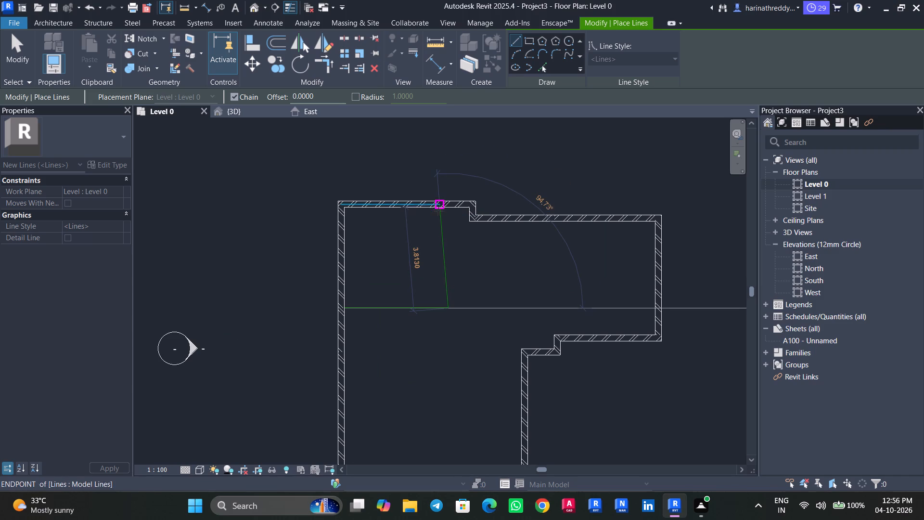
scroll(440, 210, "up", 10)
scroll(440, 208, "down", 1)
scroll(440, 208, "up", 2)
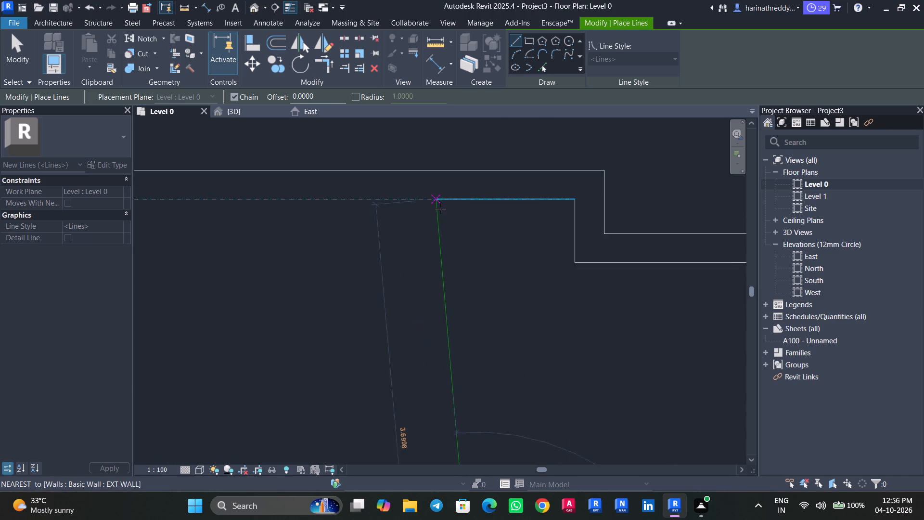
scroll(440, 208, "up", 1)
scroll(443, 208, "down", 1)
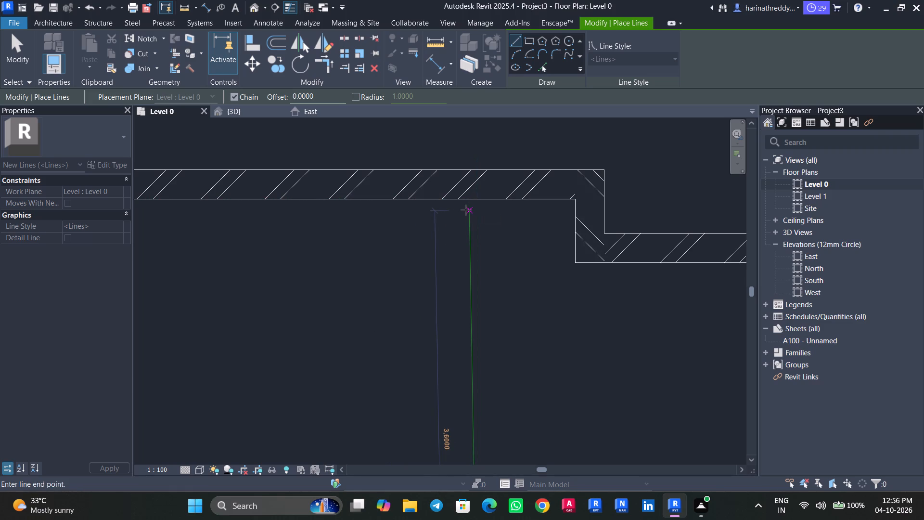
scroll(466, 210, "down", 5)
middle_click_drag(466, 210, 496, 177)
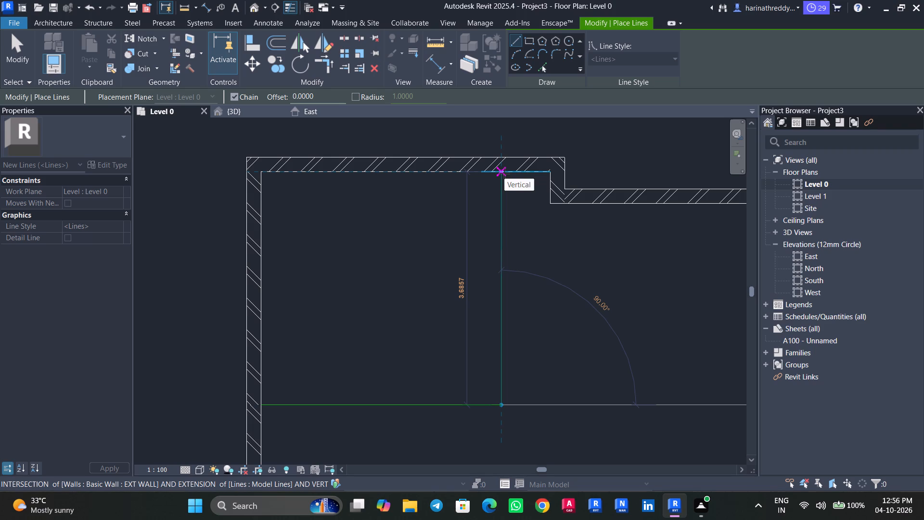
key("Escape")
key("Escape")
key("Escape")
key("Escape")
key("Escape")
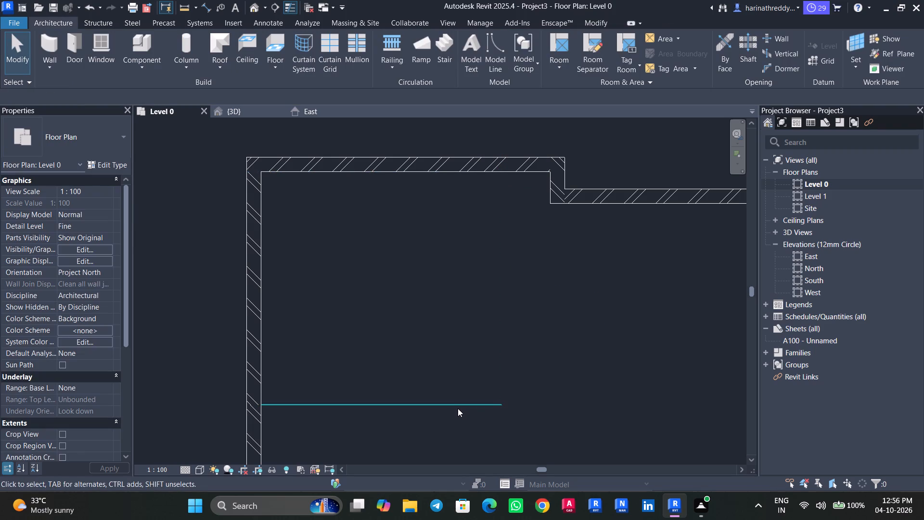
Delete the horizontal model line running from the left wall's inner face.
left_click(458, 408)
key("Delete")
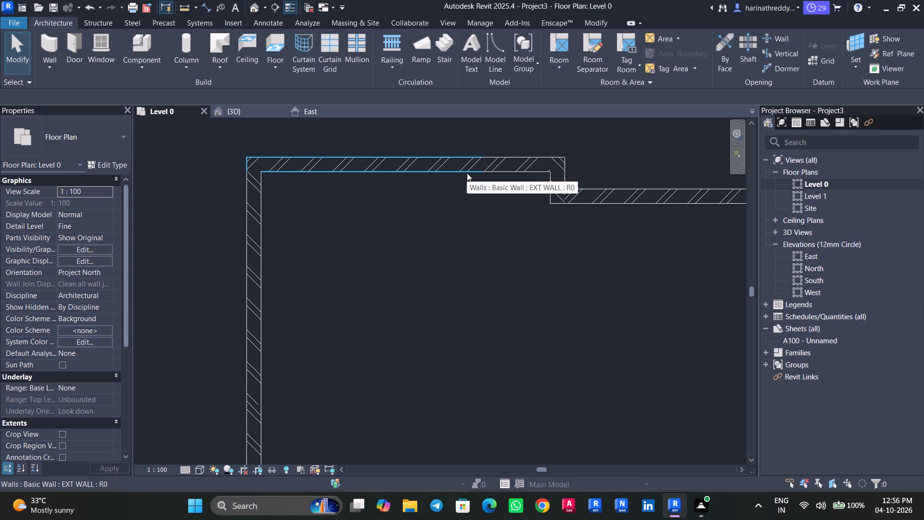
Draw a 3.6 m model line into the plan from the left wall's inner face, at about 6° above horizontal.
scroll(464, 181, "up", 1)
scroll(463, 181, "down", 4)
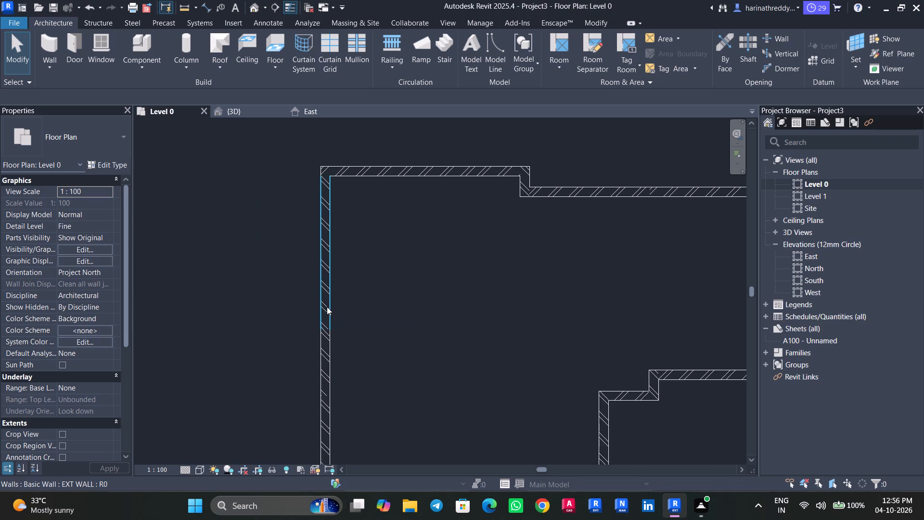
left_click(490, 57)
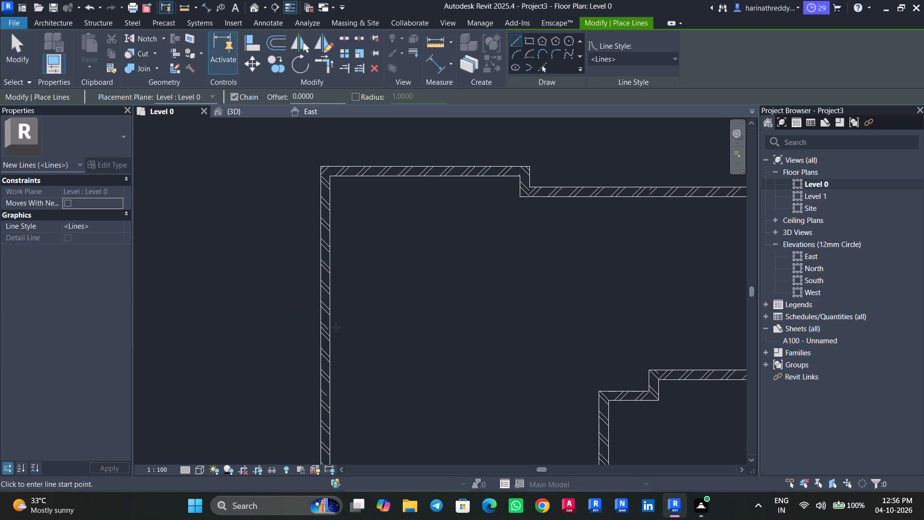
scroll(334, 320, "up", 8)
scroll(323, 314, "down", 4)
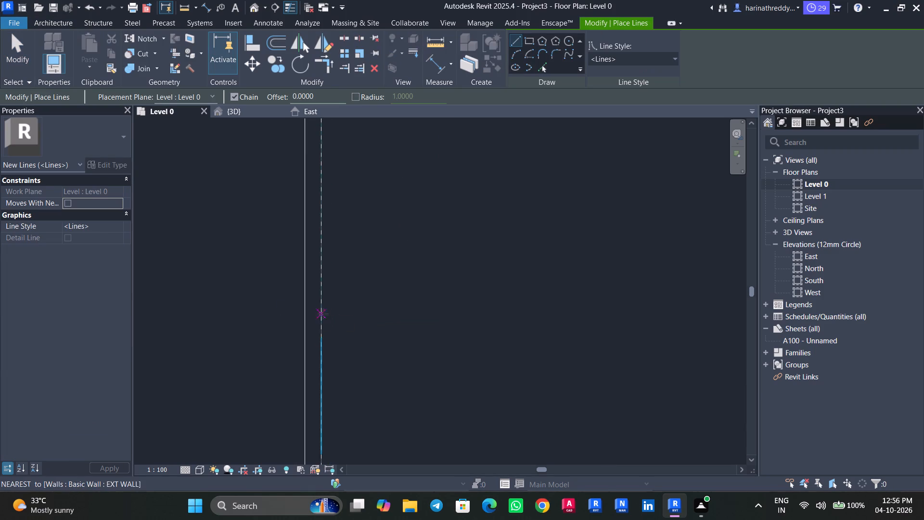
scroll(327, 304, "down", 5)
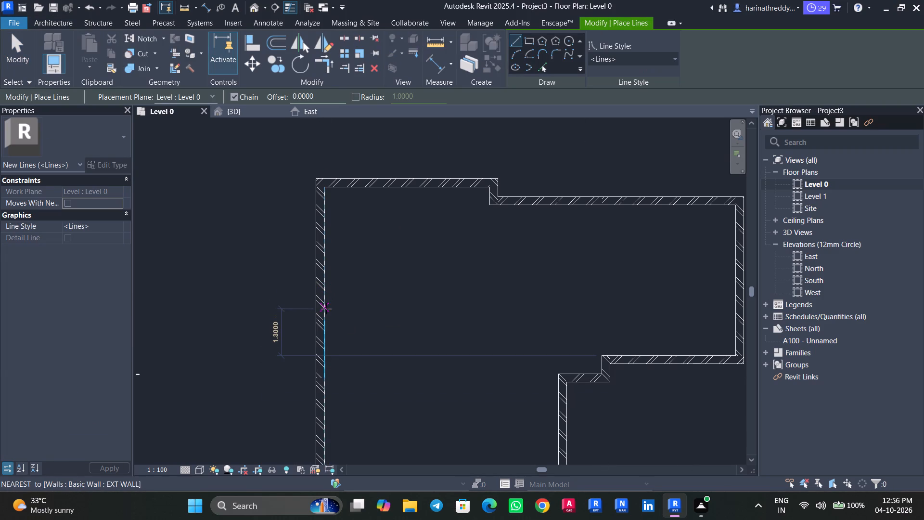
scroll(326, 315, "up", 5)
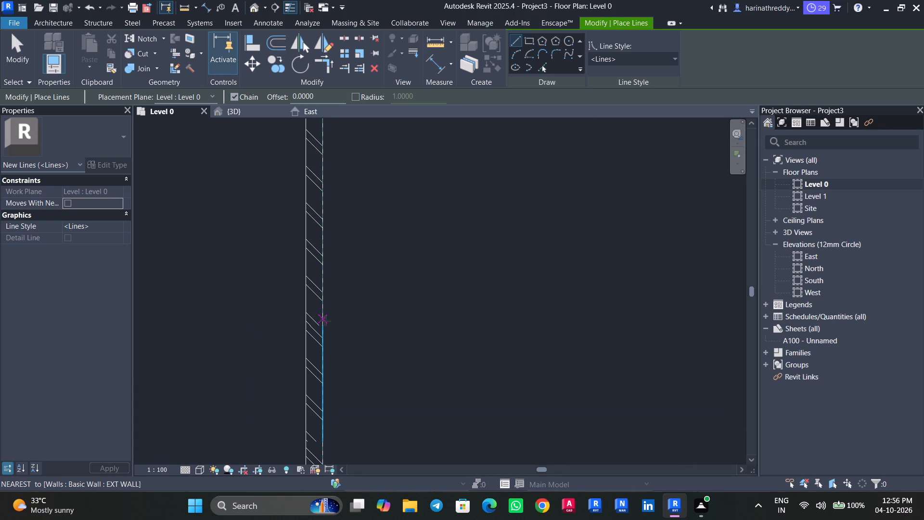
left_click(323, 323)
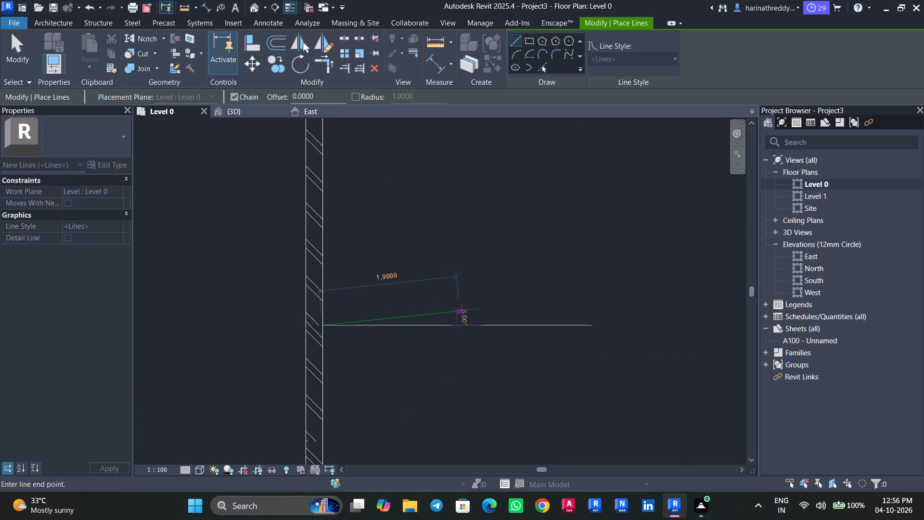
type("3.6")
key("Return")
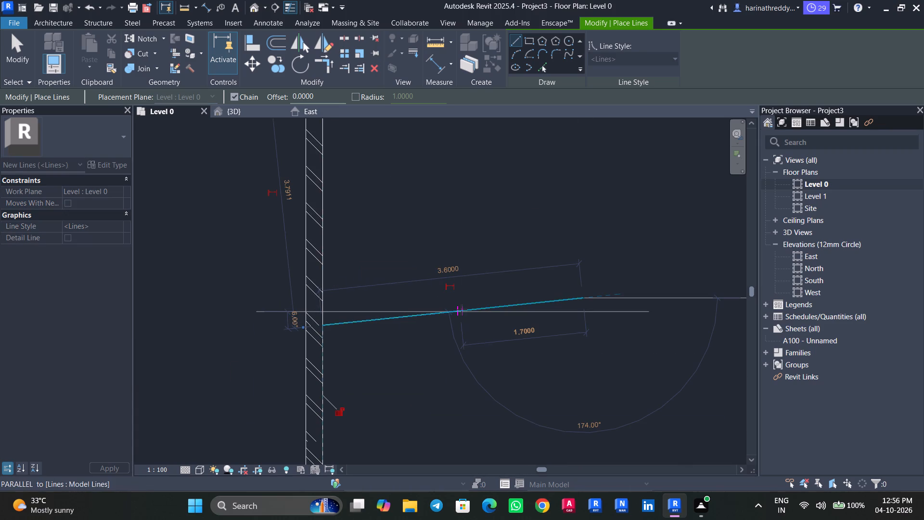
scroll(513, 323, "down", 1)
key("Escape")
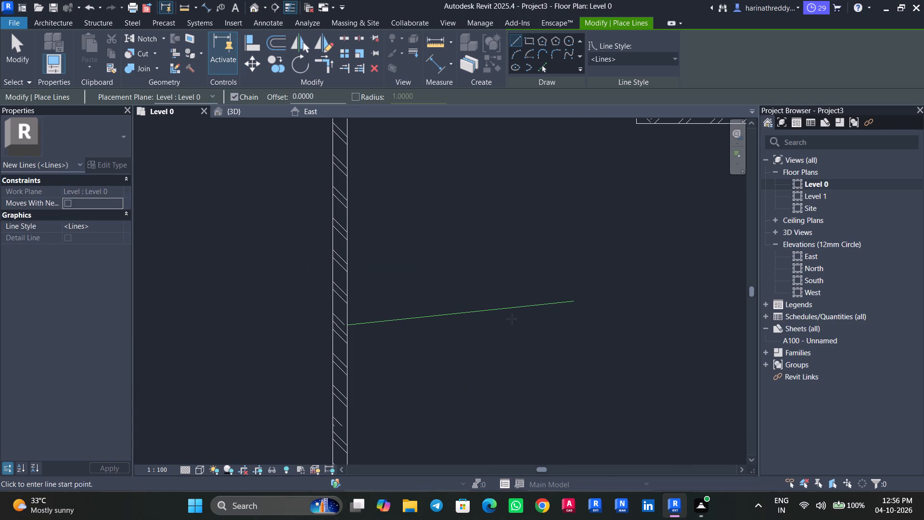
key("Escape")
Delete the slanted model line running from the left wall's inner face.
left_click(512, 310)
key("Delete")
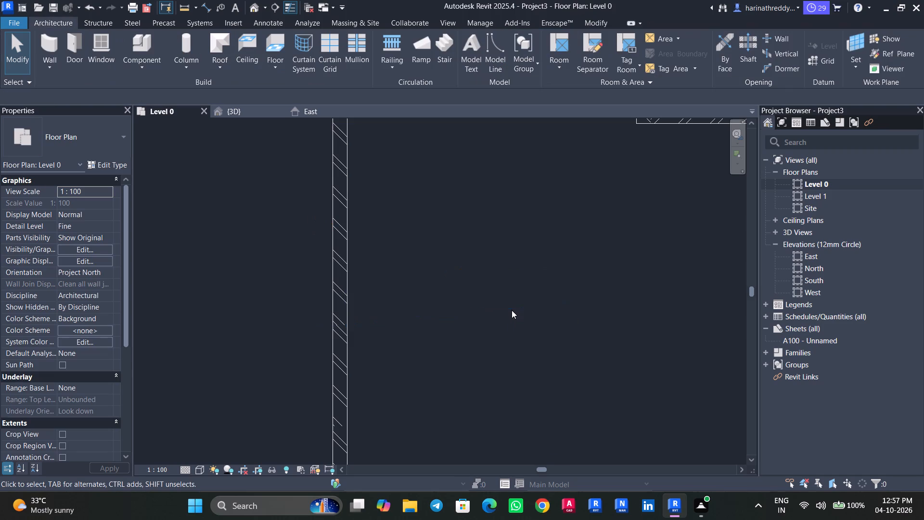
Draw a 3.6 m horizontal model line into the plan from the wall joint on the left wall's inner face.
left_click_drag(499, 51, 497, 56)
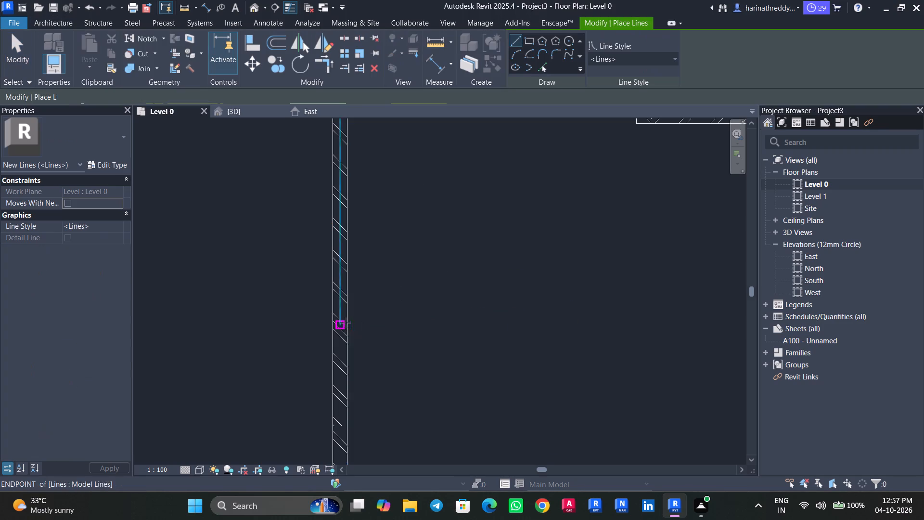
left_click(348, 325)
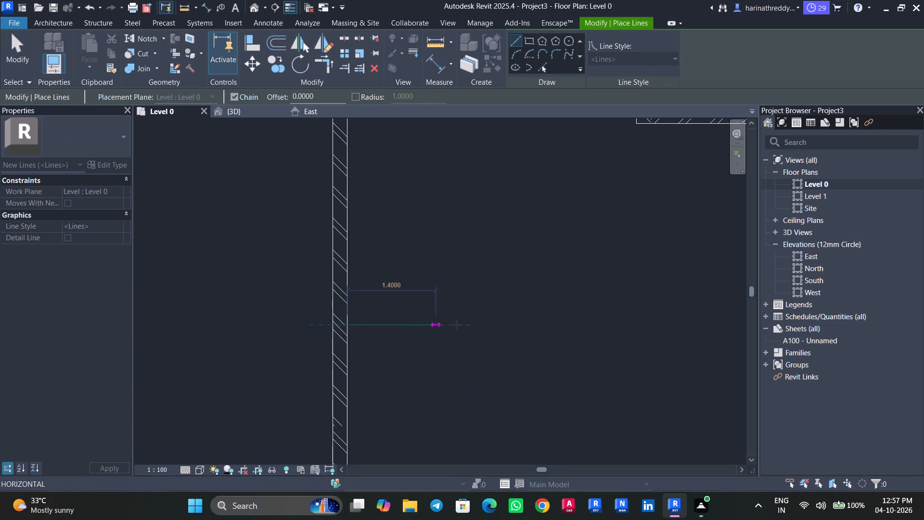
type("3.6")
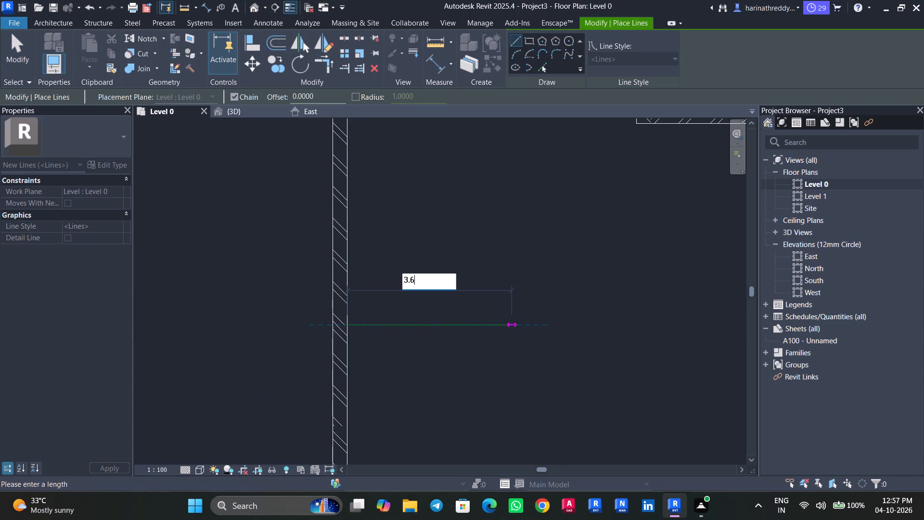
key("Return")
Close off the top-left room with a vertical model line, about 3.69 m long, up to the top wall's inner face.
scroll(515, 317, "down", 5)
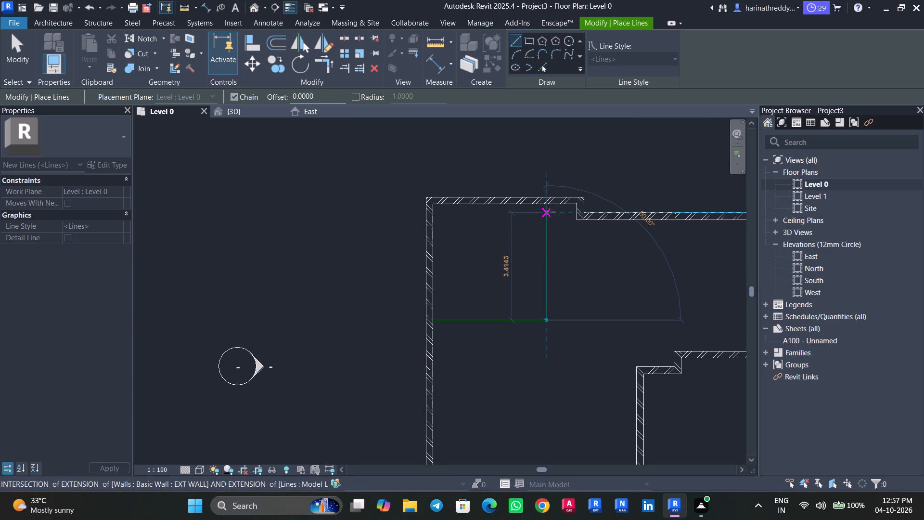
scroll(550, 208, "up", 7)
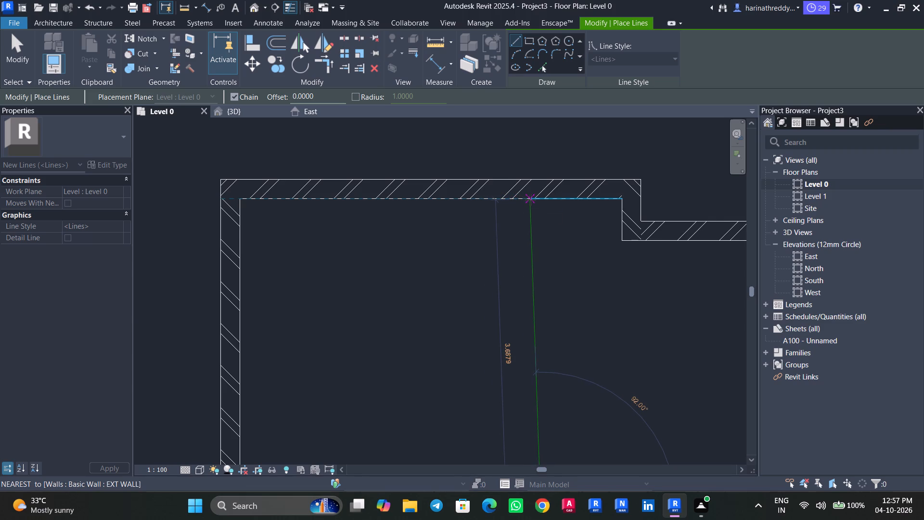
scroll(538, 200, "down", 1)
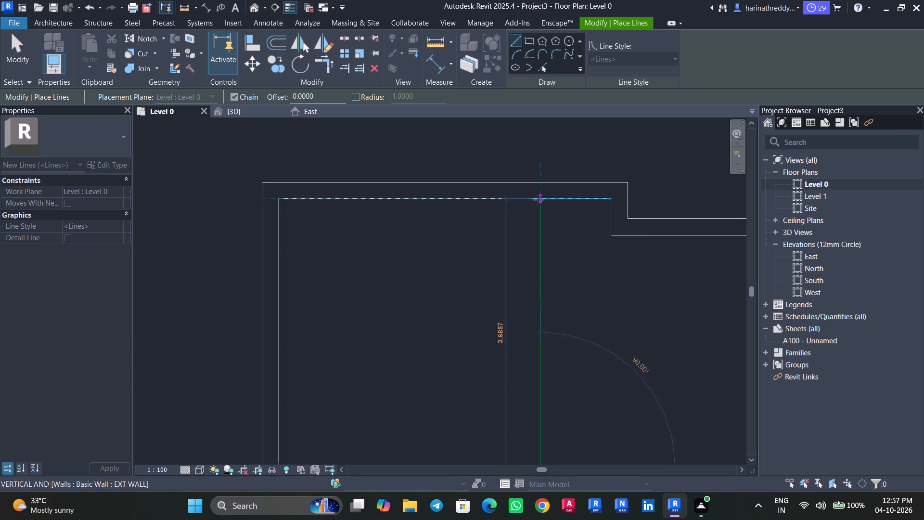
scroll(538, 200, "down", 3)
scroll(538, 200, "up", 5)
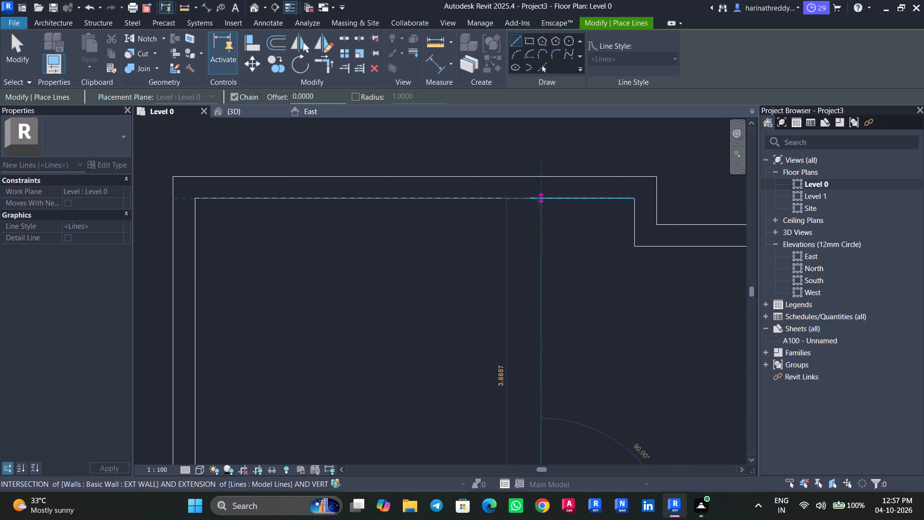
left_click(540, 198)
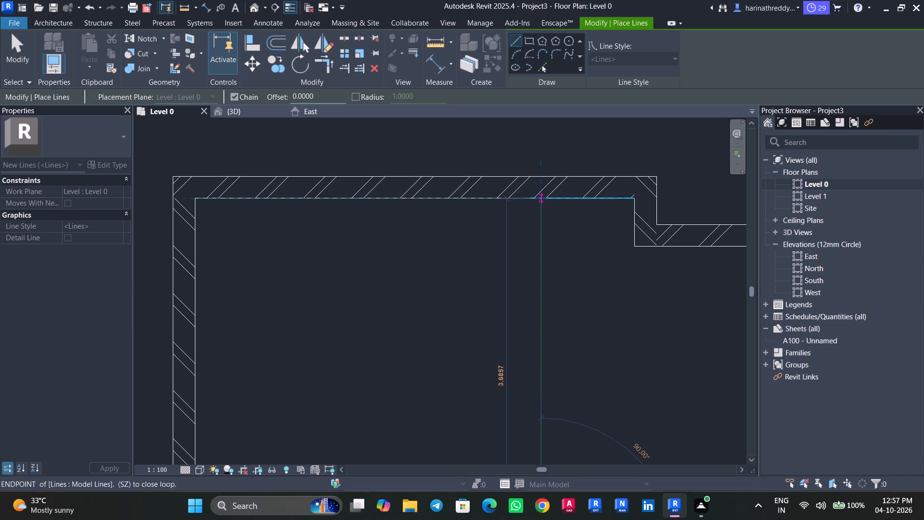
key("Escape")
scroll(587, 238, "down", 1)
scroll(587, 239, "up", 1)
scroll(587, 240, "down", 5)
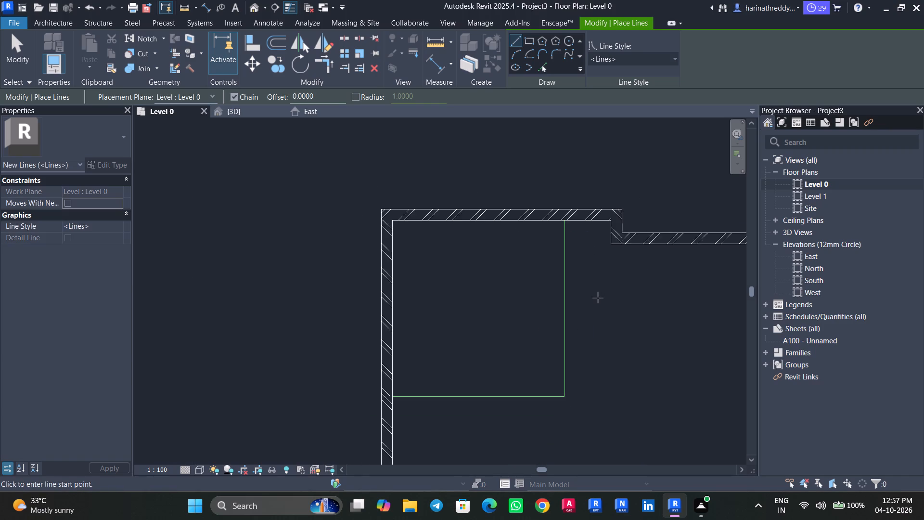
scroll(598, 306, "down", 5)
key("Escape")
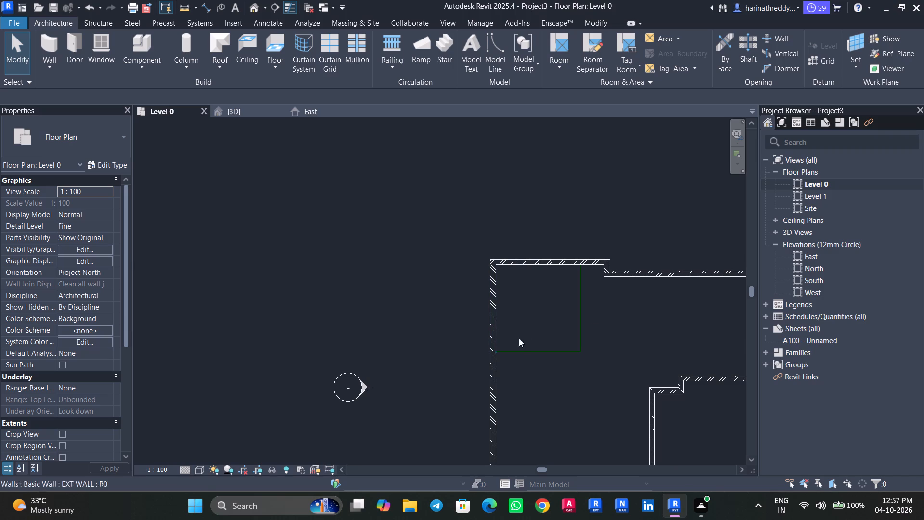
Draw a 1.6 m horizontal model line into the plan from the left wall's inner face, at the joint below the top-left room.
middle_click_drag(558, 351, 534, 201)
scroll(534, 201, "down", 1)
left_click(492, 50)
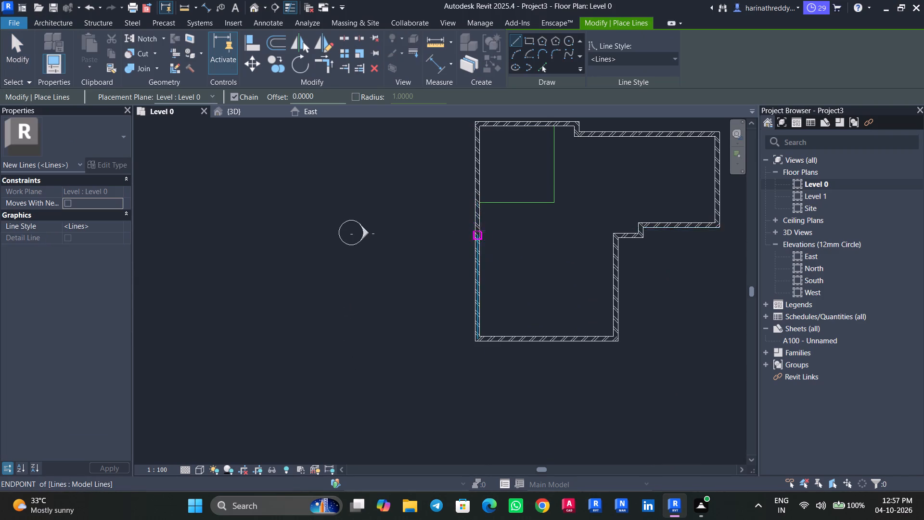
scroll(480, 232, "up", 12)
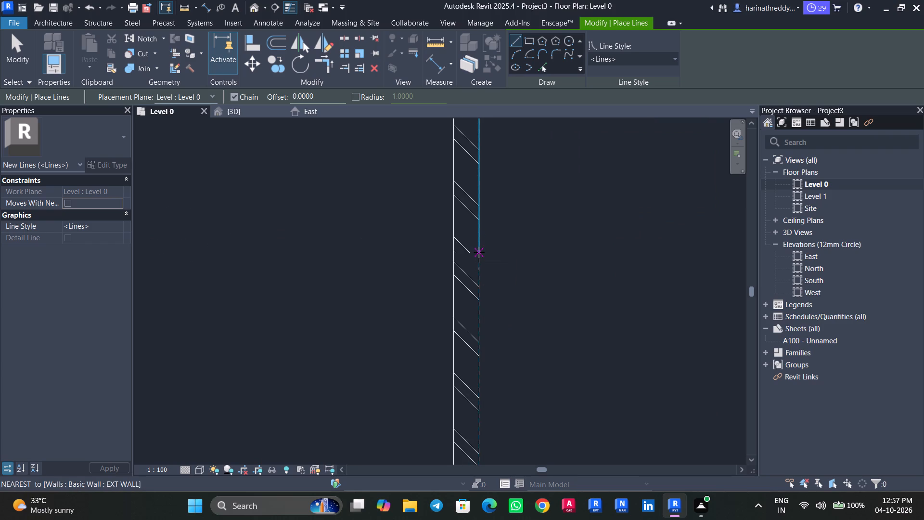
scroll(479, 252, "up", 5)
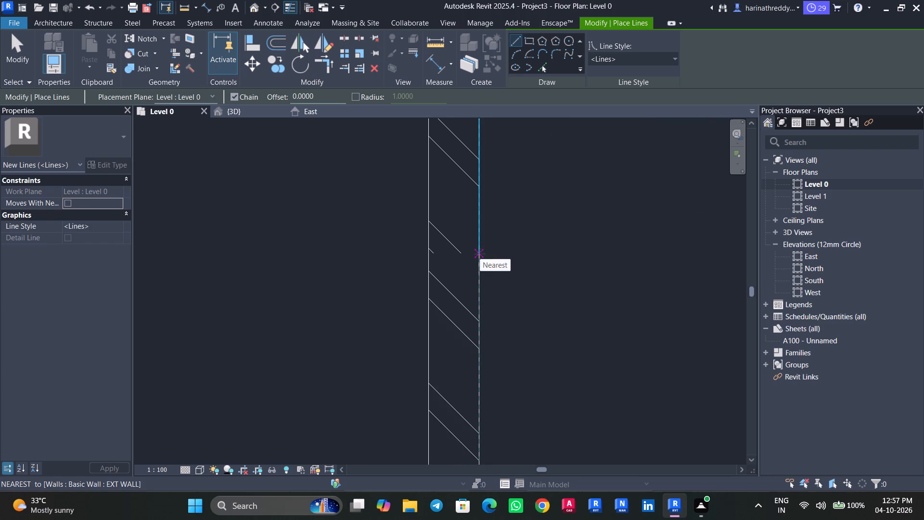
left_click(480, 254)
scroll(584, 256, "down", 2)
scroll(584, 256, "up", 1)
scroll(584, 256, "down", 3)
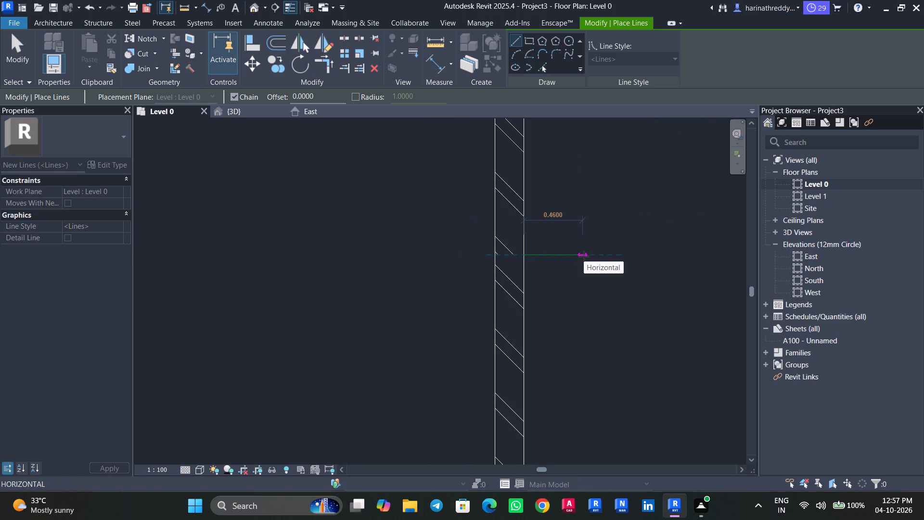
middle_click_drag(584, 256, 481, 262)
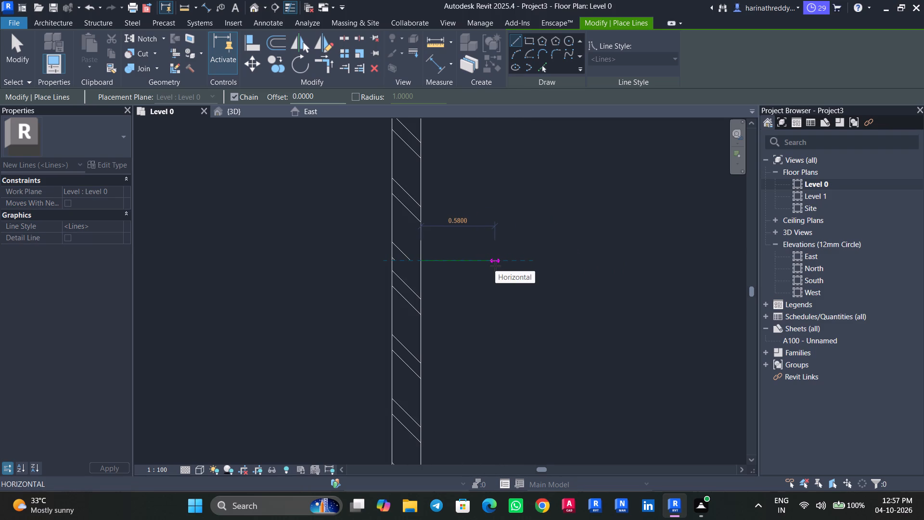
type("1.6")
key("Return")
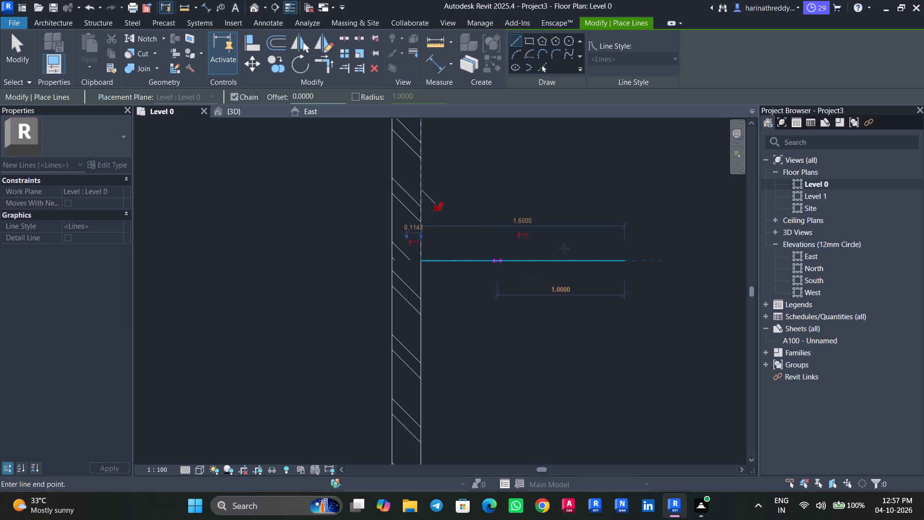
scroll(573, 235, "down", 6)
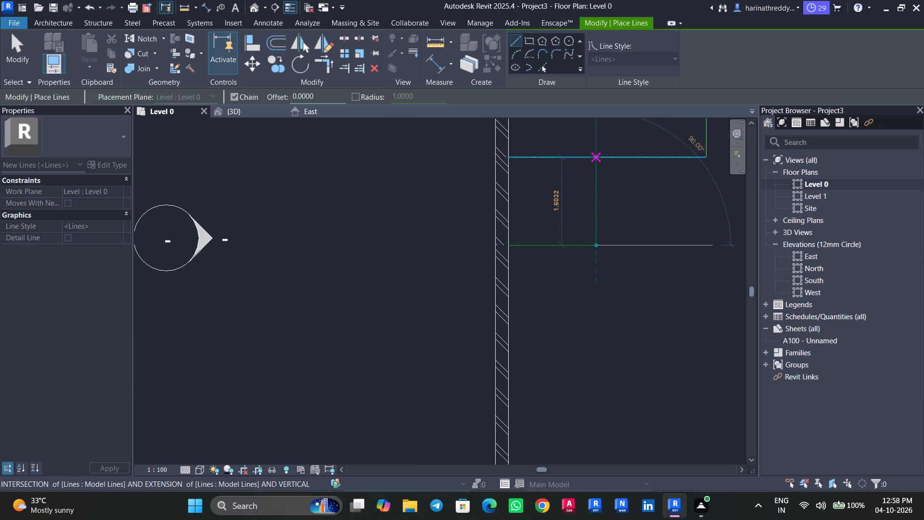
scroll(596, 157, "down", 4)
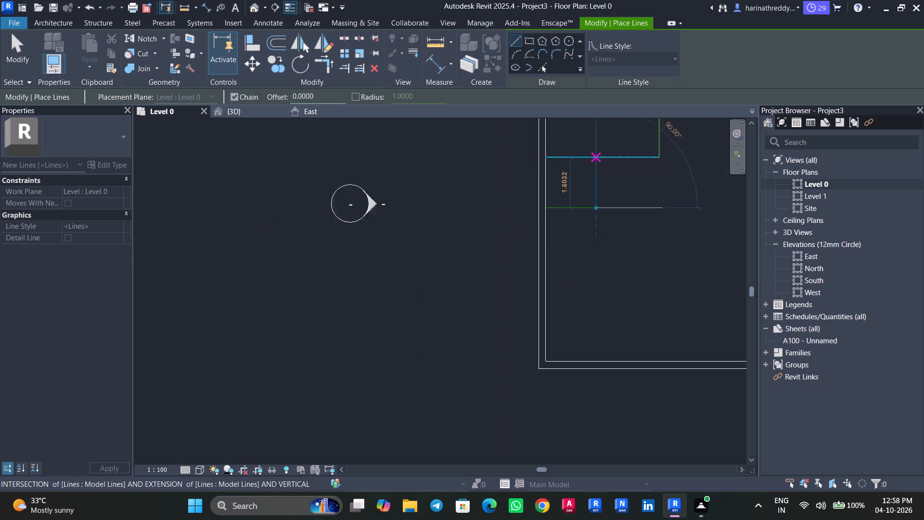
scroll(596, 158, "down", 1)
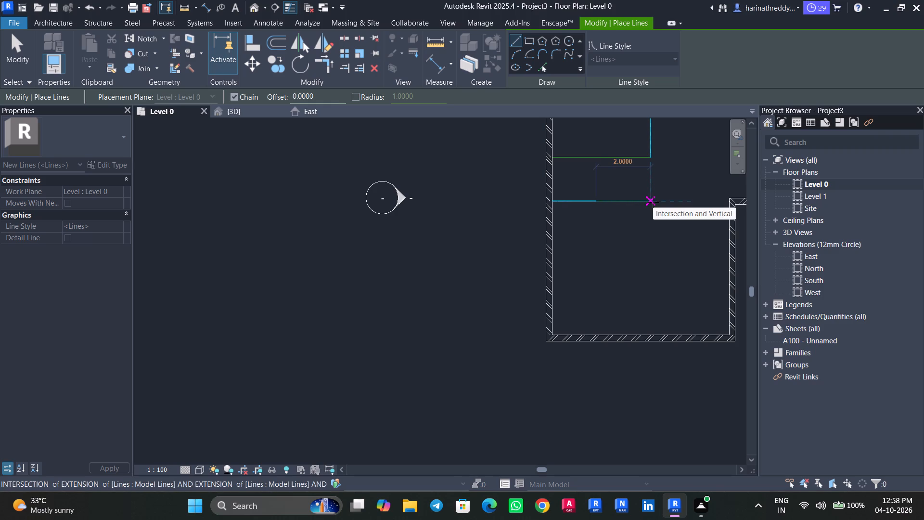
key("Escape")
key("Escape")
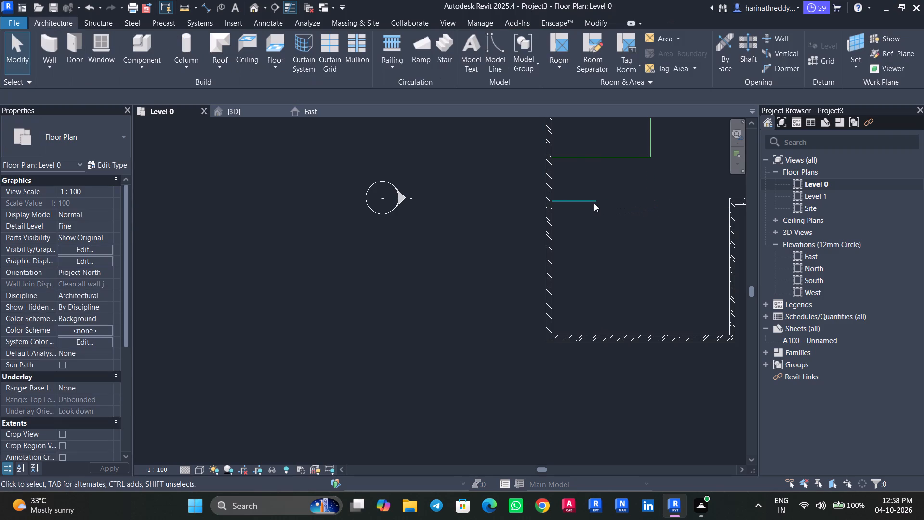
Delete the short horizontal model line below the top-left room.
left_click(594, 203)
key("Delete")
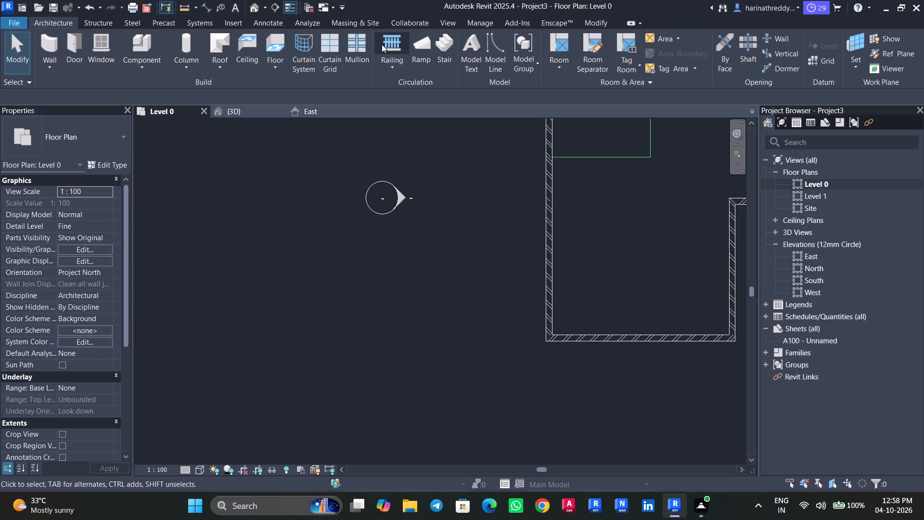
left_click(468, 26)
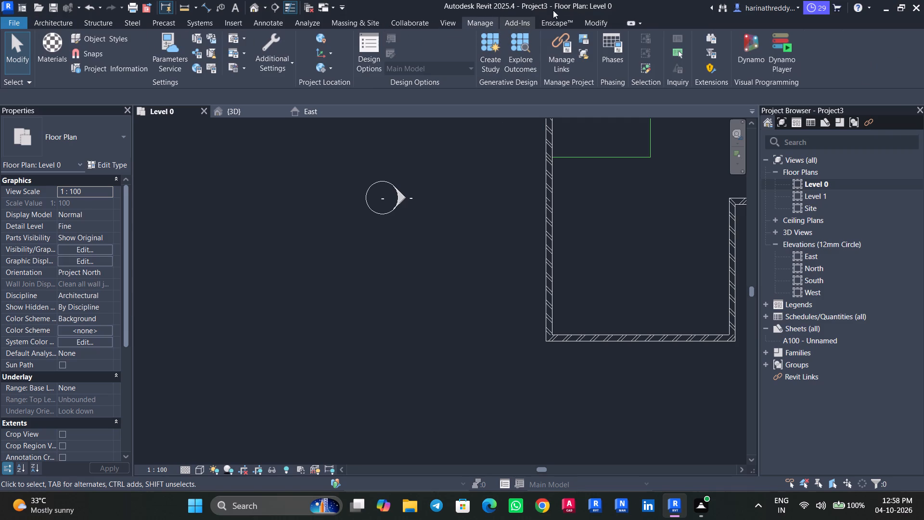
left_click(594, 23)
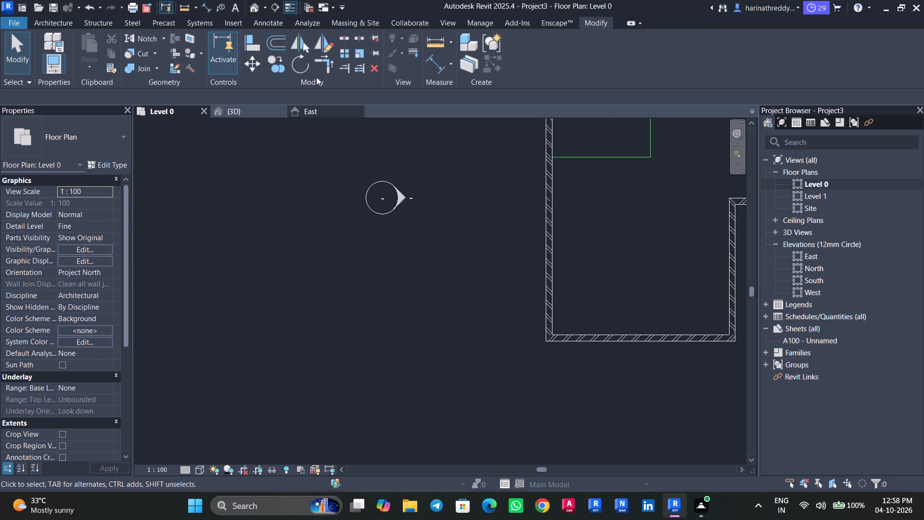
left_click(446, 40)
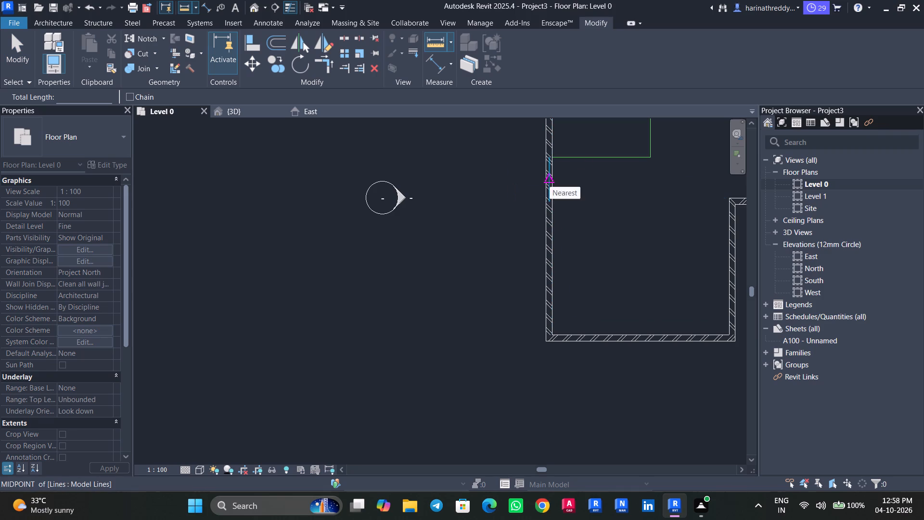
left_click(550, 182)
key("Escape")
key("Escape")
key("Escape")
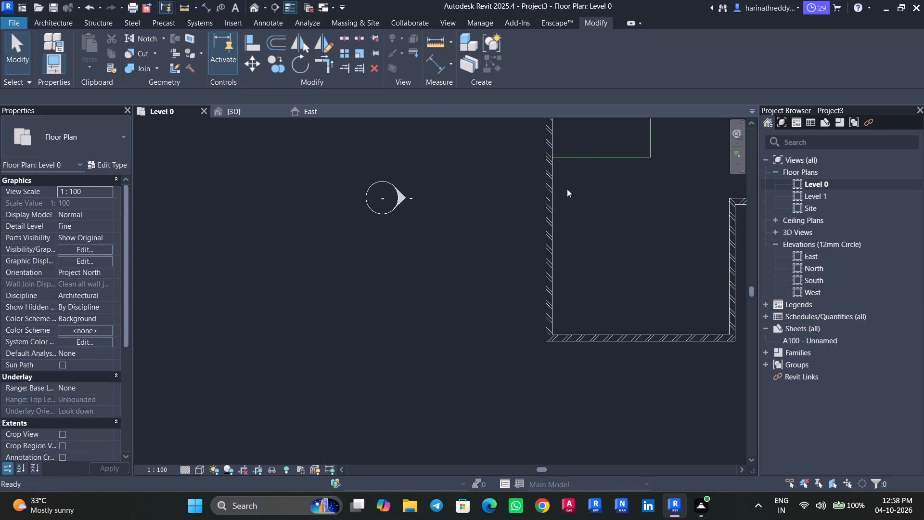
Measure along the left wall's inner face from the top-left room's lower line down to the next wall joint.
left_click(443, 36)
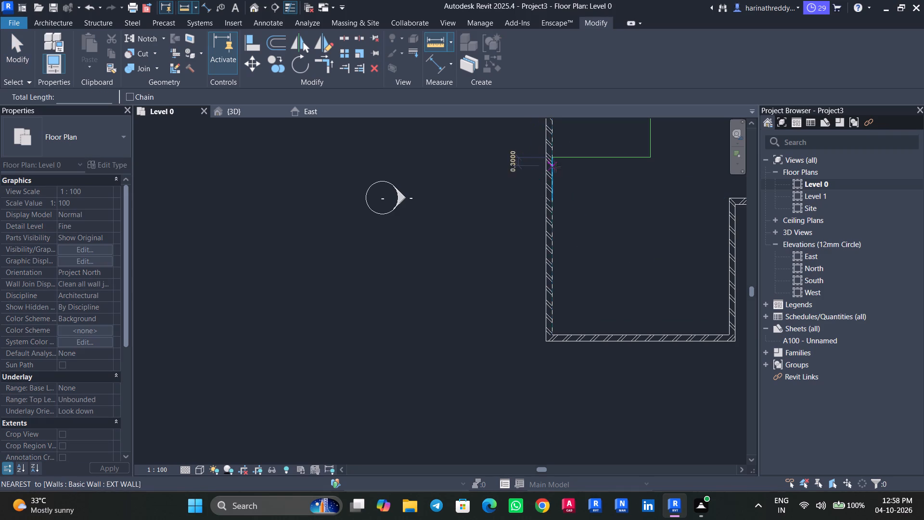
scroll(554, 172, "up", 8)
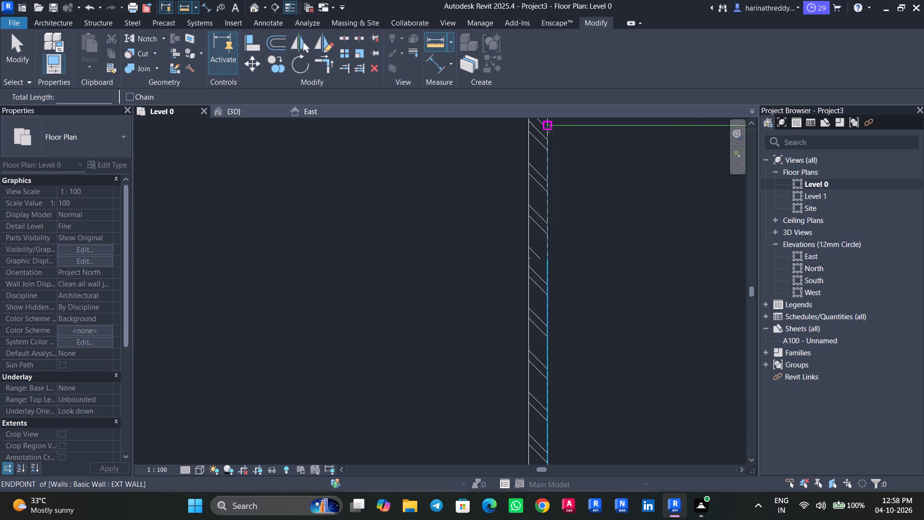
left_click(548, 127)
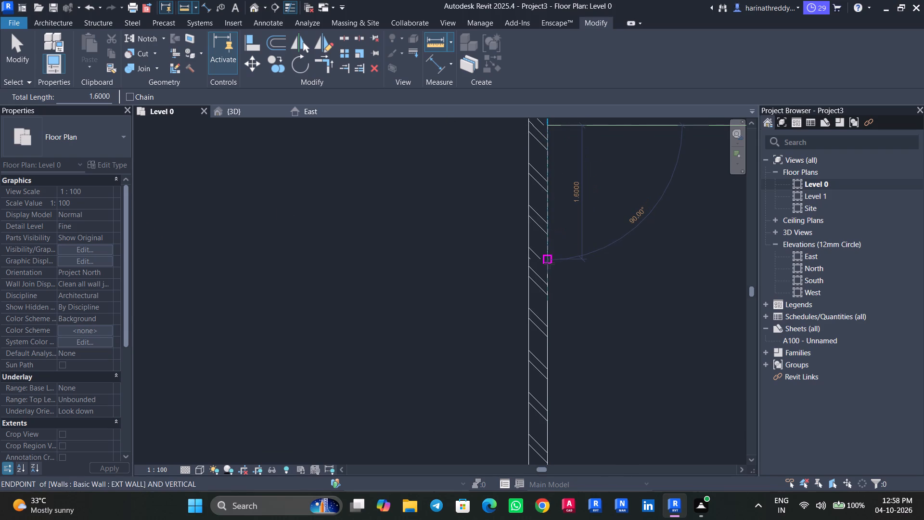
key("Escape")
key("Escape")
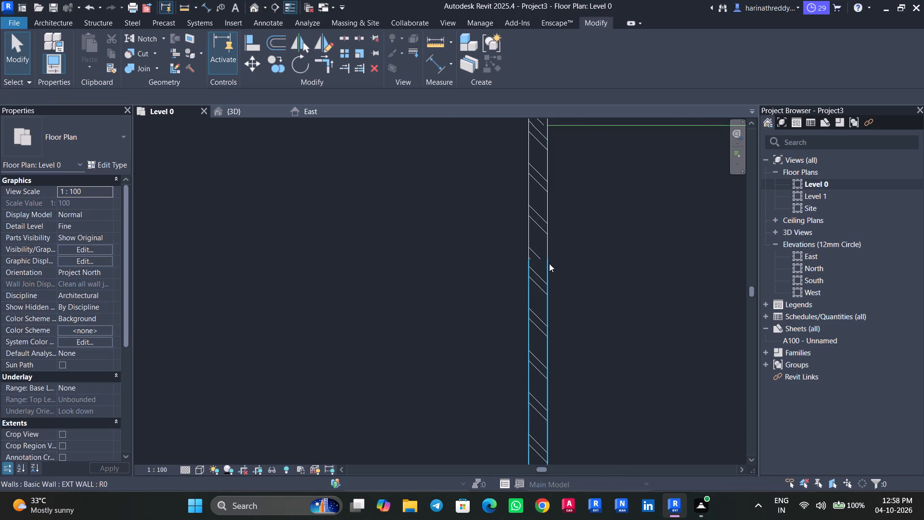
key("Escape")
key("Escape")
key("Escape")
key("Escape")
key("Escape")
key("Escape")
key("Escape")
key("Escape")
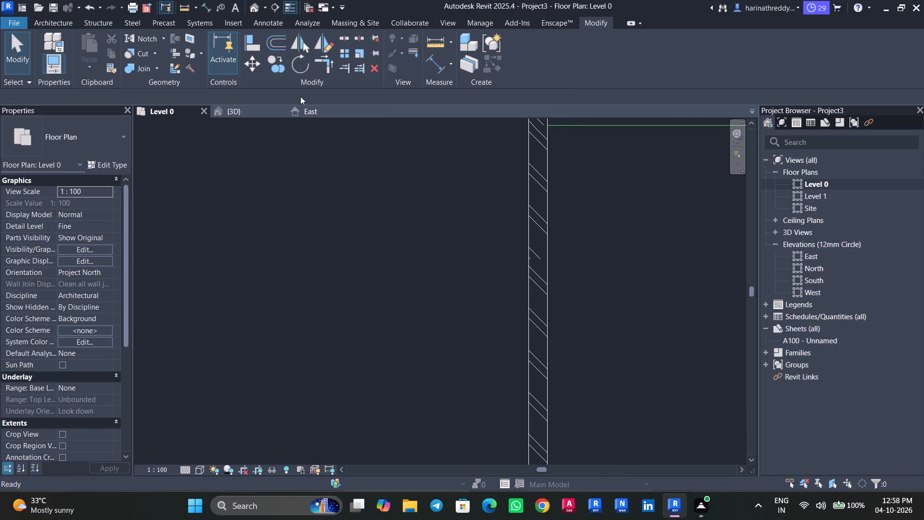
Draw a 2.7 m horizontal model line from the left wall's inner face, 1.6 m below the top-left room's lower line.
left_click(64, 20)
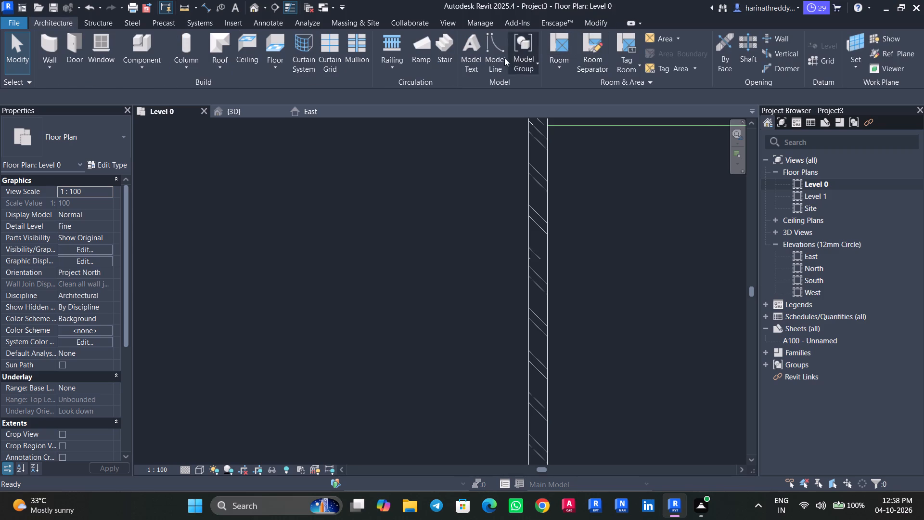
left_click(495, 60)
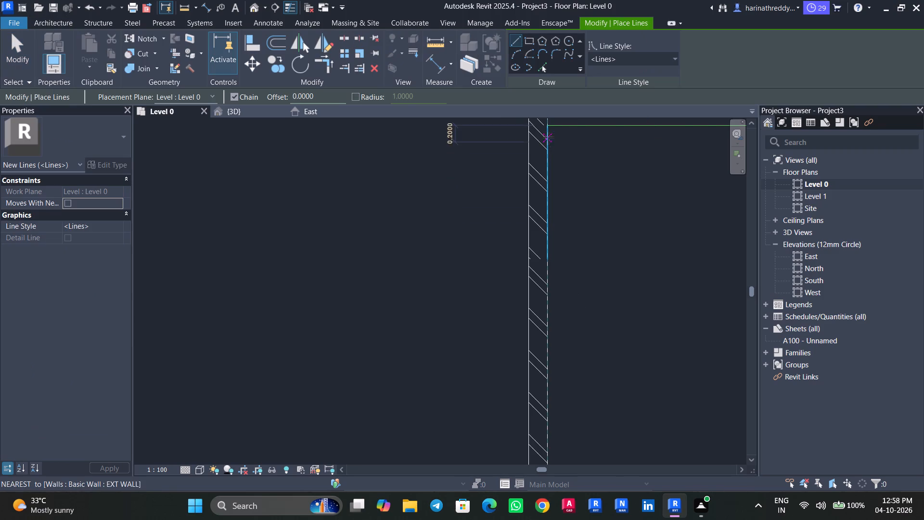
left_click(548, 259)
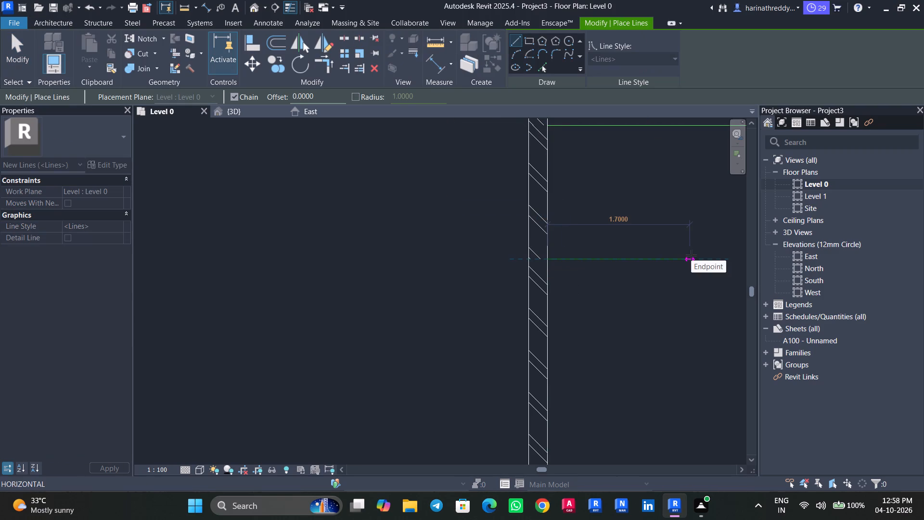
type("2.7")
key("Return")
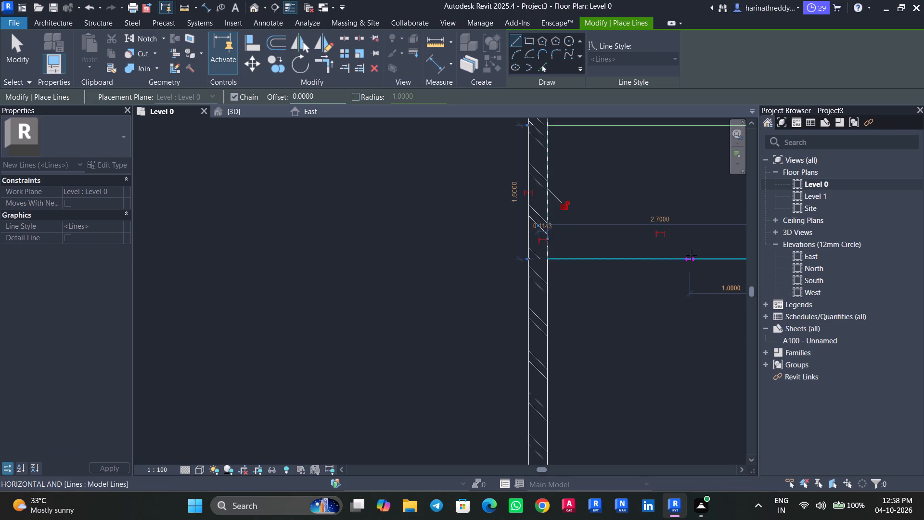
scroll(691, 255, "down", 5)
middle_click_drag(691, 253, 466, 252)
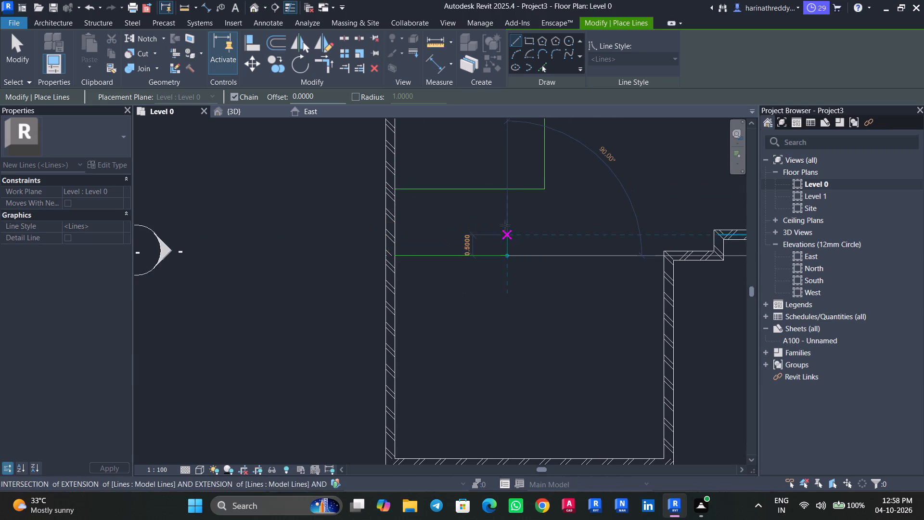
Close the small room below the top-left room with a 1.6 m vertical model line up to the top-left room's lower line.
left_click(506, 190)
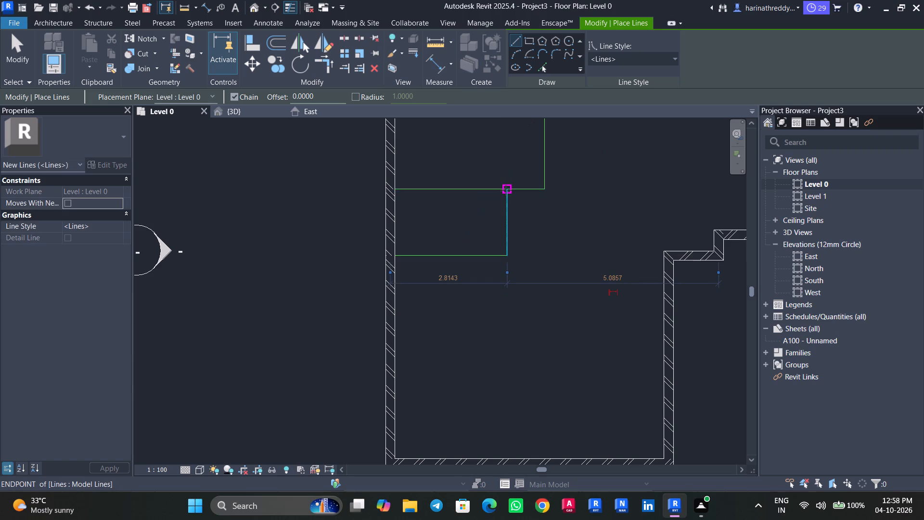
key("Escape")
scroll(516, 202, "down", 8)
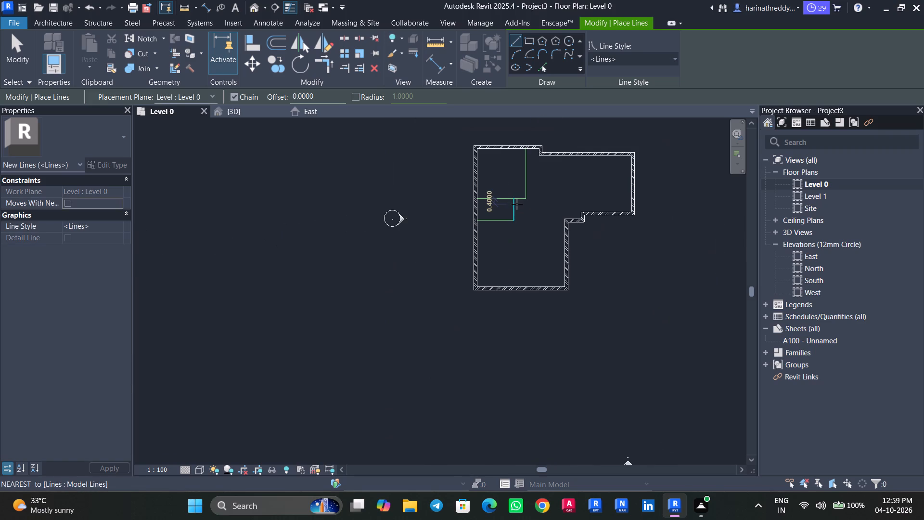
middle_click_drag(517, 204, 530, 204)
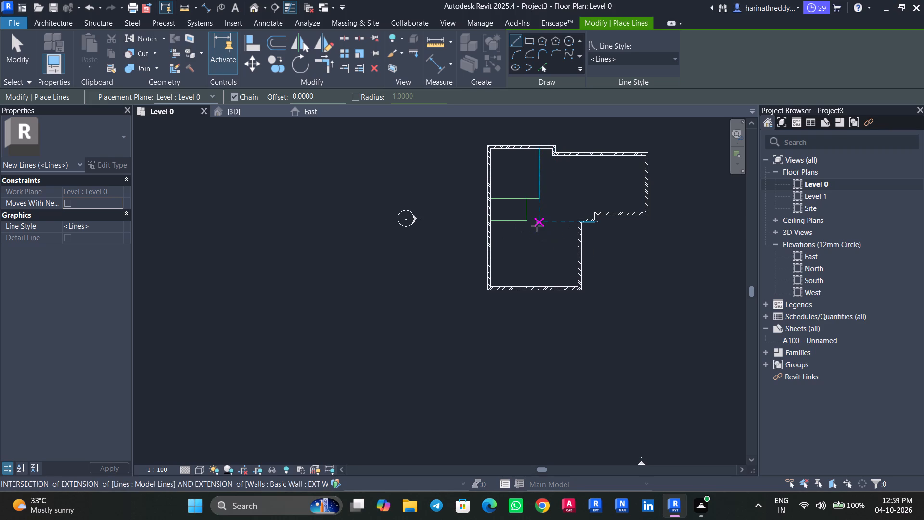
scroll(547, 210, "up", 6)
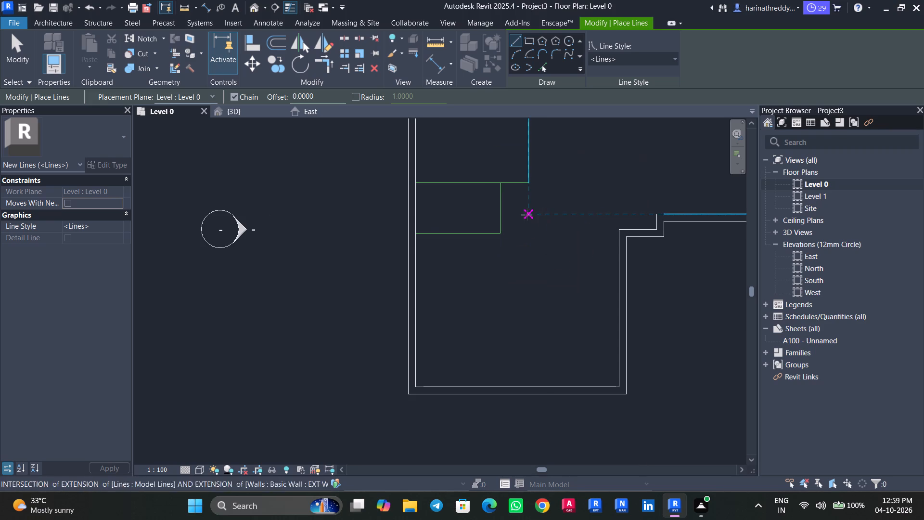
key("Escape")
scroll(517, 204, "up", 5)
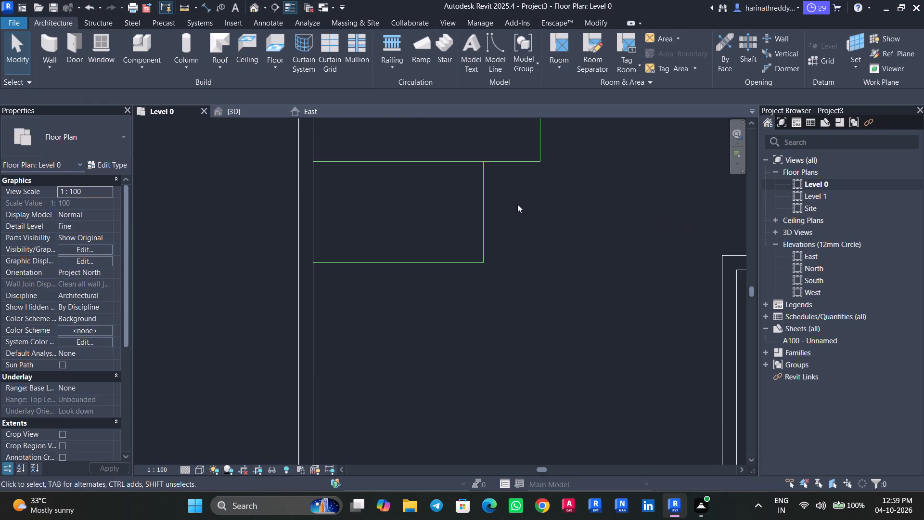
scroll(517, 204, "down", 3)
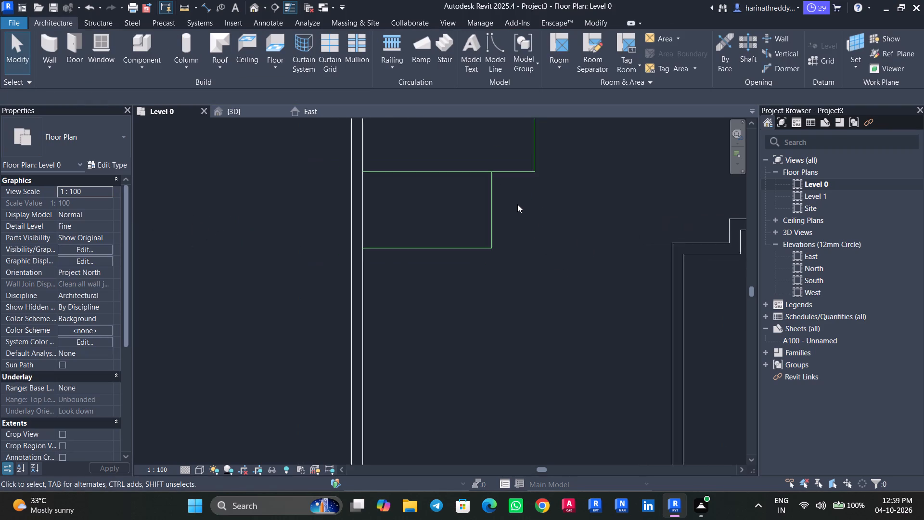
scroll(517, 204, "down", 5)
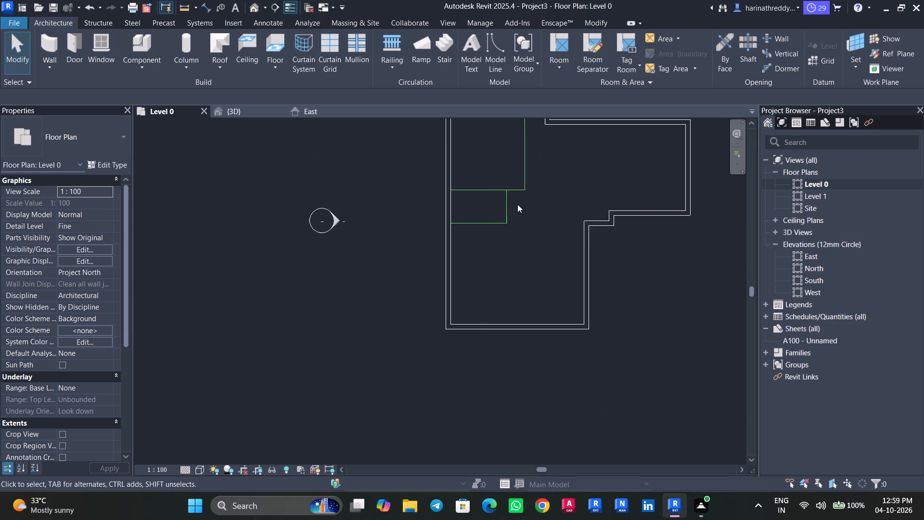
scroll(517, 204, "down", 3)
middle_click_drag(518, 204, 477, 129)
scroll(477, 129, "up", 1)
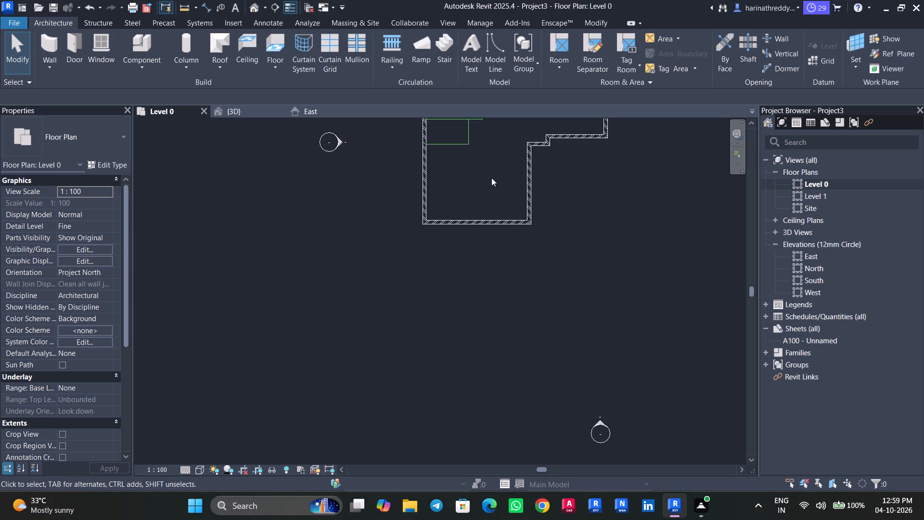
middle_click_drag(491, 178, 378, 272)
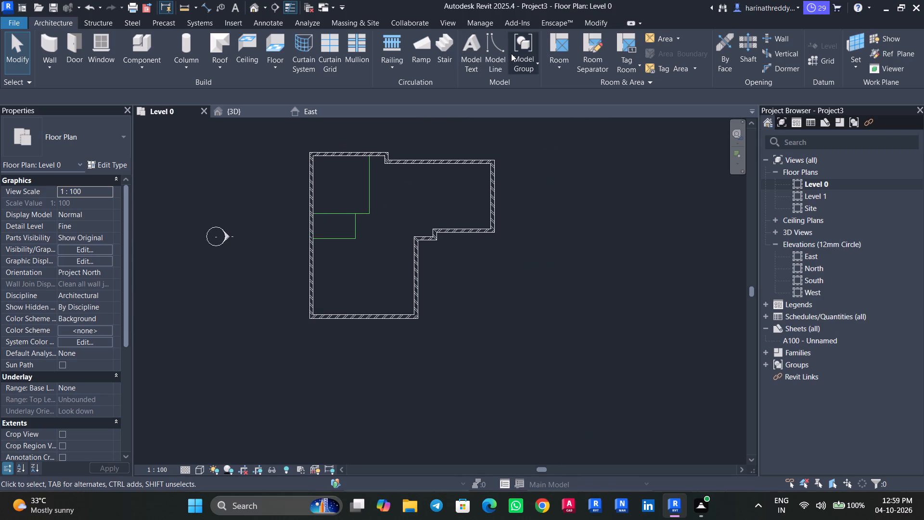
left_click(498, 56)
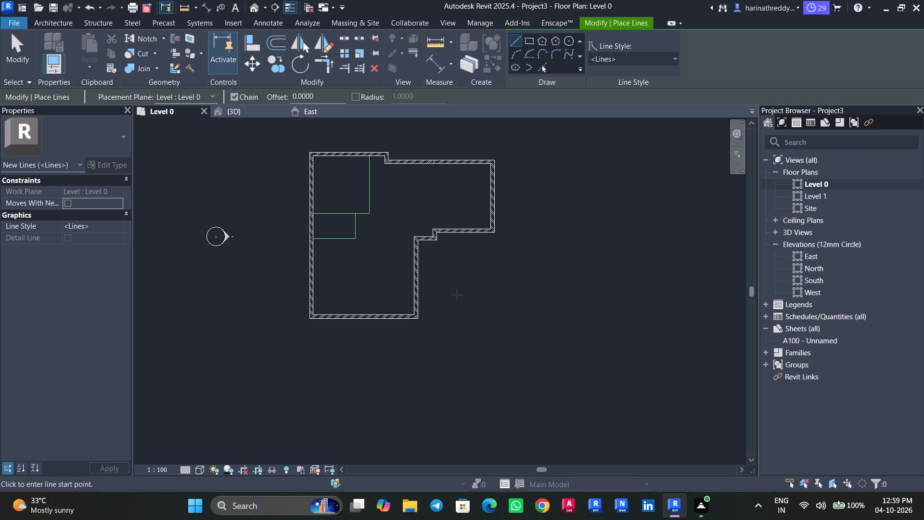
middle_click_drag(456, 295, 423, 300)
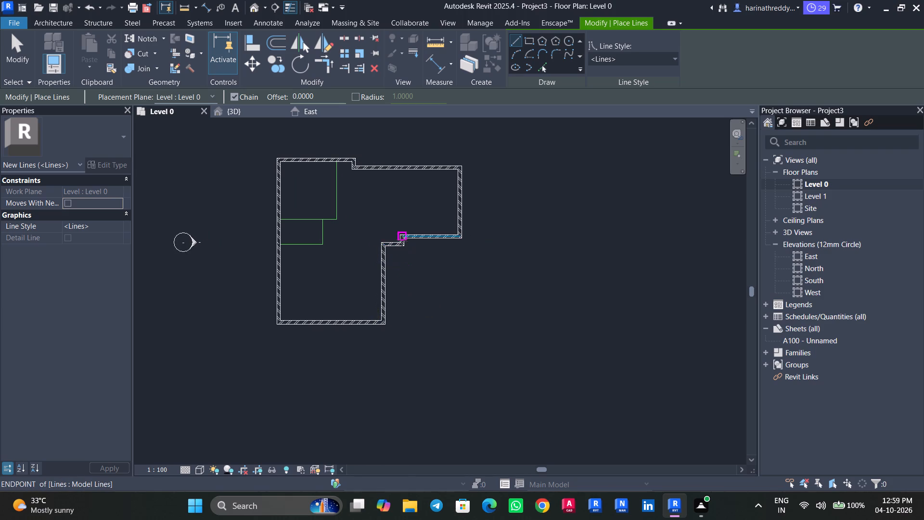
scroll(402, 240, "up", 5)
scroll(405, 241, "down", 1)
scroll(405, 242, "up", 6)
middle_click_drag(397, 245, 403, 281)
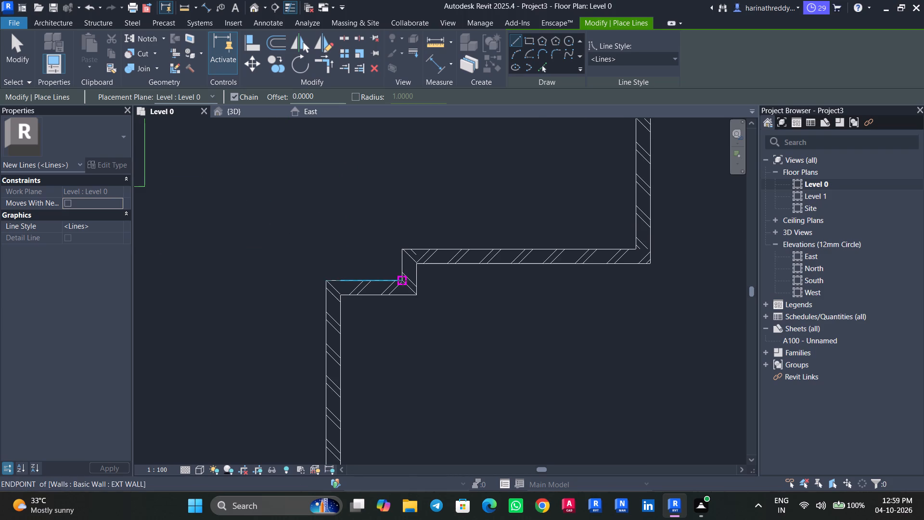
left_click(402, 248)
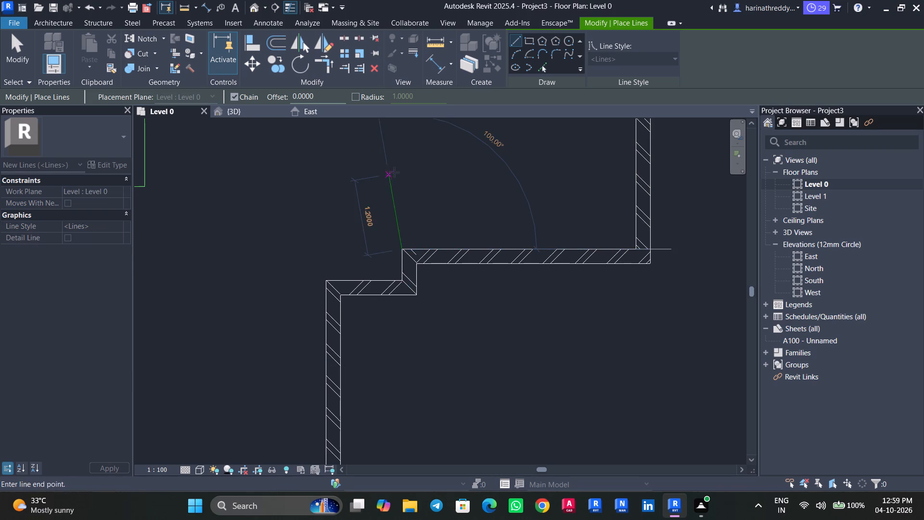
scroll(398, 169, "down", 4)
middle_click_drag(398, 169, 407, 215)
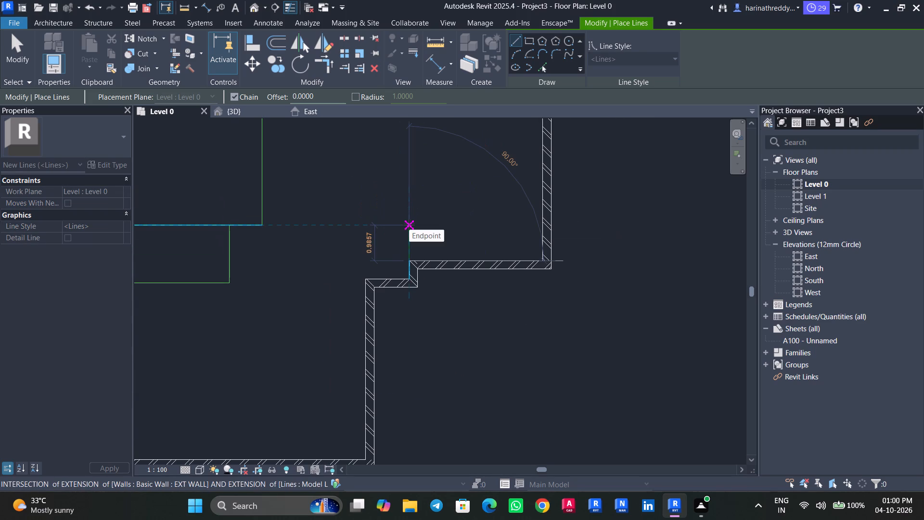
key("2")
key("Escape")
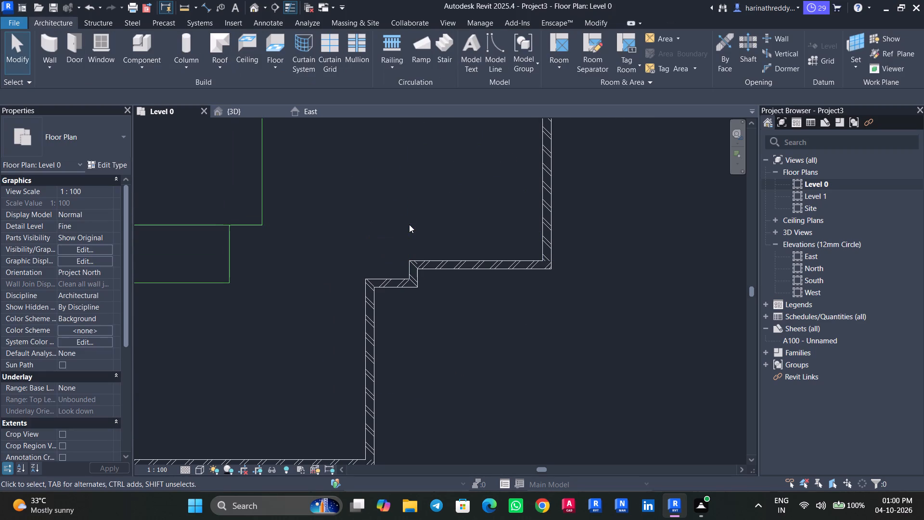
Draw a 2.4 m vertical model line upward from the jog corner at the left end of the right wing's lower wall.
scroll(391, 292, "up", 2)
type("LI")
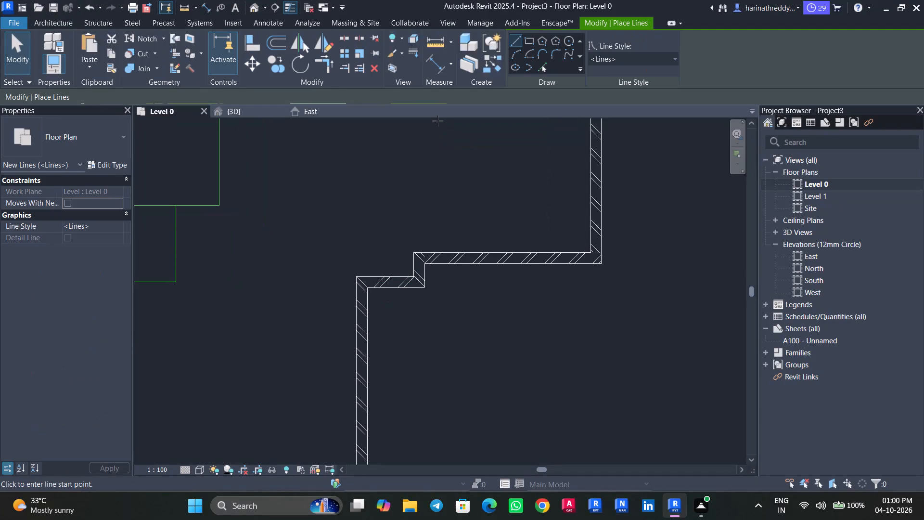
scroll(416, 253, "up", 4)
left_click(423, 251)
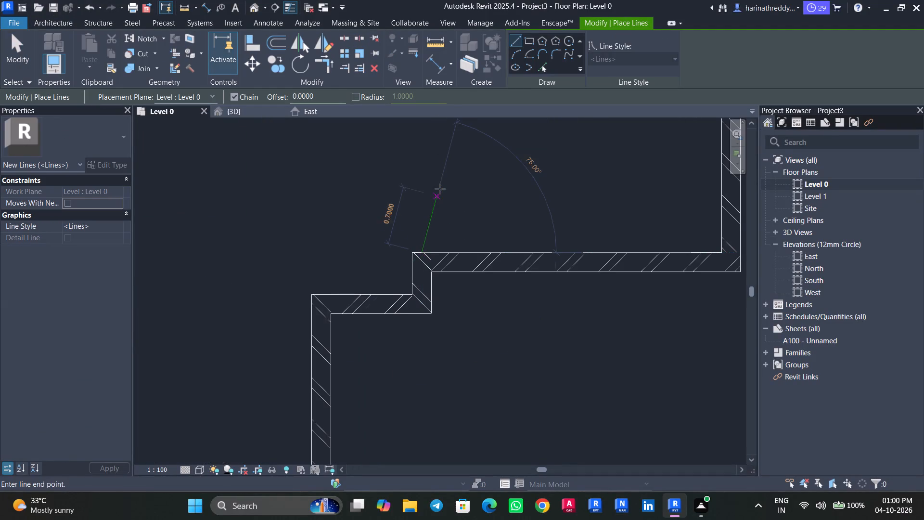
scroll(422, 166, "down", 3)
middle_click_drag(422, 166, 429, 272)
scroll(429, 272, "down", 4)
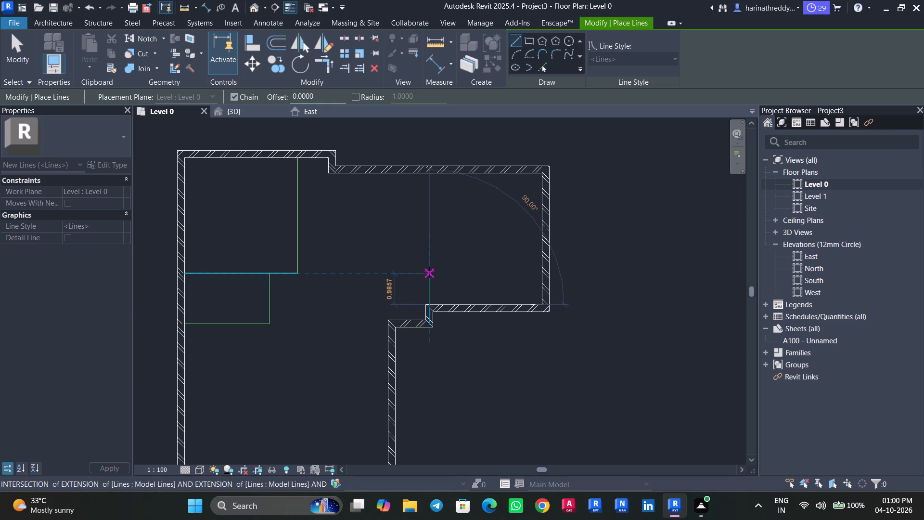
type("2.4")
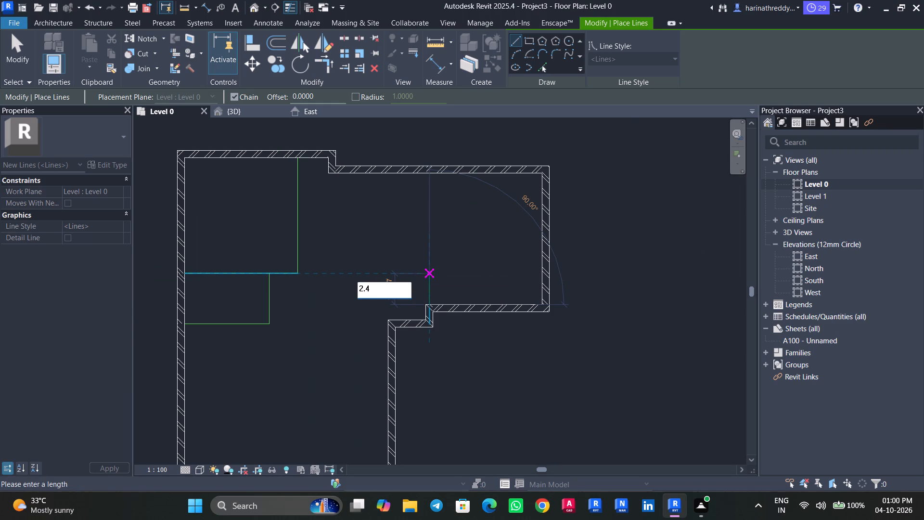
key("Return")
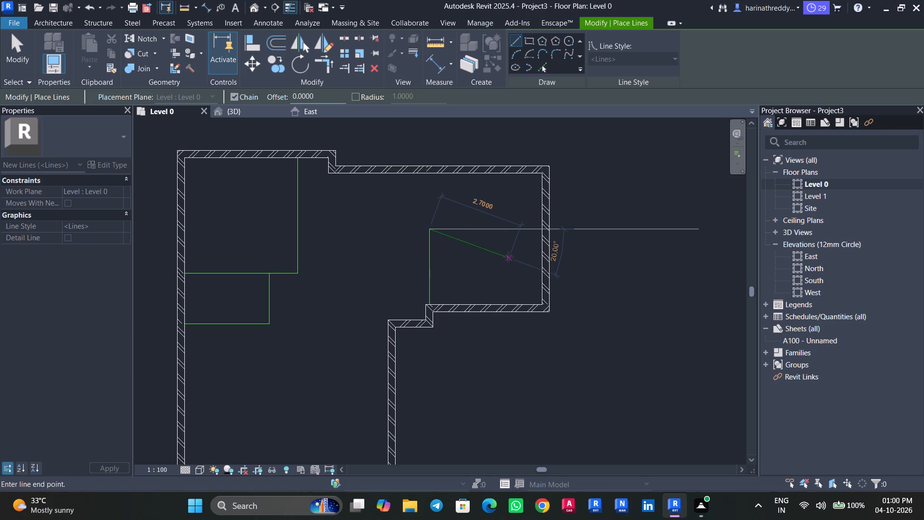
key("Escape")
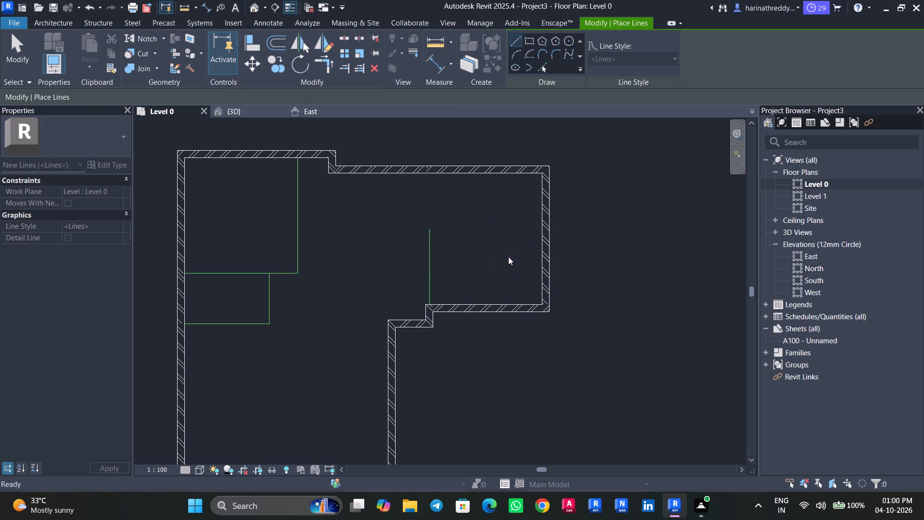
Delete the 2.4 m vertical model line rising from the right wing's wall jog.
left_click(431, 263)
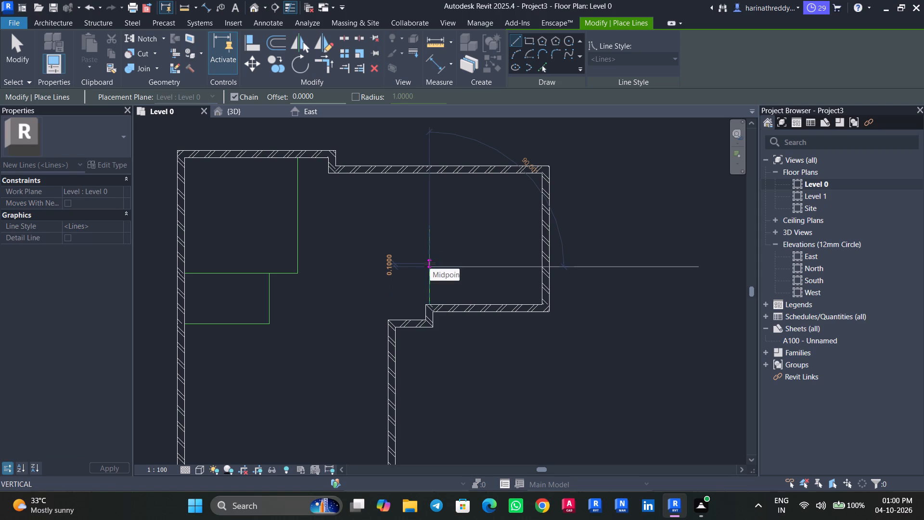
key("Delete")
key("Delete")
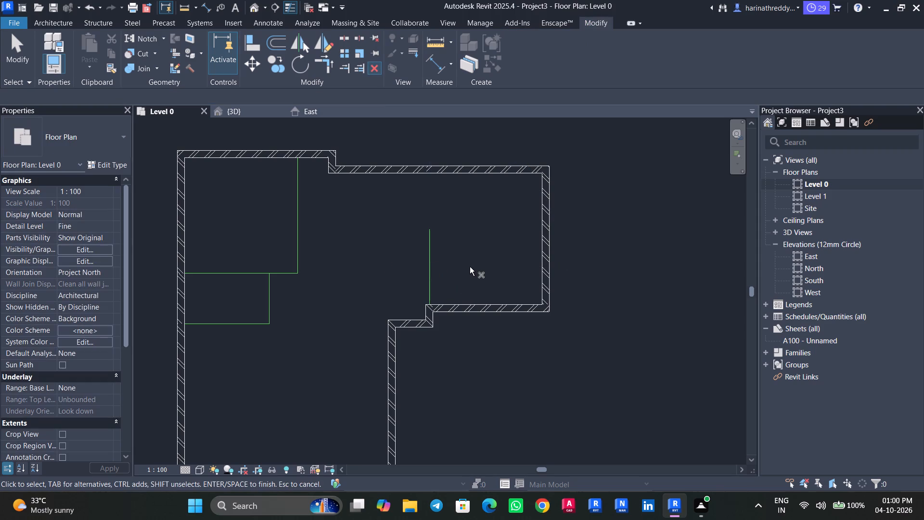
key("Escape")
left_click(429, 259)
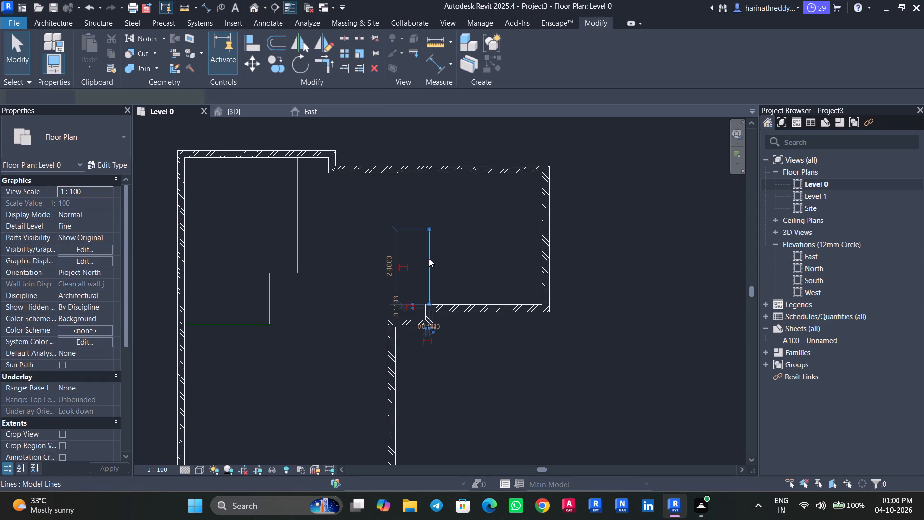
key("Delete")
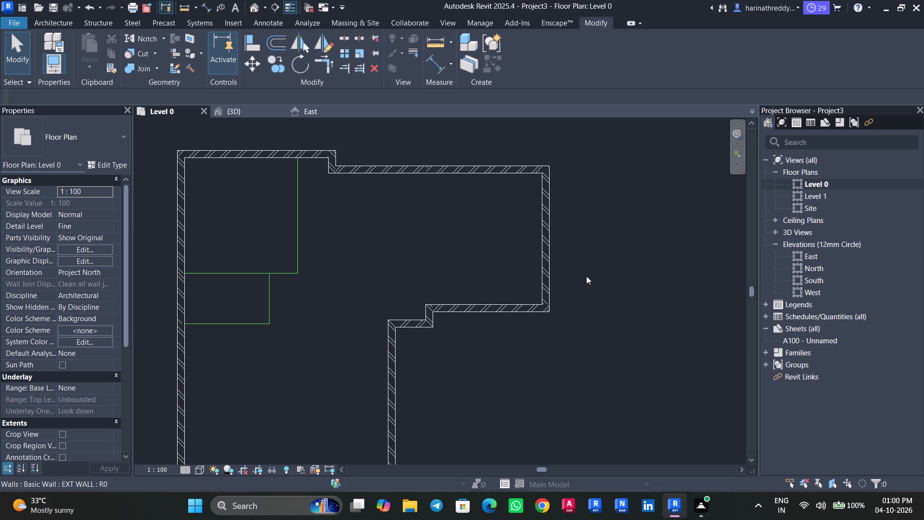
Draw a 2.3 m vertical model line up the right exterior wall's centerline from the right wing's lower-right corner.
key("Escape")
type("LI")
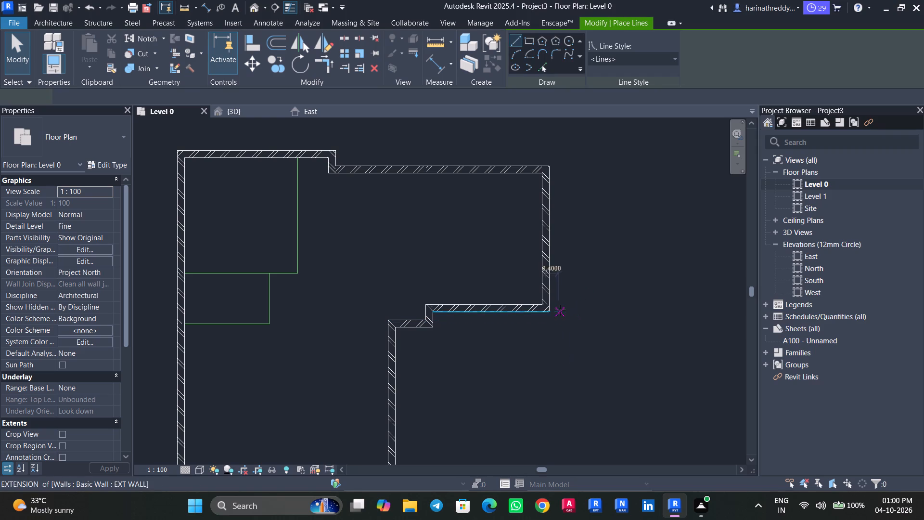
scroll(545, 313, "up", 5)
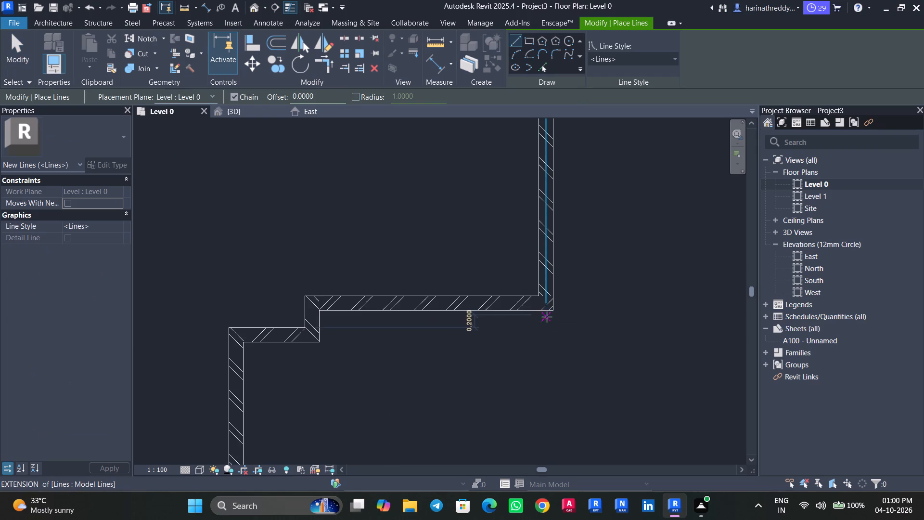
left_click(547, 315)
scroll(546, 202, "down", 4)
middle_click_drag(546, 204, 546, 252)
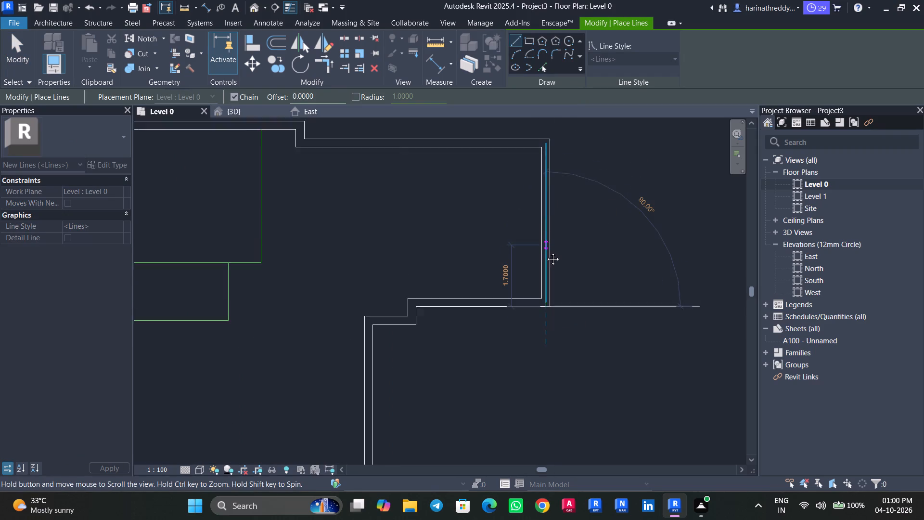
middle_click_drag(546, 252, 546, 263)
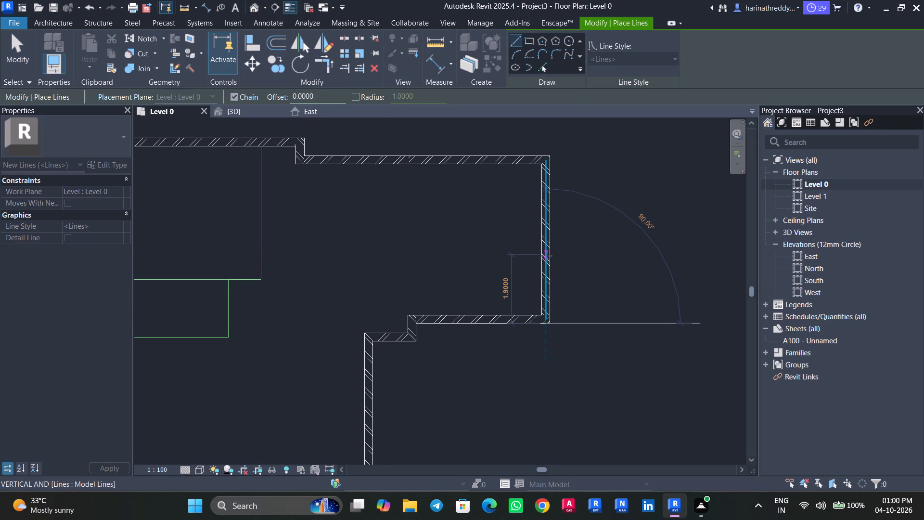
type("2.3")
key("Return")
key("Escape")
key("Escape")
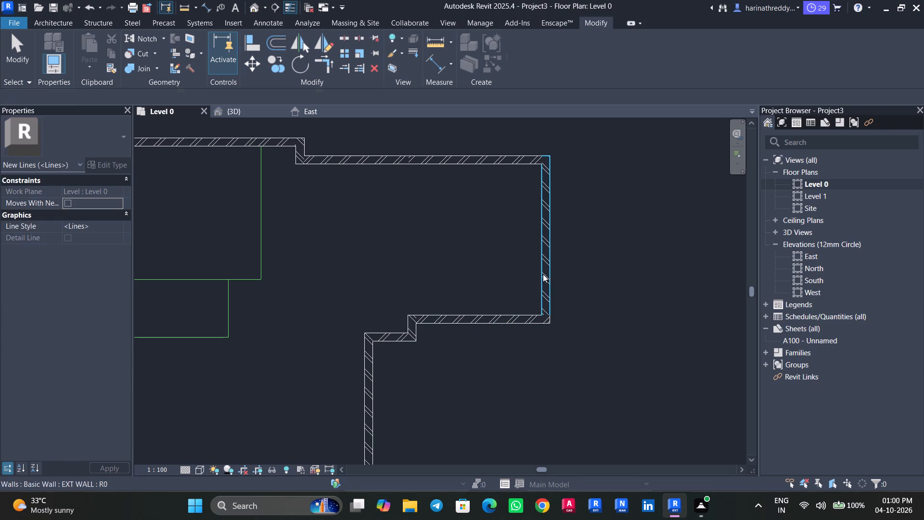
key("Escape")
Temporarily hide the right wing's right exterior wall in the Level 0 plan.
key("Tab")
key("Tab")
key("Tab")
key("Tab")
key("Tab")
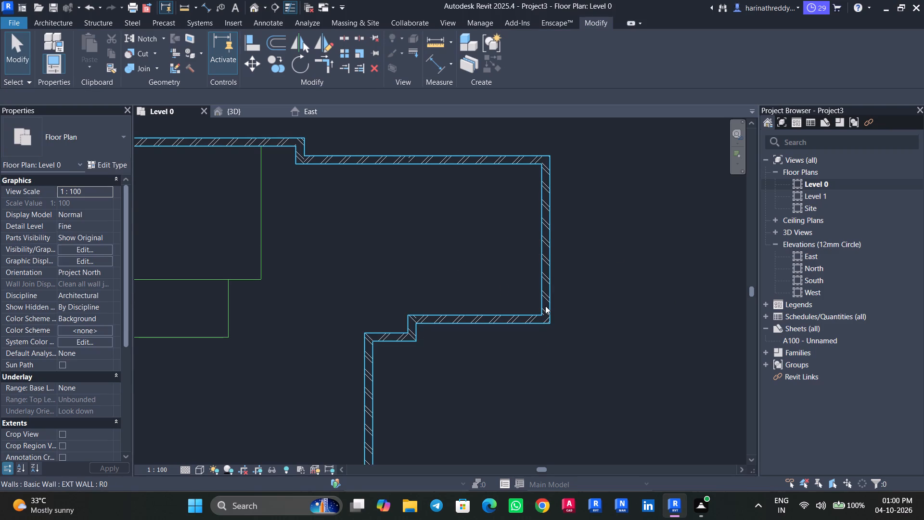
key("Tab")
left_click(545, 305)
type("HH")
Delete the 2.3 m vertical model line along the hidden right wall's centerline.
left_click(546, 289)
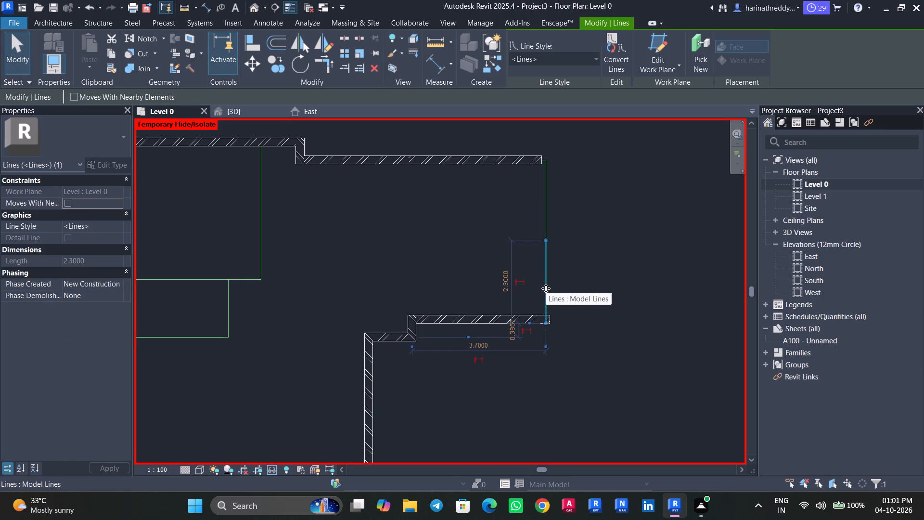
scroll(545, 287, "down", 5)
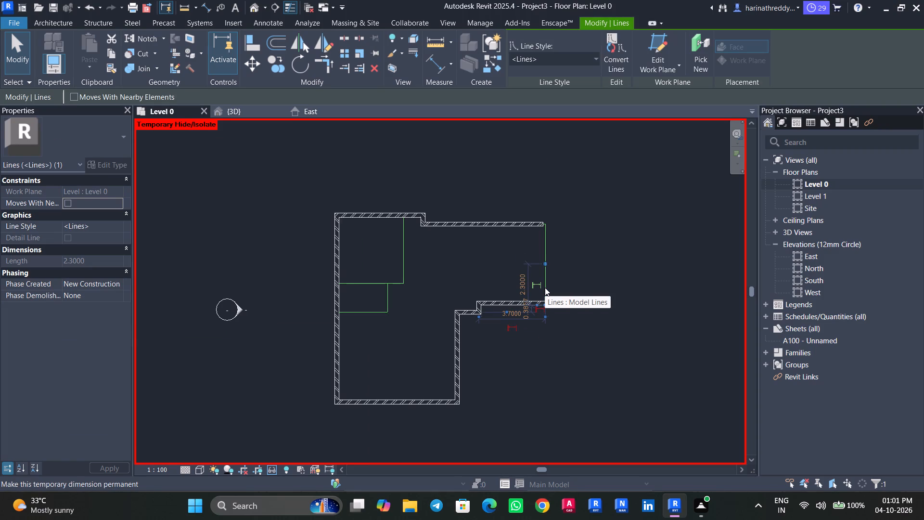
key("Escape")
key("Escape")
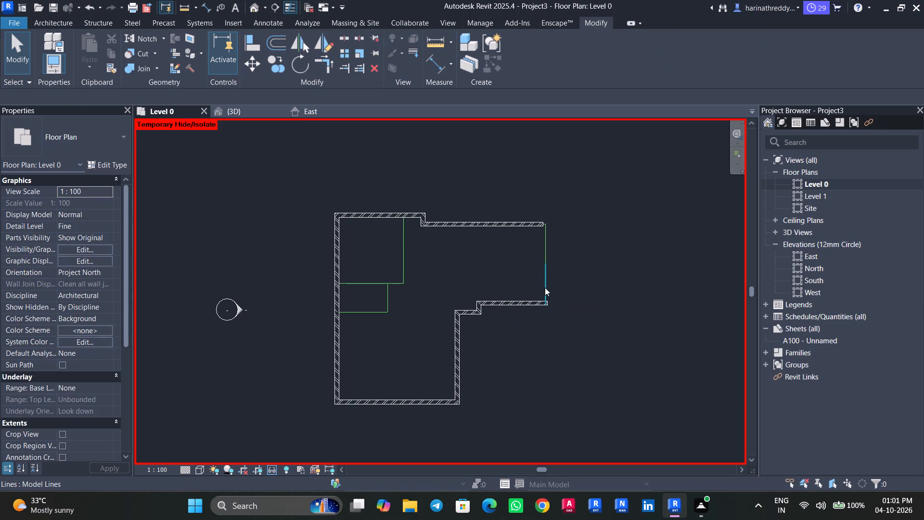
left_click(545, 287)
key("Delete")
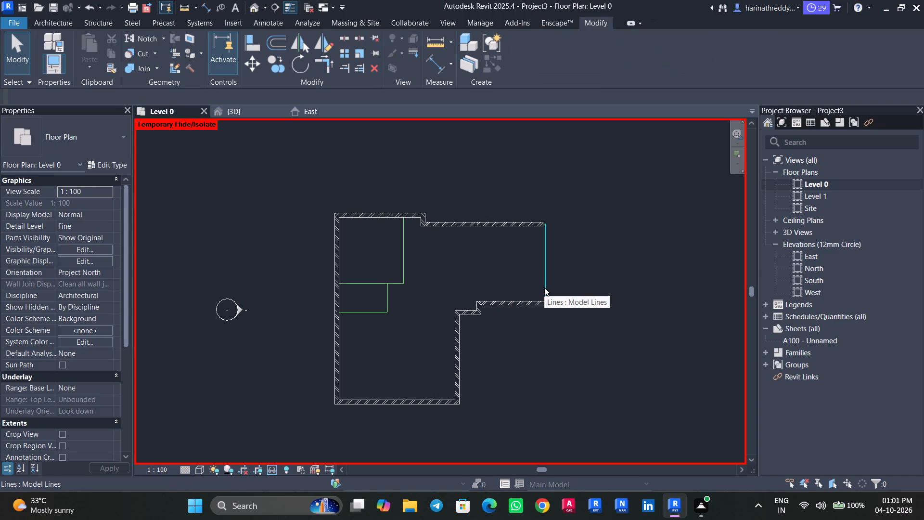
Reset the temporary hide/isolate in the Level 0 plan to restore the hidden exterior wall.
type("HR")
Start saving the project and choose the Downloads folder as its location.
key("ctrl+s")
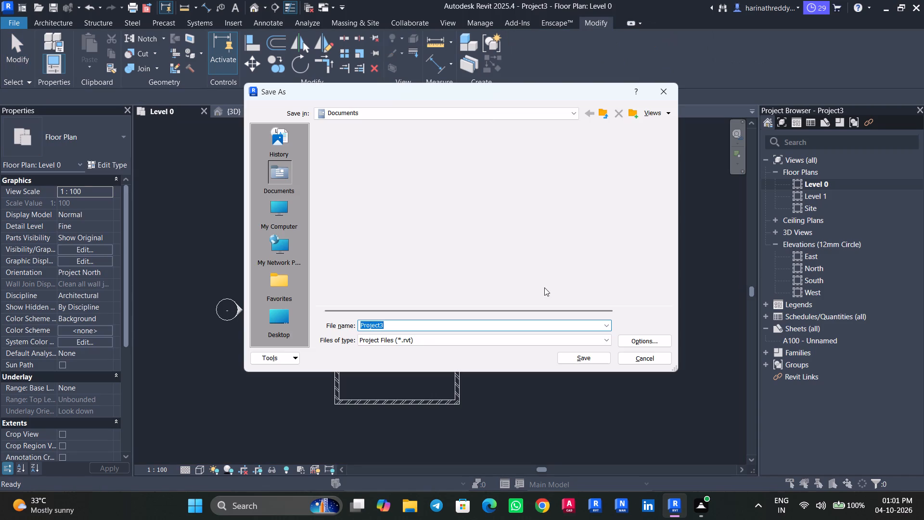
left_click(282, 328)
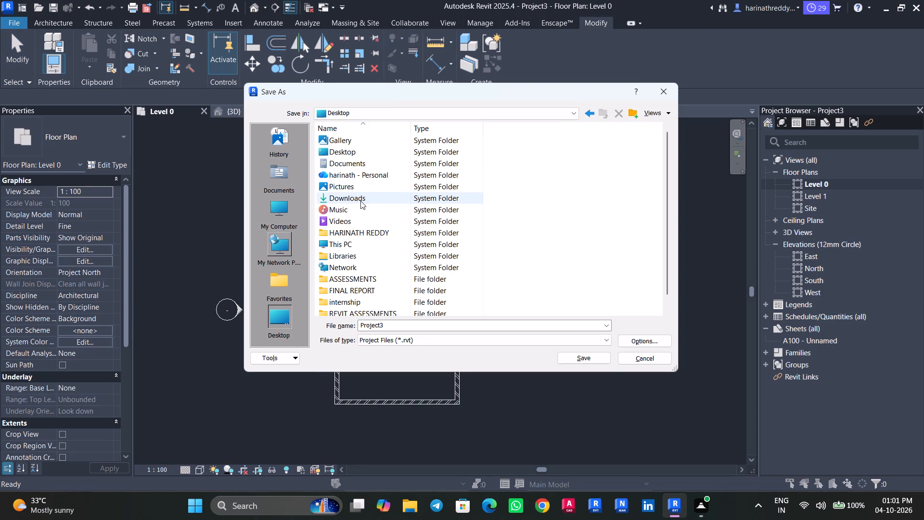
left_click(360, 201)
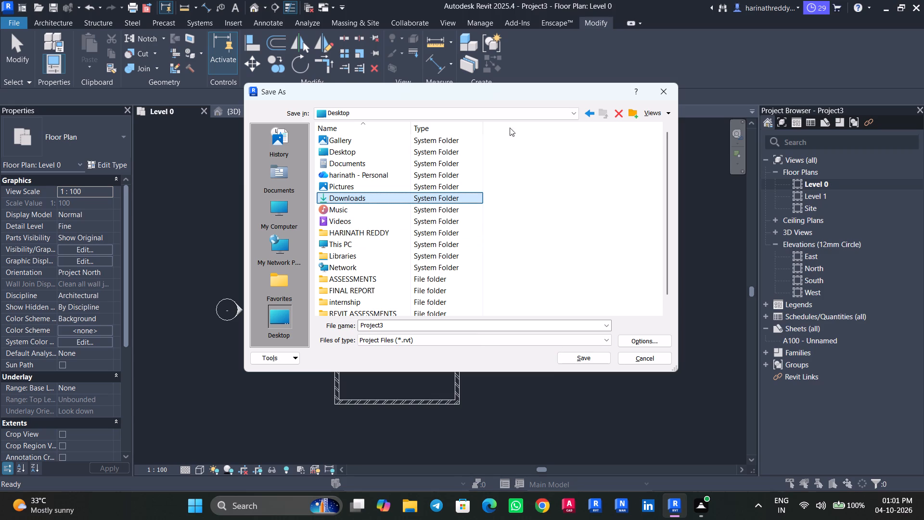
left_click(519, 117)
left_click(409, 187)
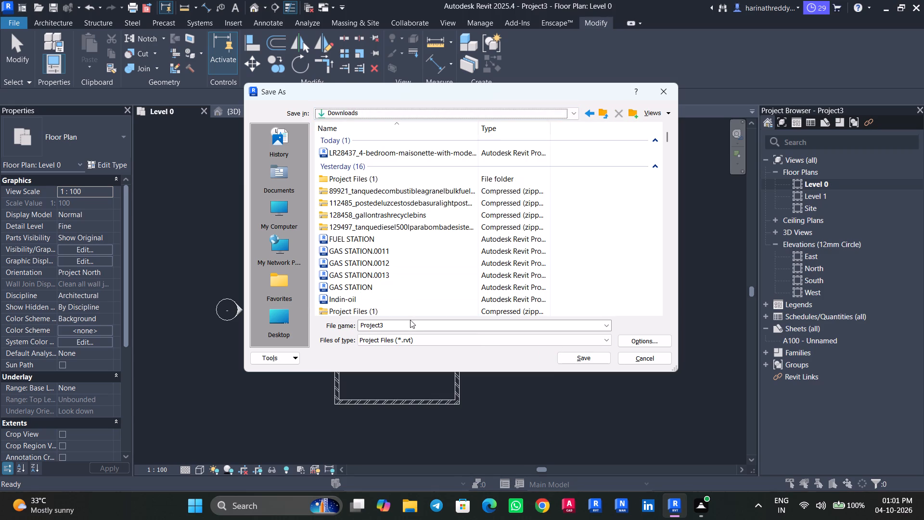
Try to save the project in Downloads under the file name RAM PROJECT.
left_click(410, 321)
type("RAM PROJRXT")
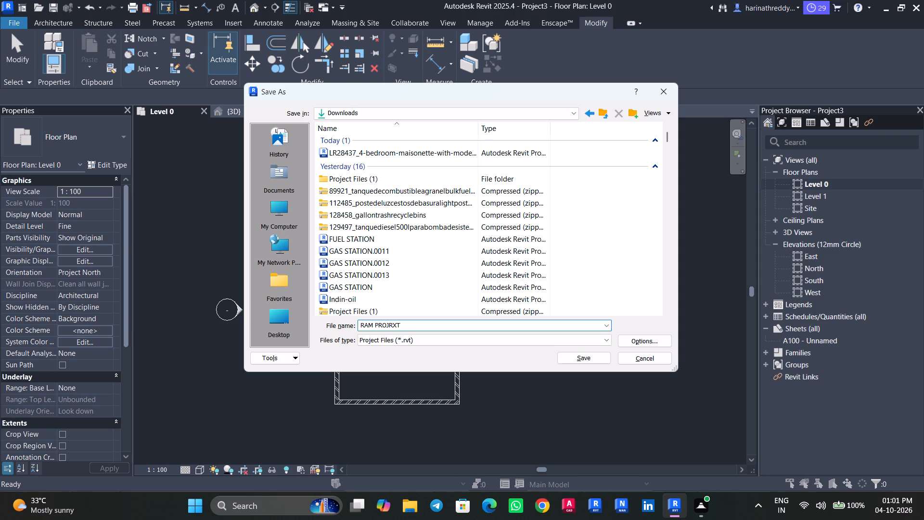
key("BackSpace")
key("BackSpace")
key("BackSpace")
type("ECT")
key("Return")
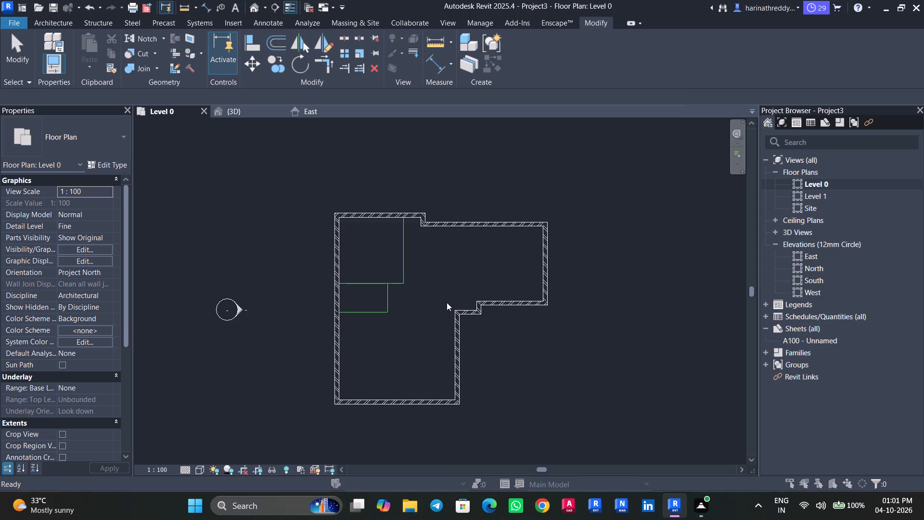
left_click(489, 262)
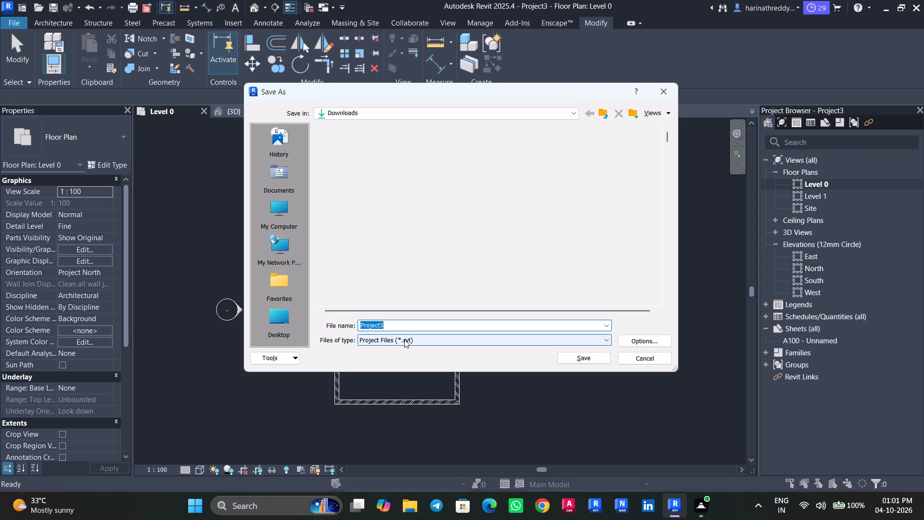
Save the project in Downloads under the file name RAM PROJECT-01.
key("r")
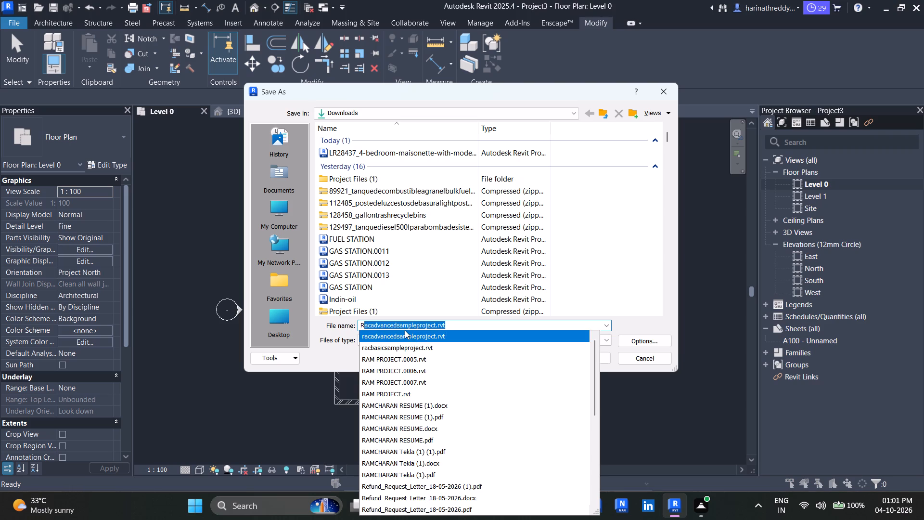
type("AM PROJECT")
key("minus")
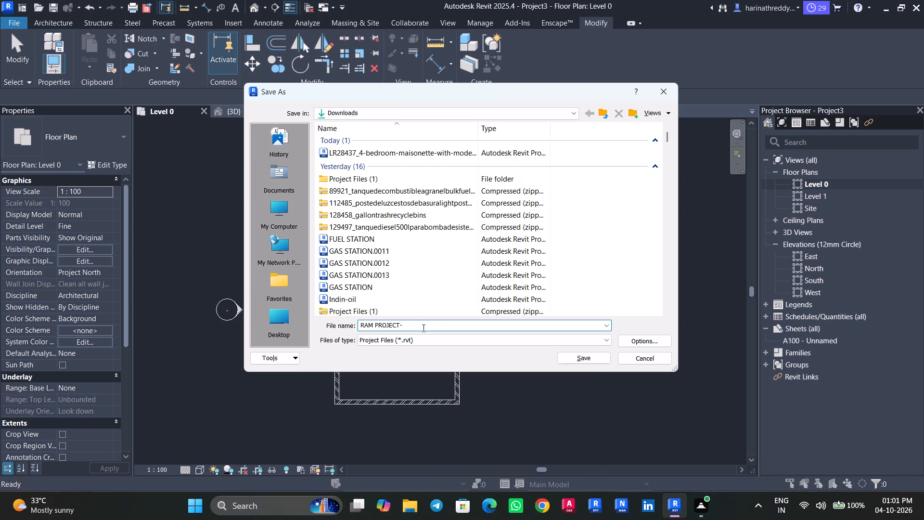
type("01")
key("Return")
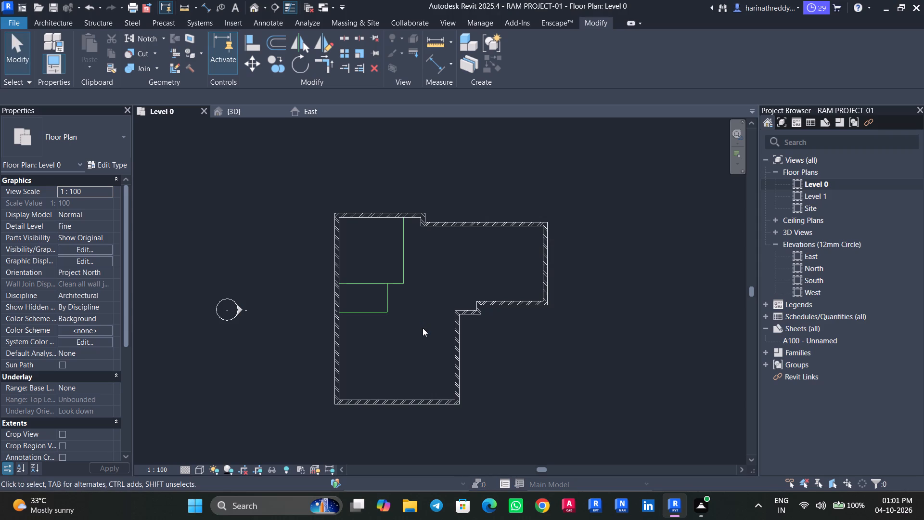
Save the RAM PROJECT-01 model again and close it.
key("ctrl+s")
key("ctrl+w")
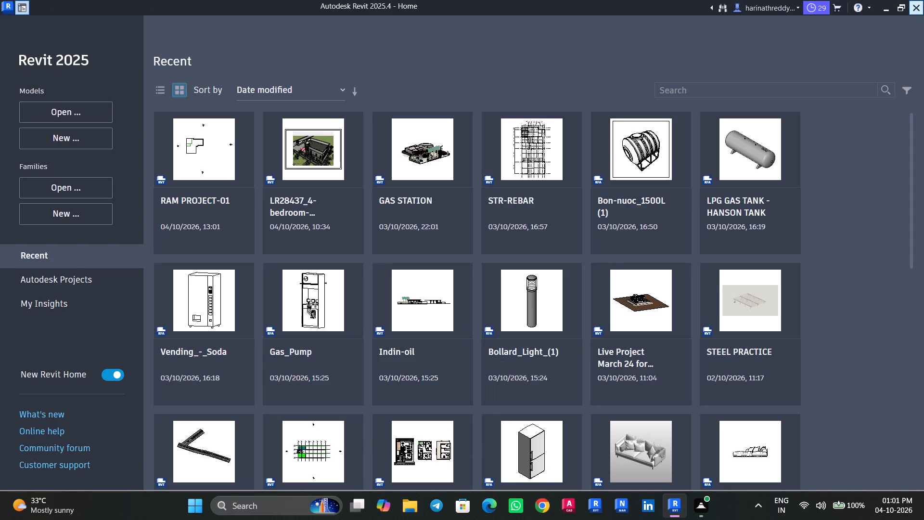
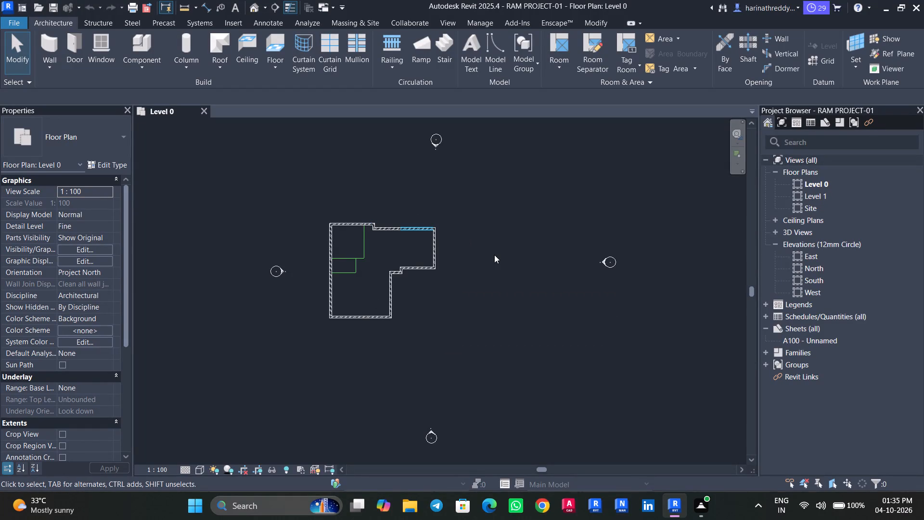
Inspect the lengths and spacing of the exterior walls around the east wing on the Level 0 plan.
left_click(403, 230)
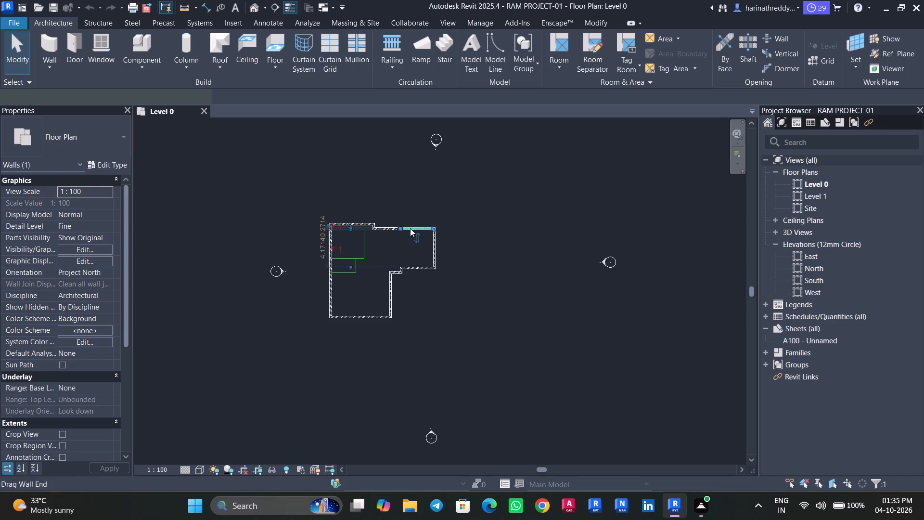
scroll(413, 228, "up", 6)
scroll(410, 246, "down", 1)
scroll(410, 246, "up", 3)
middle_click_drag(343, 259, 325, 255)
key("Escape")
key("Escape")
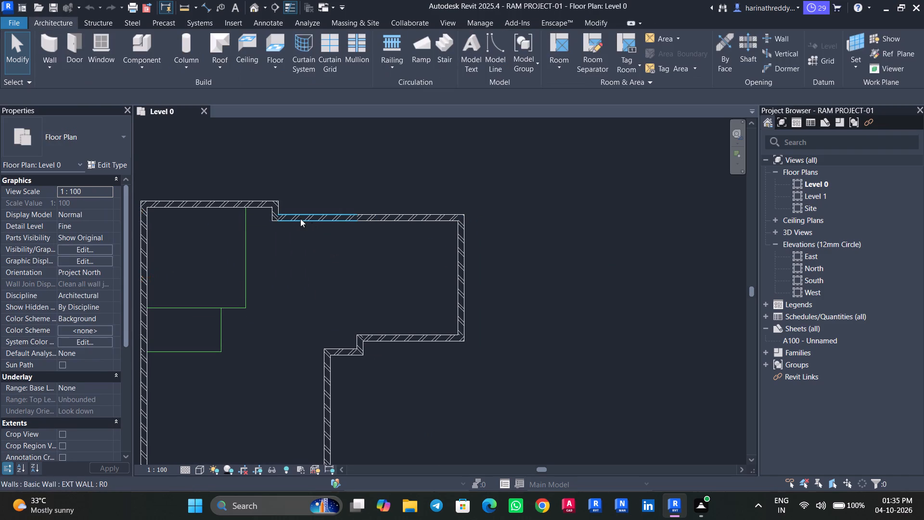
left_click(300, 219)
middle_click_drag(355, 262, 268, 239)
key("Escape")
left_click(308, 196)
scroll(329, 232, "down", 3)
scroll(329, 232, "up", 1)
key("Escape")
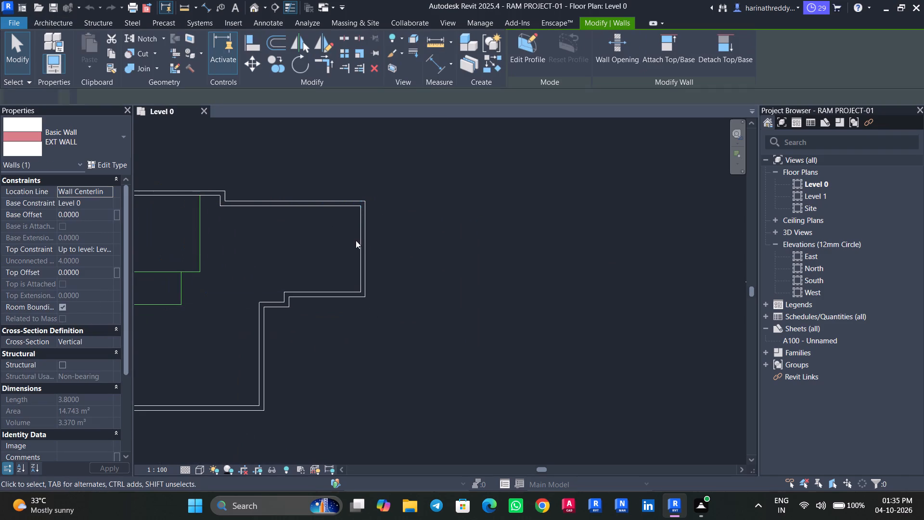
left_click(362, 247)
key("Escape")
left_click(336, 293)
scroll(331, 267, "up", 5)
middle_click_drag(331, 267, 324, 262)
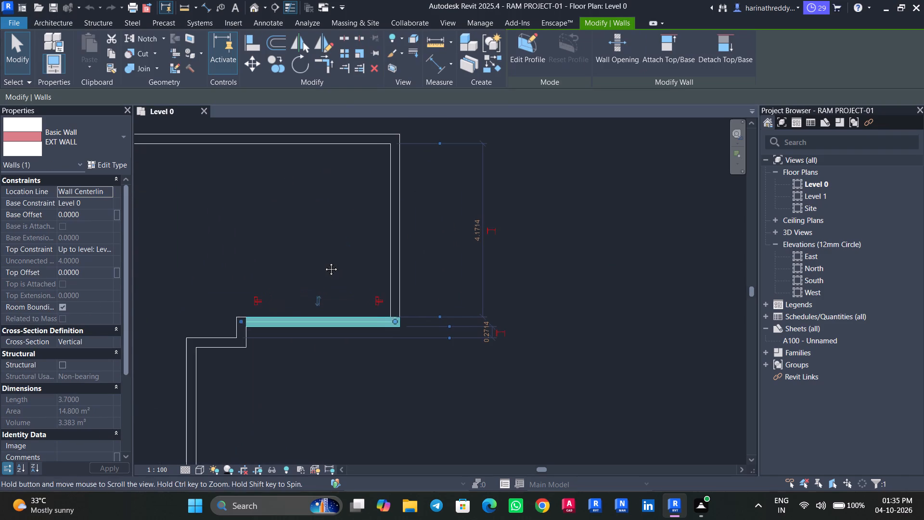
middle_click_drag(324, 262, 321, 260)
scroll(321, 257, "down", 3)
middle_click_drag(310, 249, 415, 243)
scroll(315, 242, "down", 3)
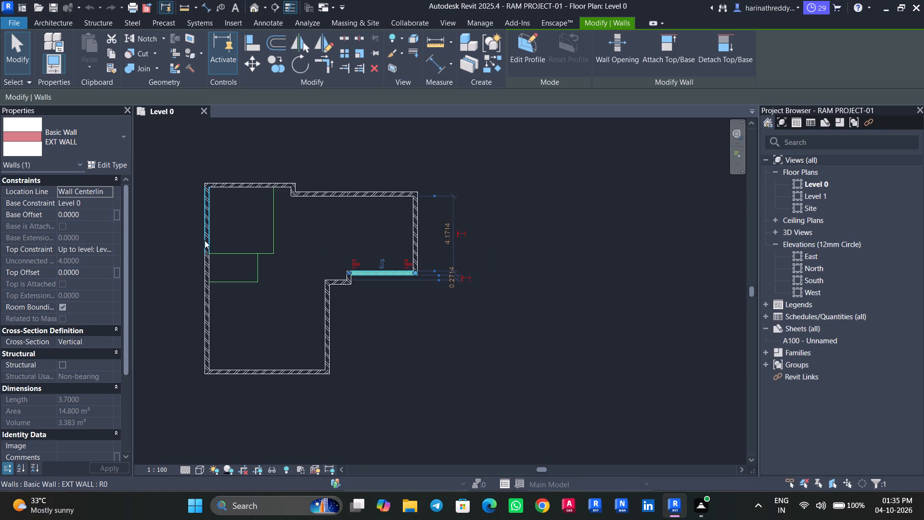
Inspect the dimensions of the model lines outlining the two rooms along the west exterior wall.
scroll(220, 248, "up", 4)
key("Escape")
left_click(243, 260)
key("Escape")
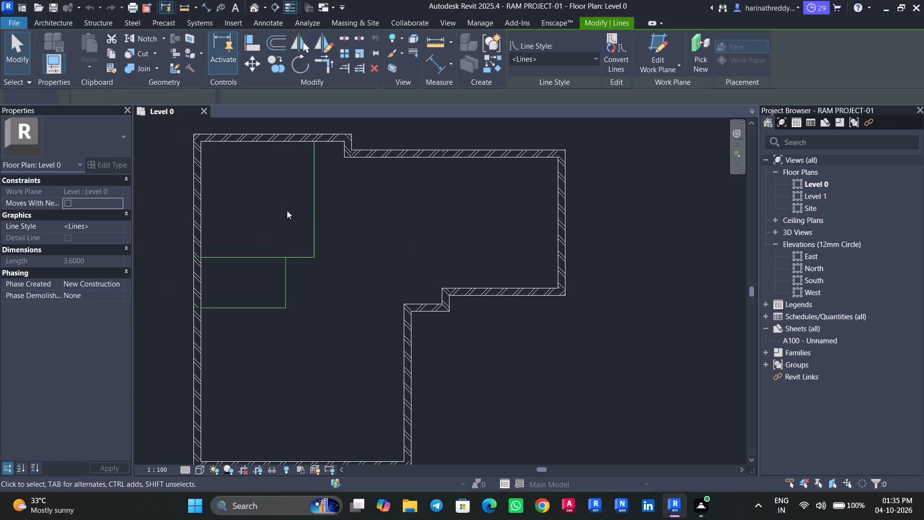
left_click(311, 207)
key("Escape")
key("Escape")
left_click(283, 286)
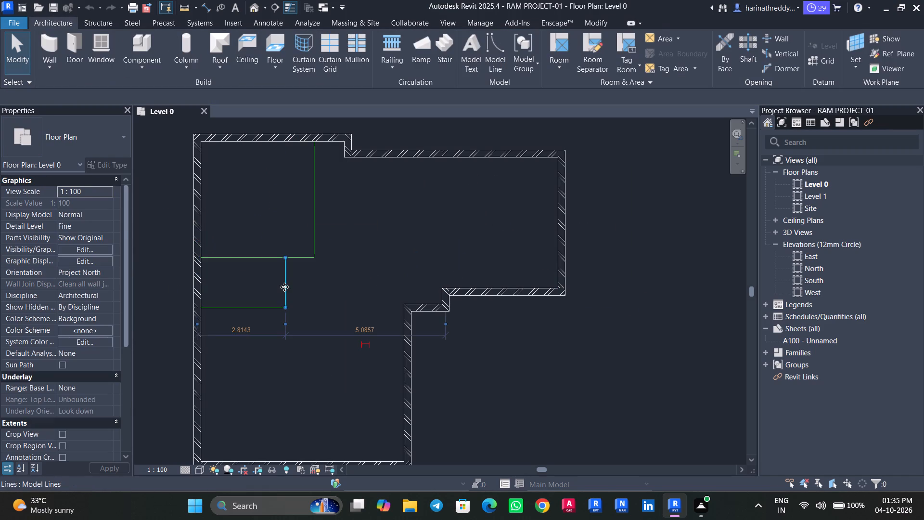
key("Escape")
left_click(271, 306)
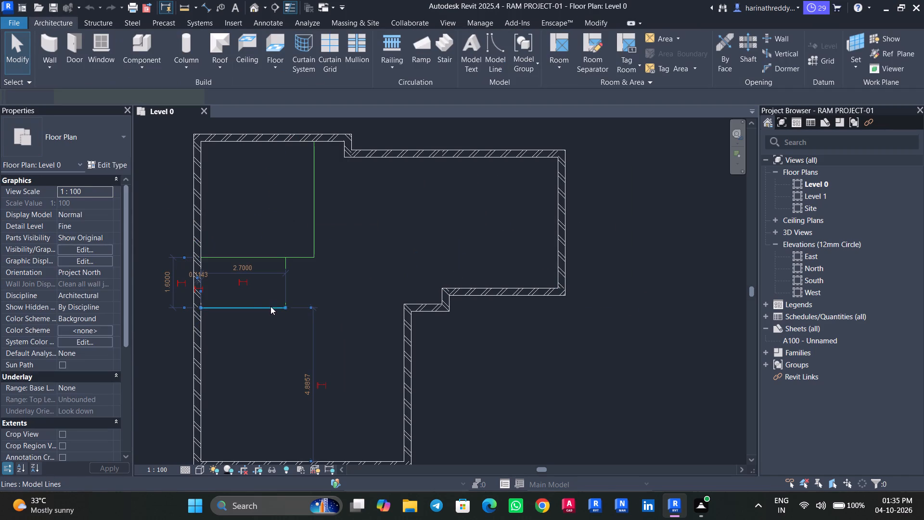
key("Escape")
left_click(263, 256)
key("Escape")
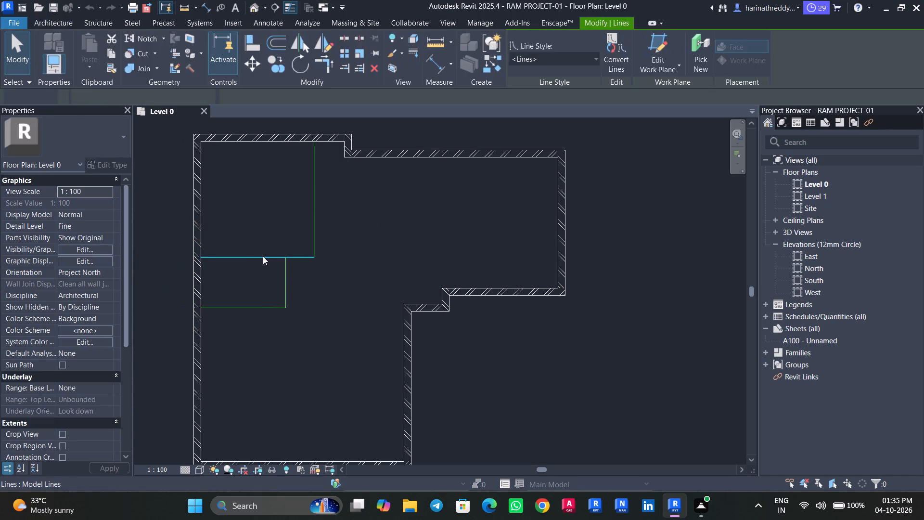
key("Escape")
left_click(203, 234)
key("Escape")
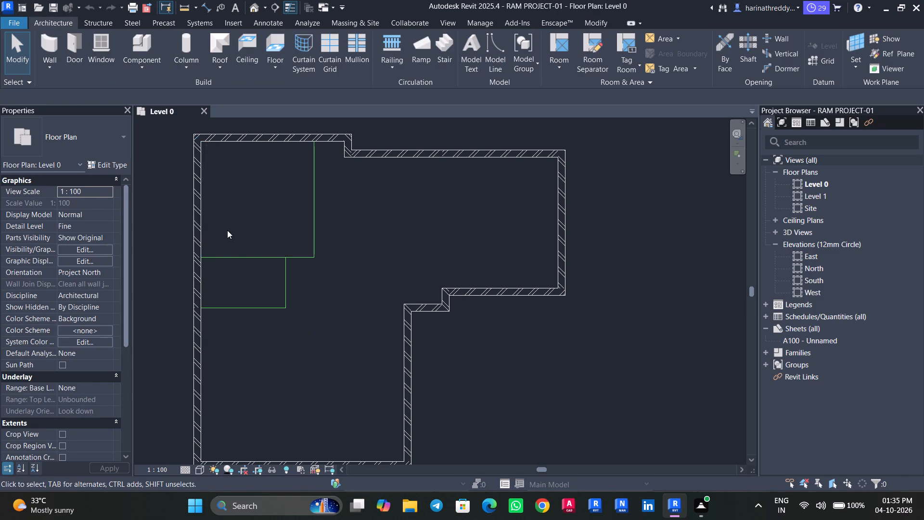
Inspect each segment of the stepped north exterior wall, including the short jog, for its length.
middle_click_drag(230, 238, 233, 289)
left_click(253, 190)
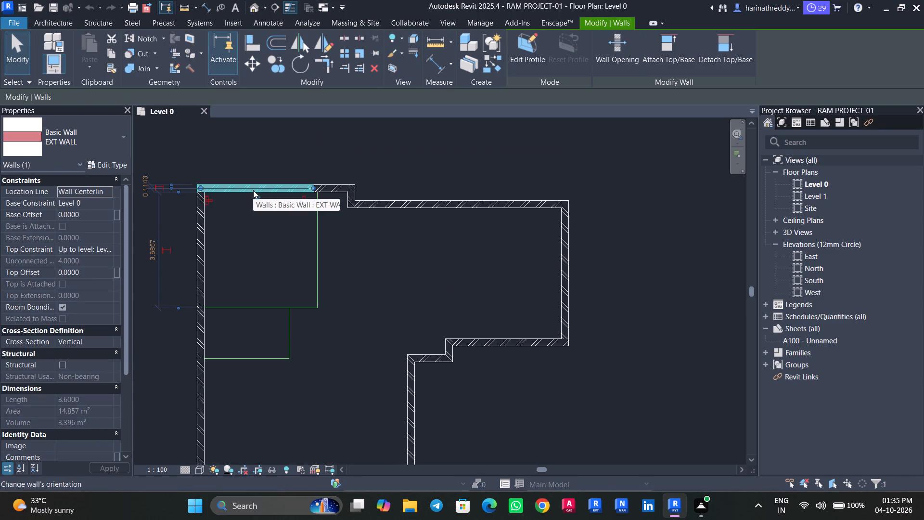
key("Escape")
key("Escape")
left_click(333, 189)
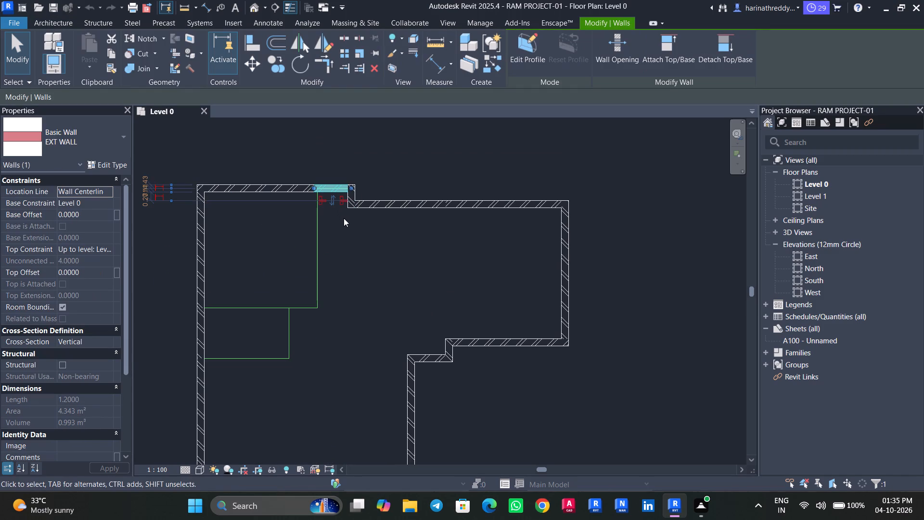
middle_click_drag(344, 218, 299, 246)
key("Escape")
scroll(308, 224, "up", 5)
left_click(308, 224)
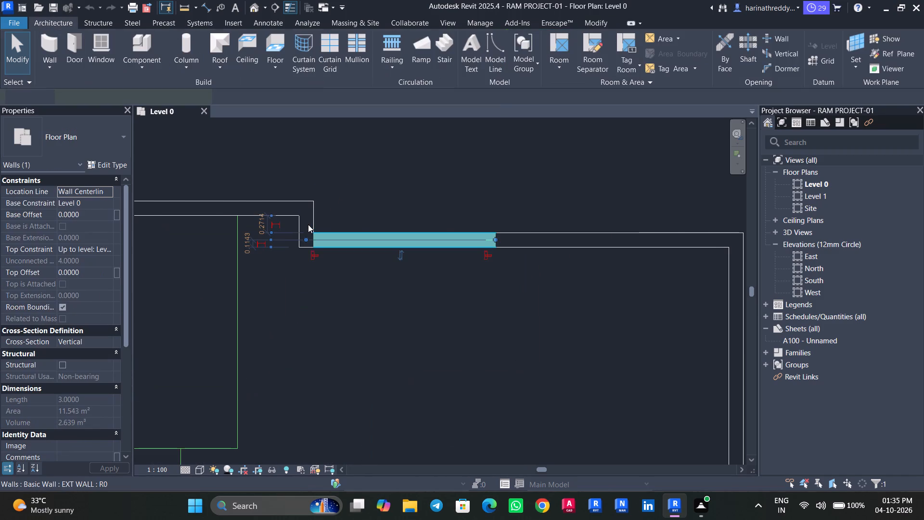
key("Escape")
left_click(308, 222)
key("Escape")
key("Escape")
middle_click_drag(344, 270, 257, 278)
left_click(301, 244)
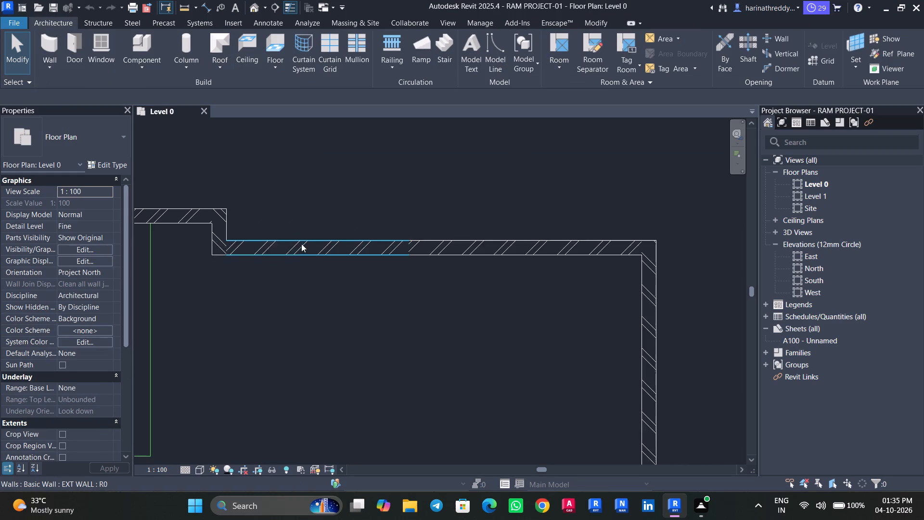
key("Escape")
left_click(419, 253)
middle_click_drag(447, 275, 292, 266)
key("Escape")
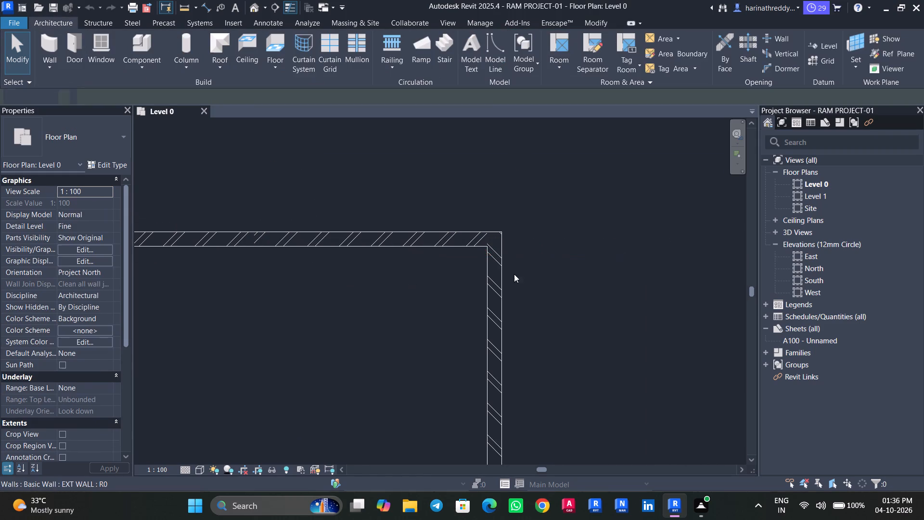
Inspect the east wing's east and south walls and the short walls at the inner corner for their dimensions.
left_click(492, 273)
scroll(397, 284, "down", 8)
middle_click_drag(378, 312, 412, 241)
scroll(435, 287, "up", 6)
key("Escape")
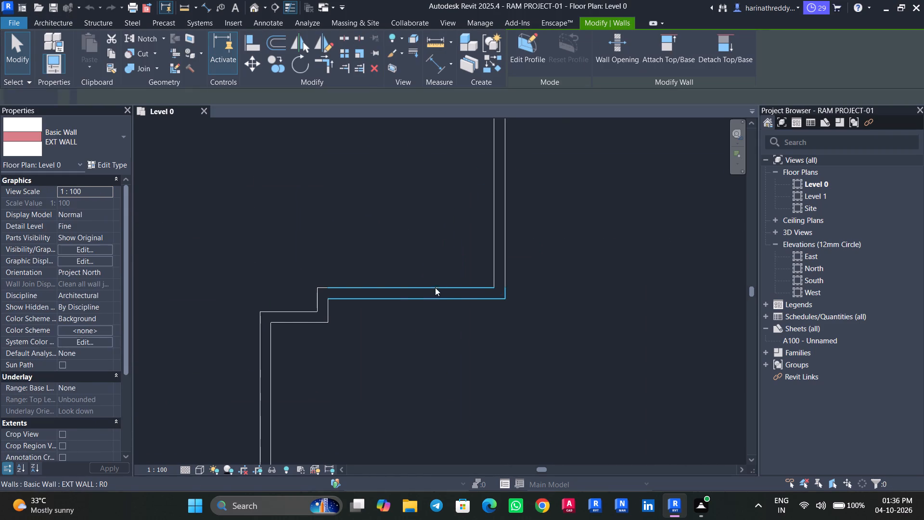
left_click(436, 293)
middle_click_drag(380, 260, 449, 218)
key("Escape")
left_click(395, 264)
key("Escape")
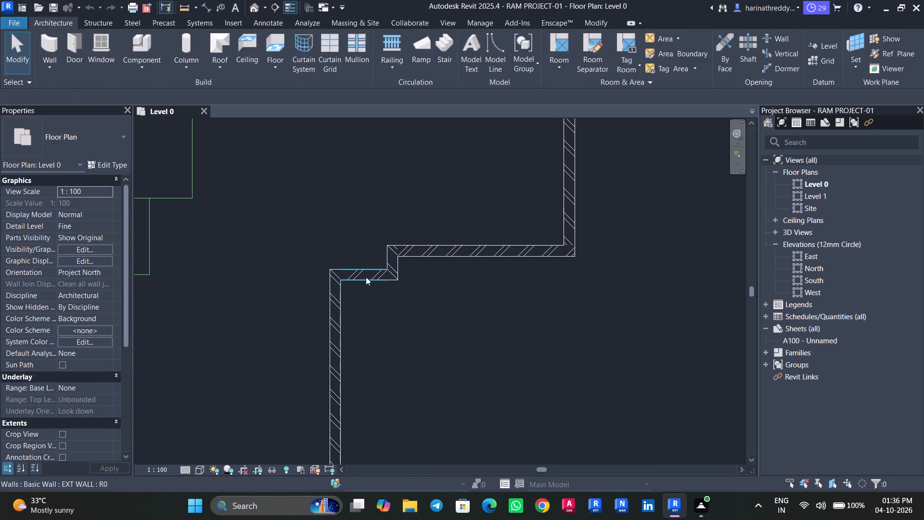
left_click(366, 277)
left_click(339, 300)
key("Escape")
scroll(370, 299, "down", 4)
middle_click_drag(339, 218, 376, 247)
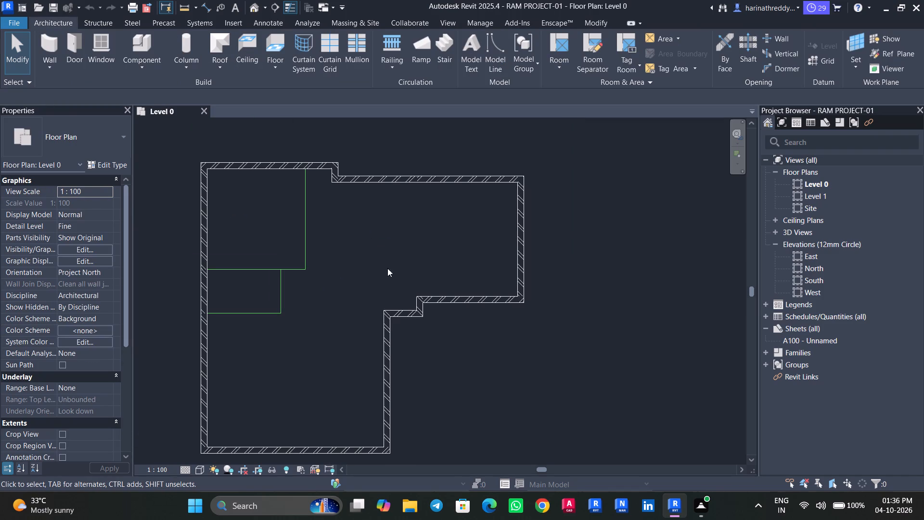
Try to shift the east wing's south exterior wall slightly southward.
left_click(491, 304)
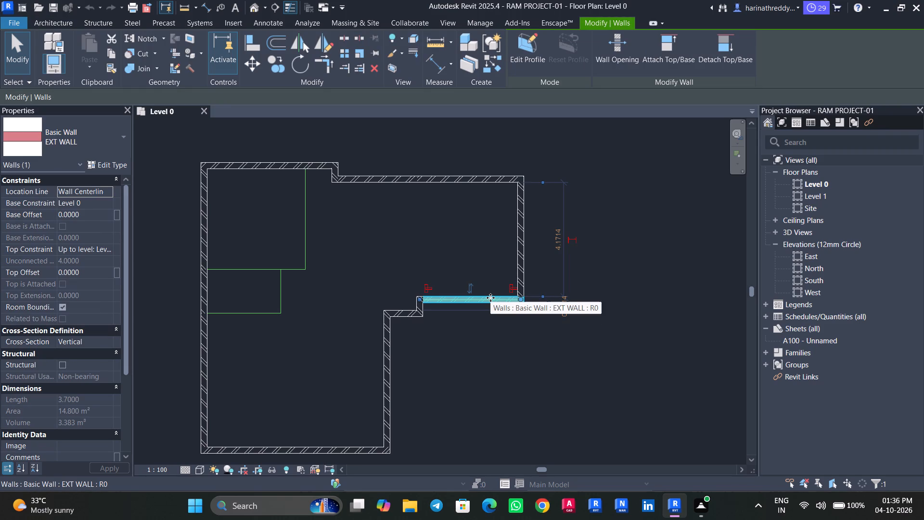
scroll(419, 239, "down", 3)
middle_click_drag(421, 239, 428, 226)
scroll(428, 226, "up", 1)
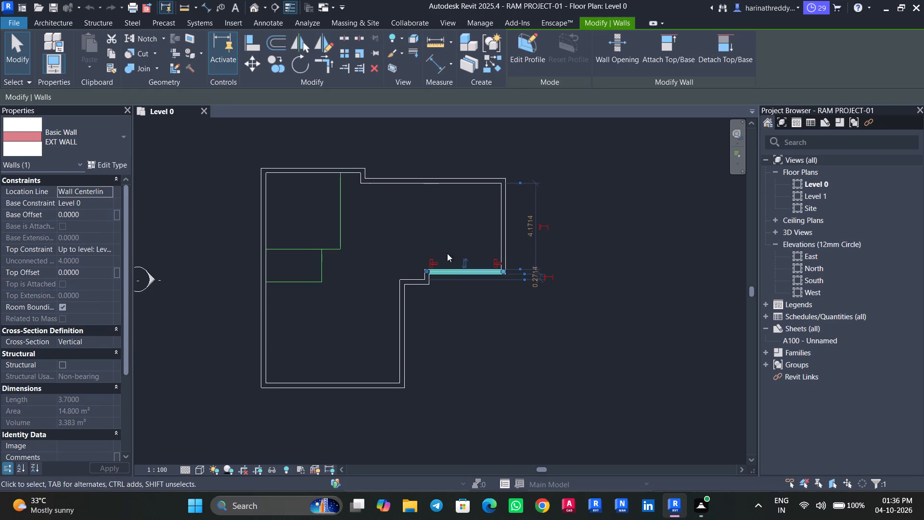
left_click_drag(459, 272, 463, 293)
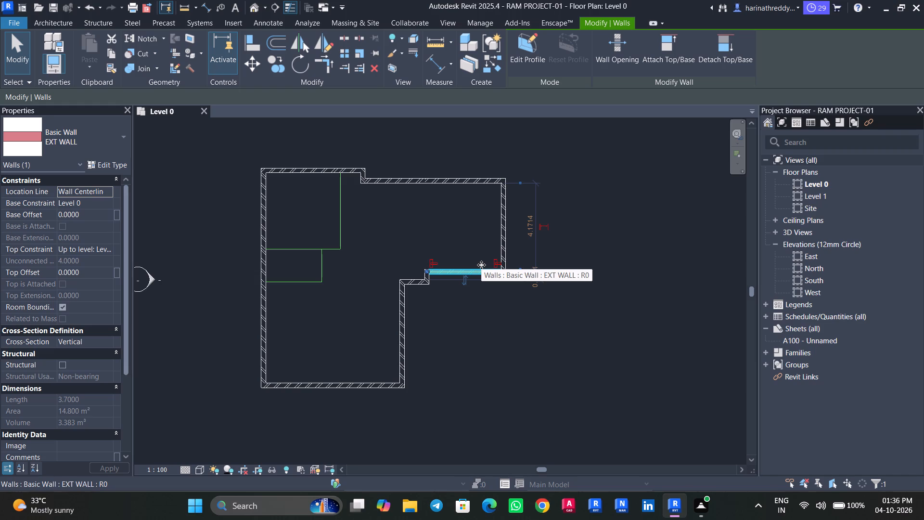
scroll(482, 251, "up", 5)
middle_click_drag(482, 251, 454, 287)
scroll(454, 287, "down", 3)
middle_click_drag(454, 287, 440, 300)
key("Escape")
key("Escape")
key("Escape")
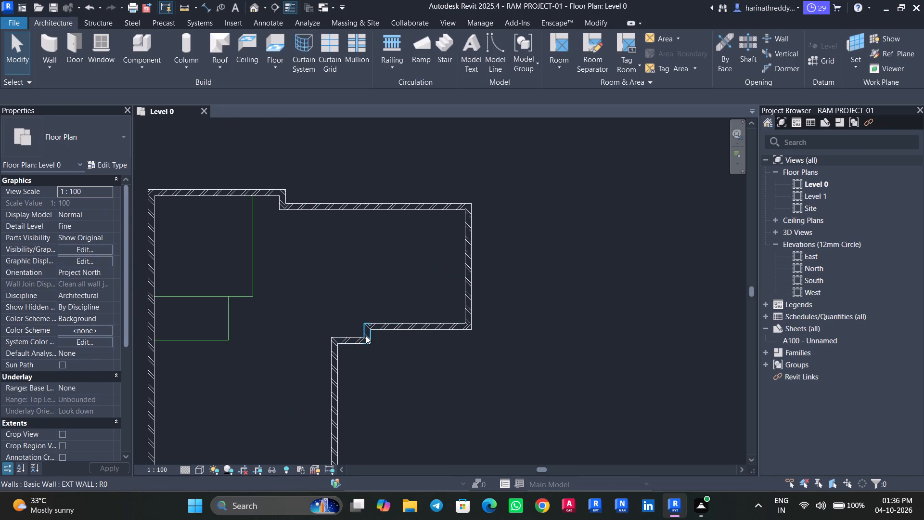
Examine the short jog wall at the inner corner and the adjoining south wall of the east wing.
left_click(366, 336)
middle_click_drag(396, 344, 425, 304)
scroll(396, 344, "up", 1)
key("Escape")
key("Escape")
left_click(393, 290)
key("Escape")
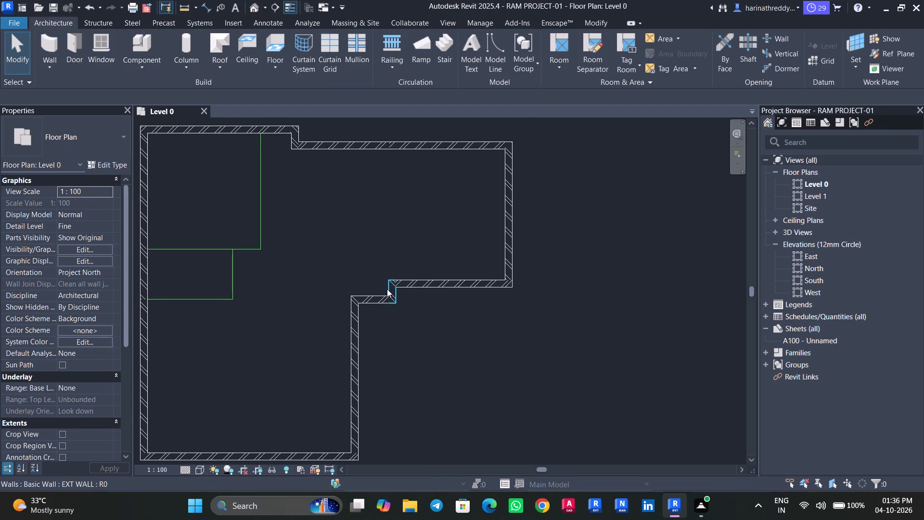
left_click(389, 289)
key("Escape")
left_click(392, 293)
key("Escape")
left_click(392, 290)
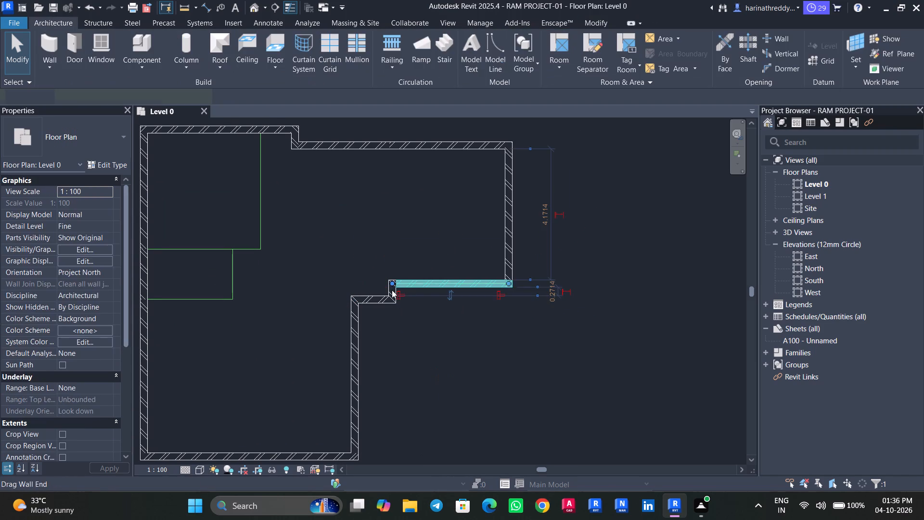
key("Escape")
left_click(472, 274)
left_click(472, 285)
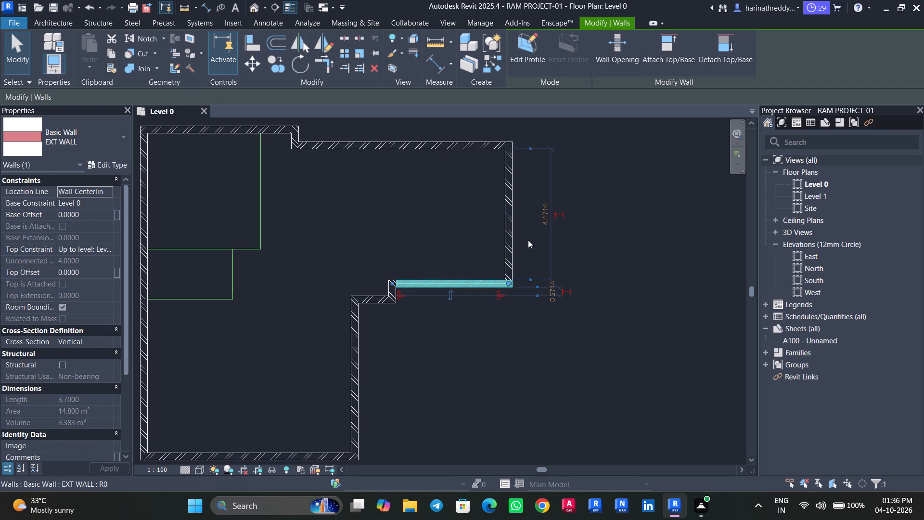
key("Escape")
key("Escape")
key("Escape")
Examine the east wing's east wall and the south wall's distances to its neighbouring walls.
left_click(514, 248)
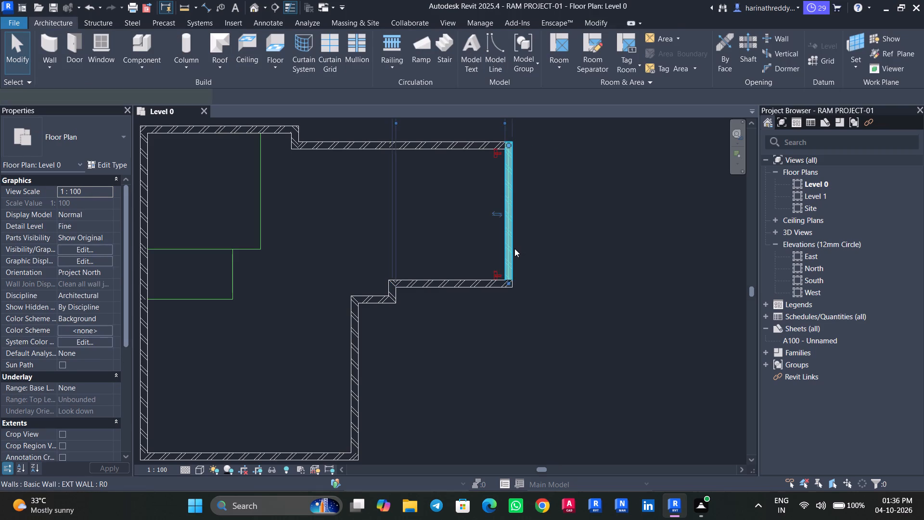
key("Escape")
left_click(462, 280)
scroll(462, 280, "down", 4)
middle_click_drag(462, 281, 462, 281)
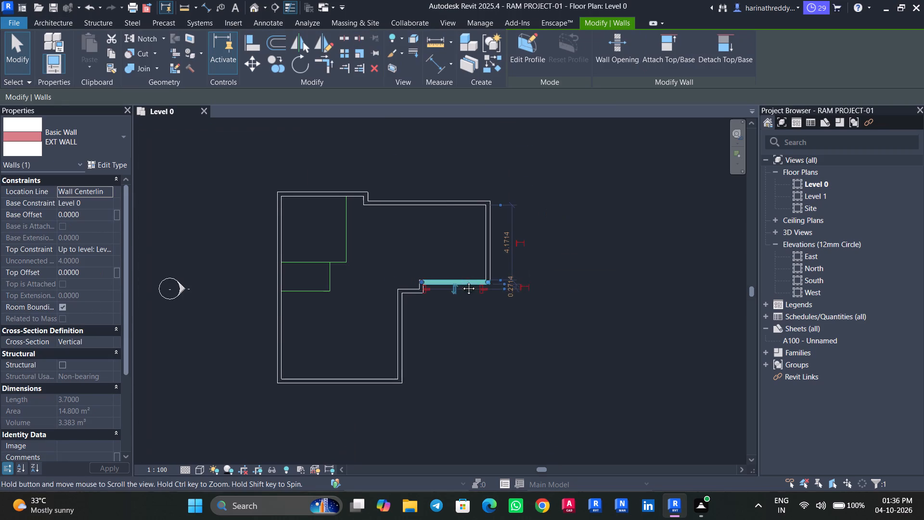
middle_click_drag(462, 281, 439, 303)
scroll(398, 286, "up", 1)
scroll(397, 286, "down", 1)
scroll(397, 286, "up", 2)
middle_click_drag(397, 286, 347, 266)
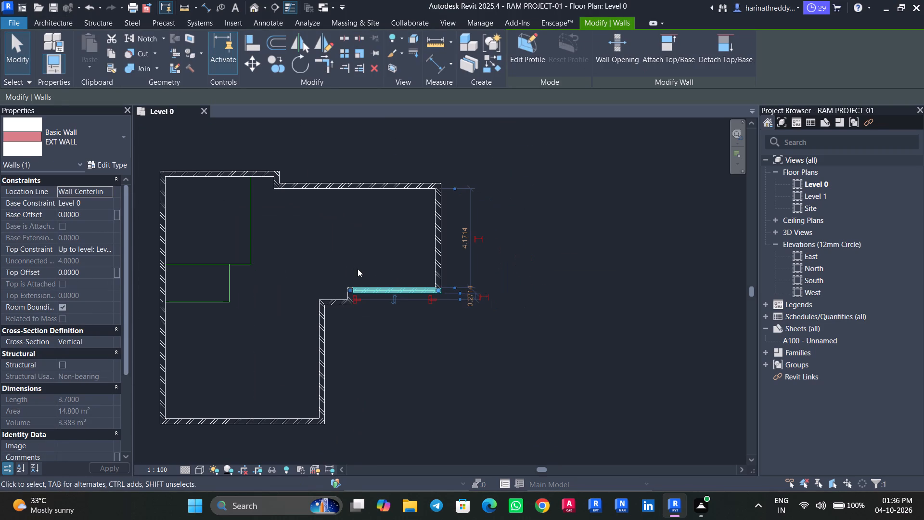
key("Escape")
key("Escape")
left_click(384, 287)
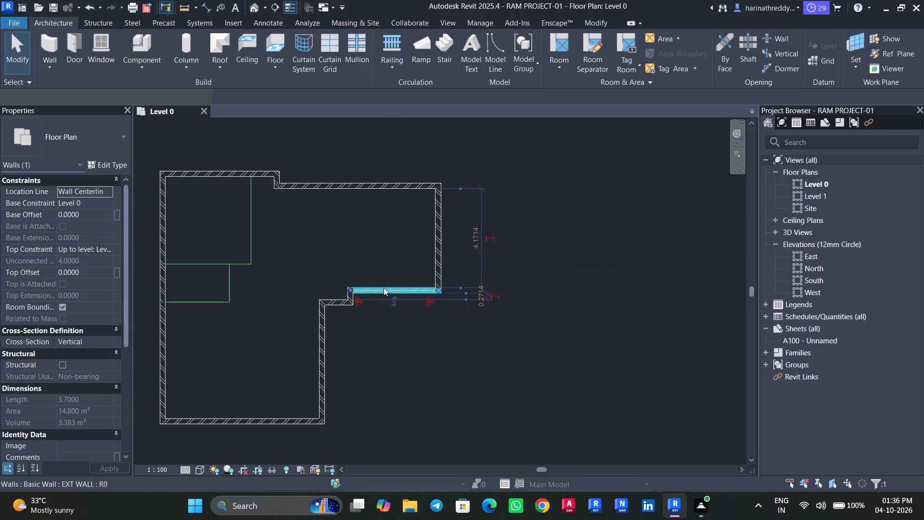
scroll(383, 292, "up", 5)
key("Escape")
key("Escape")
left_click(370, 290)
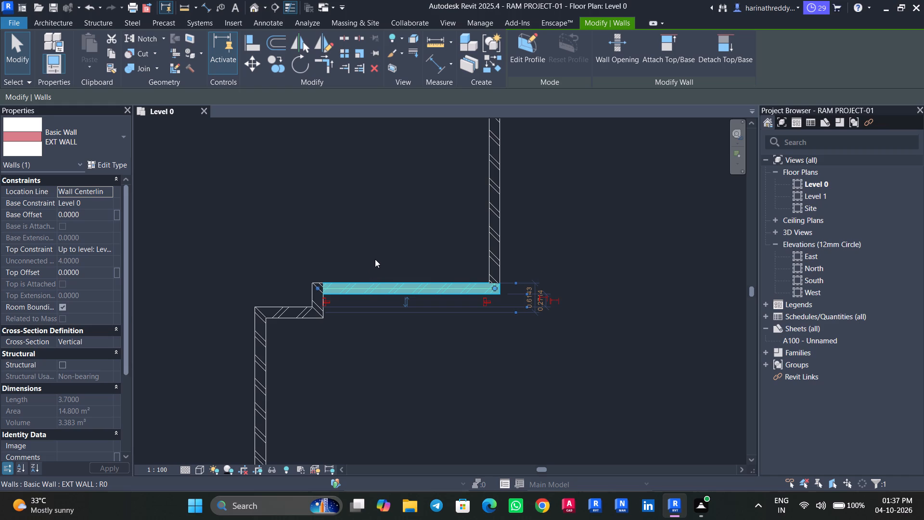
middle_click_drag(373, 282, 367, 334)
key("Escape")
key("Escape")
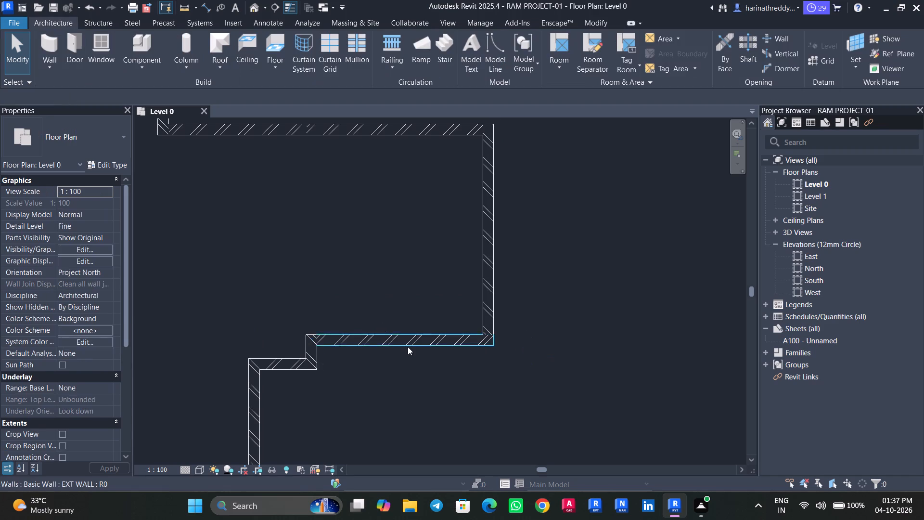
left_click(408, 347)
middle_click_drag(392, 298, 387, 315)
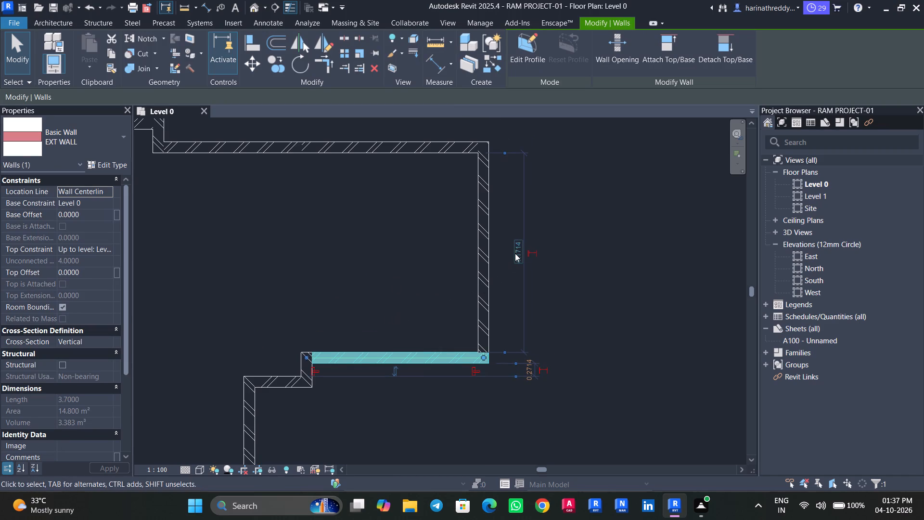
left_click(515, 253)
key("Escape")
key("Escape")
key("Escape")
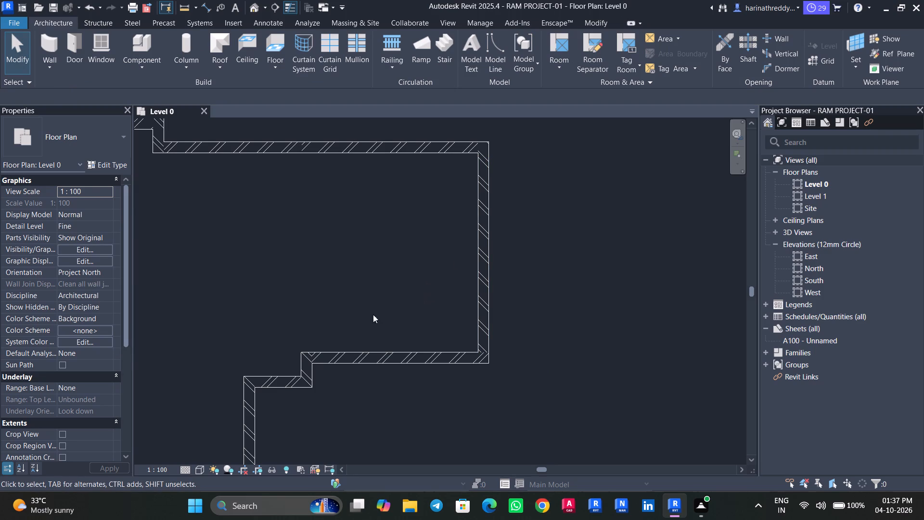
Recheck the inner-corner jog wall and the east wing's south wall for their dimensions.
left_click(308, 372)
key("Escape")
key("Escape")
left_click(349, 355)
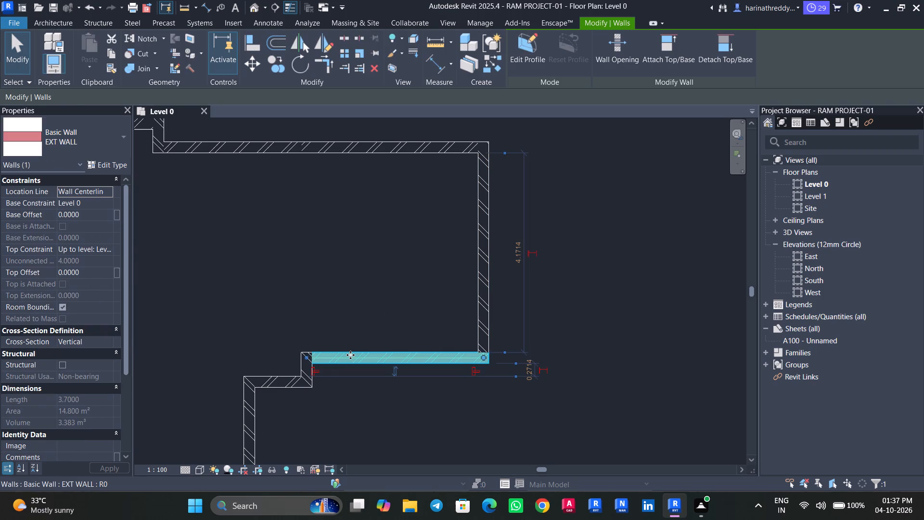
key("Escape")
key("Escape")
key("Escape")
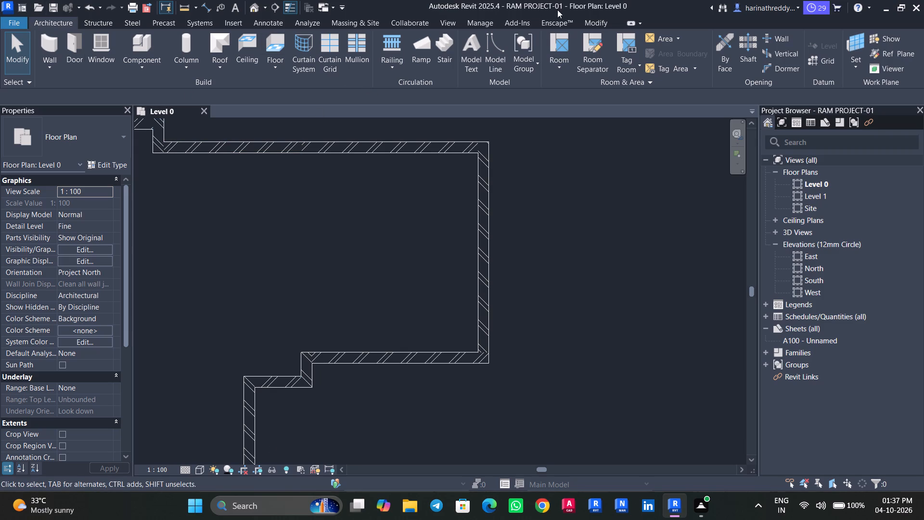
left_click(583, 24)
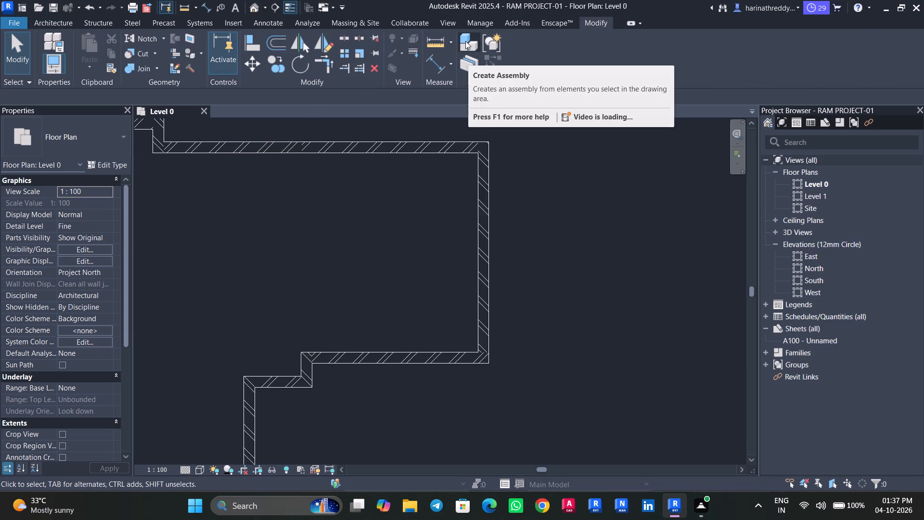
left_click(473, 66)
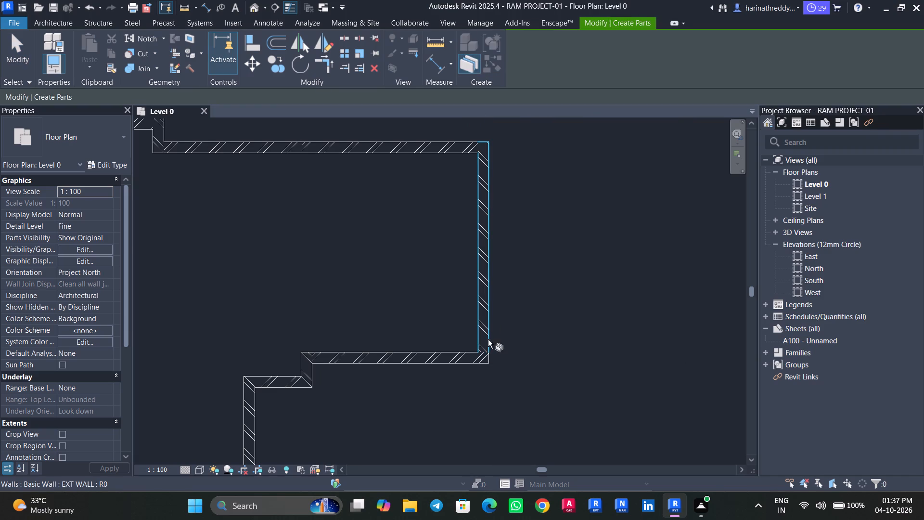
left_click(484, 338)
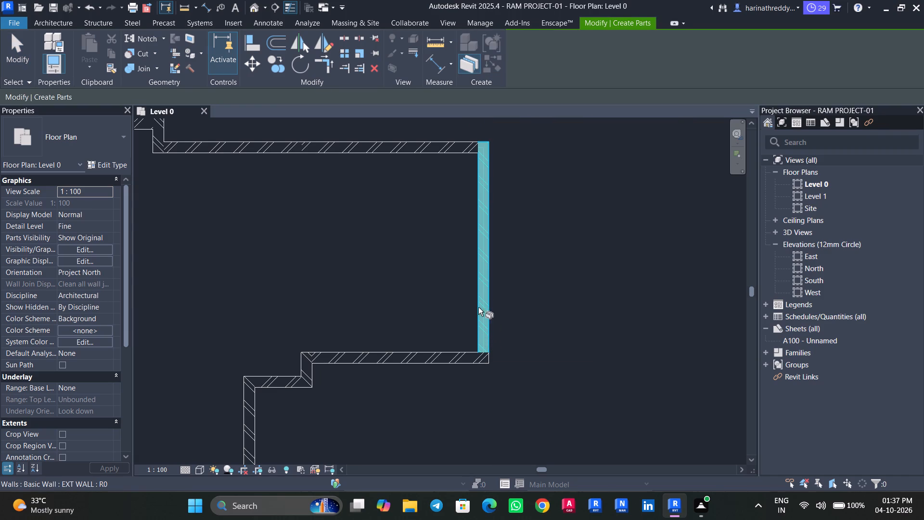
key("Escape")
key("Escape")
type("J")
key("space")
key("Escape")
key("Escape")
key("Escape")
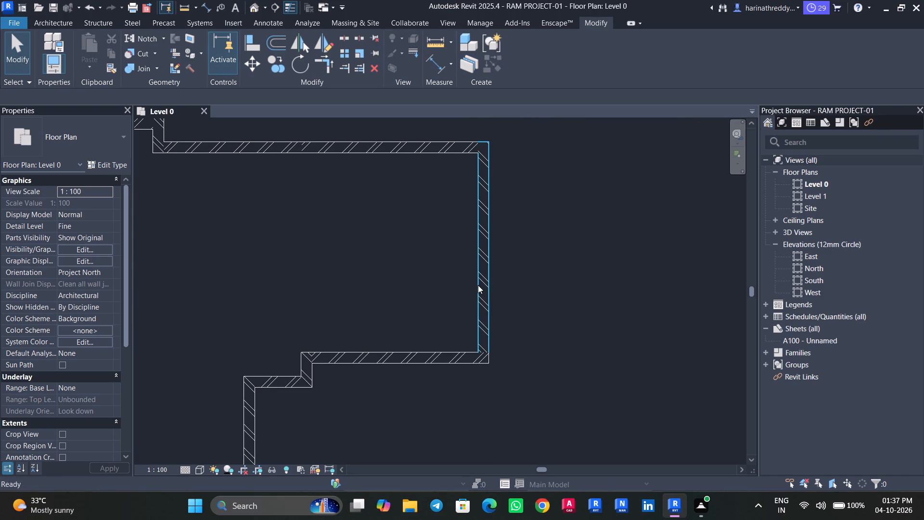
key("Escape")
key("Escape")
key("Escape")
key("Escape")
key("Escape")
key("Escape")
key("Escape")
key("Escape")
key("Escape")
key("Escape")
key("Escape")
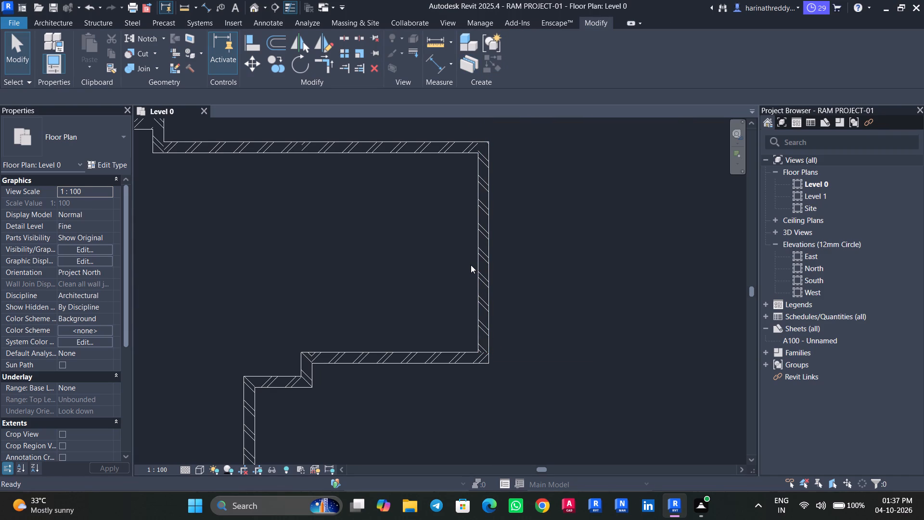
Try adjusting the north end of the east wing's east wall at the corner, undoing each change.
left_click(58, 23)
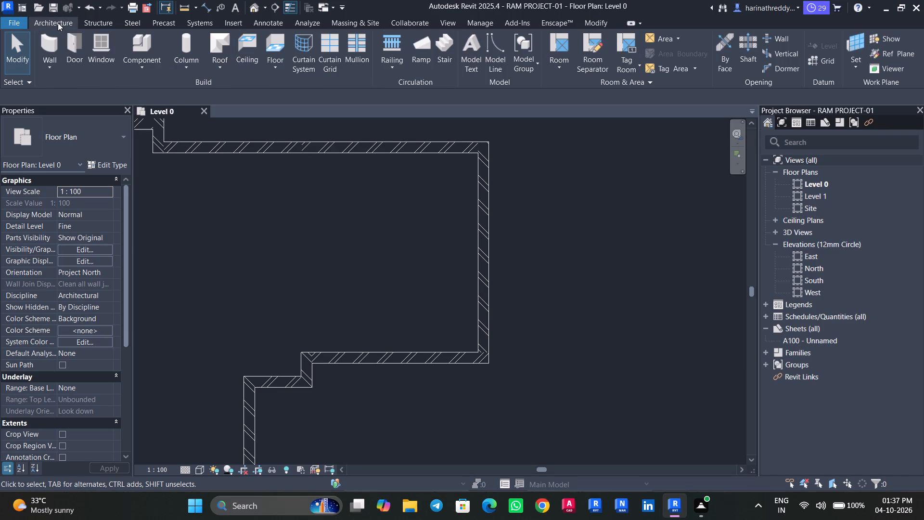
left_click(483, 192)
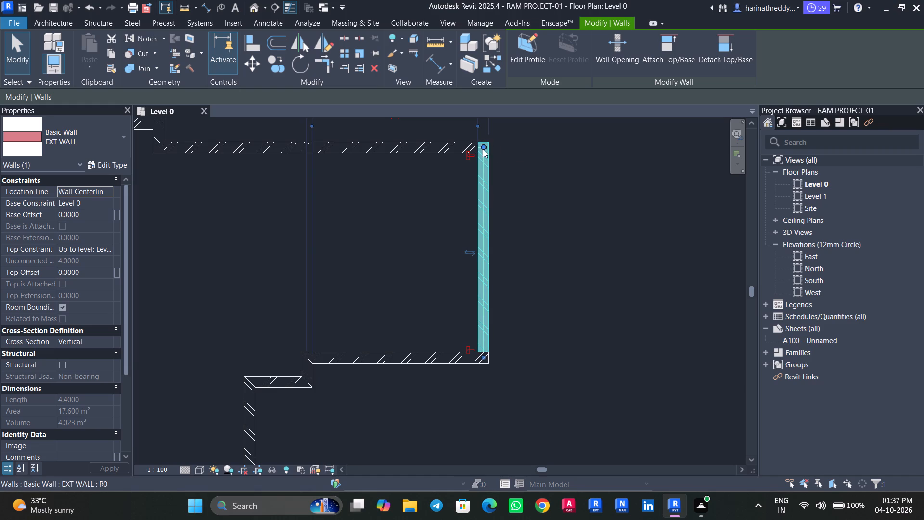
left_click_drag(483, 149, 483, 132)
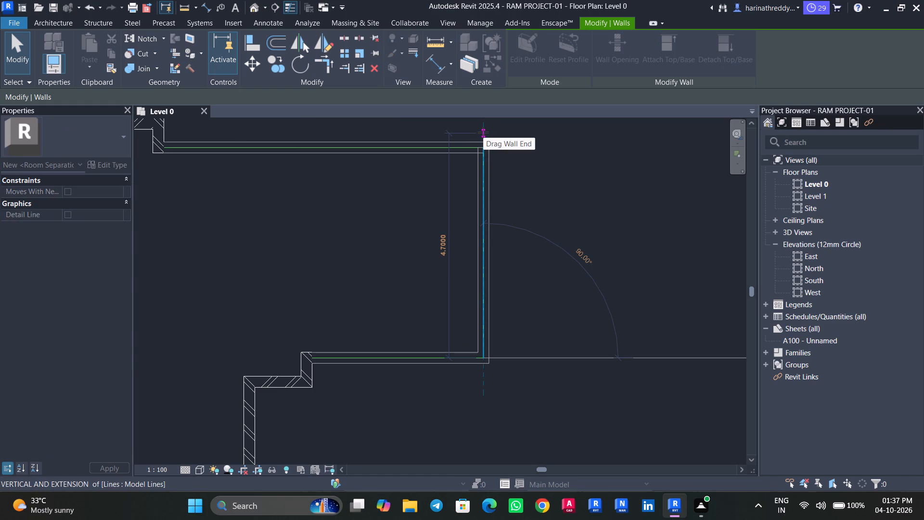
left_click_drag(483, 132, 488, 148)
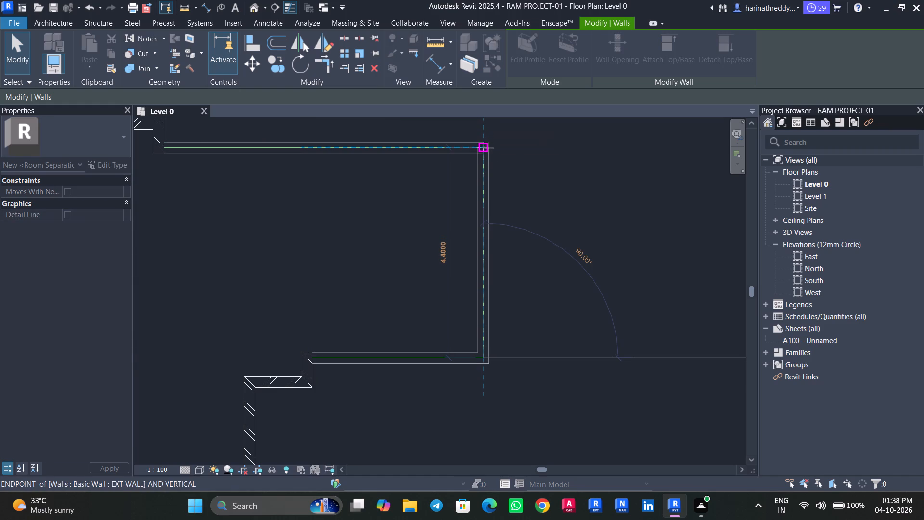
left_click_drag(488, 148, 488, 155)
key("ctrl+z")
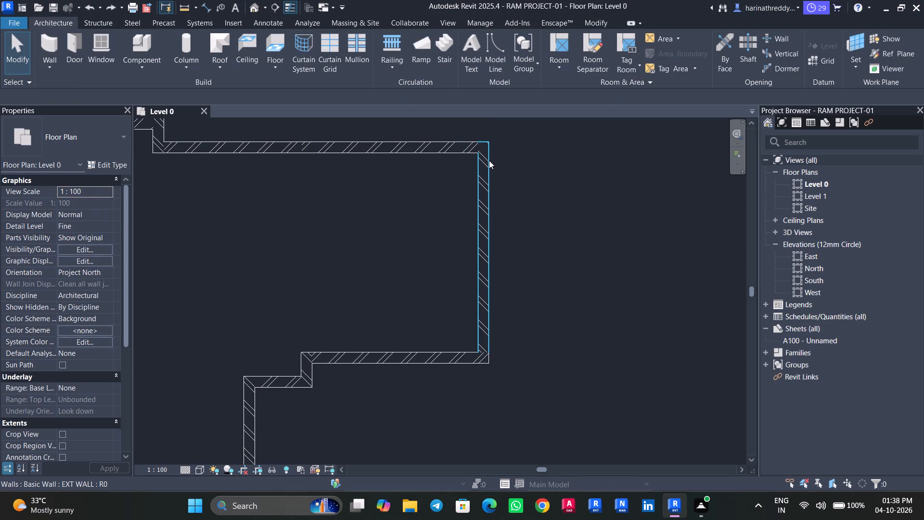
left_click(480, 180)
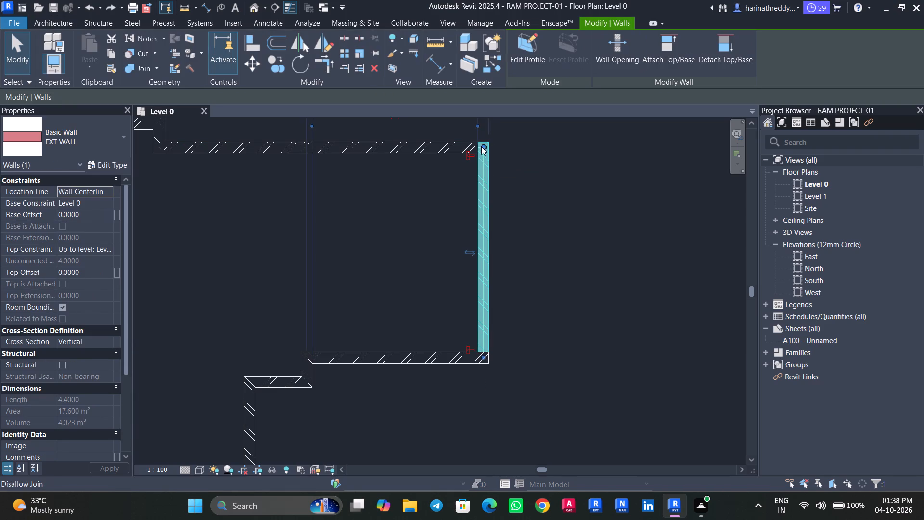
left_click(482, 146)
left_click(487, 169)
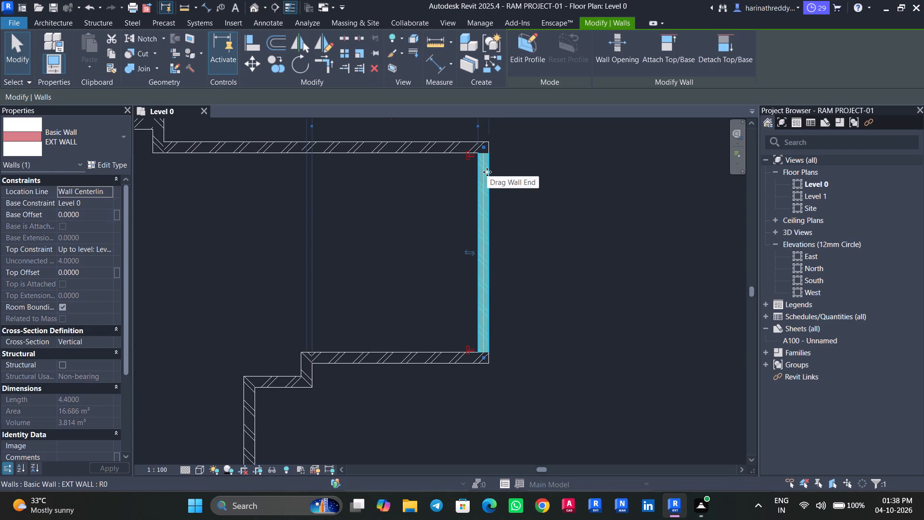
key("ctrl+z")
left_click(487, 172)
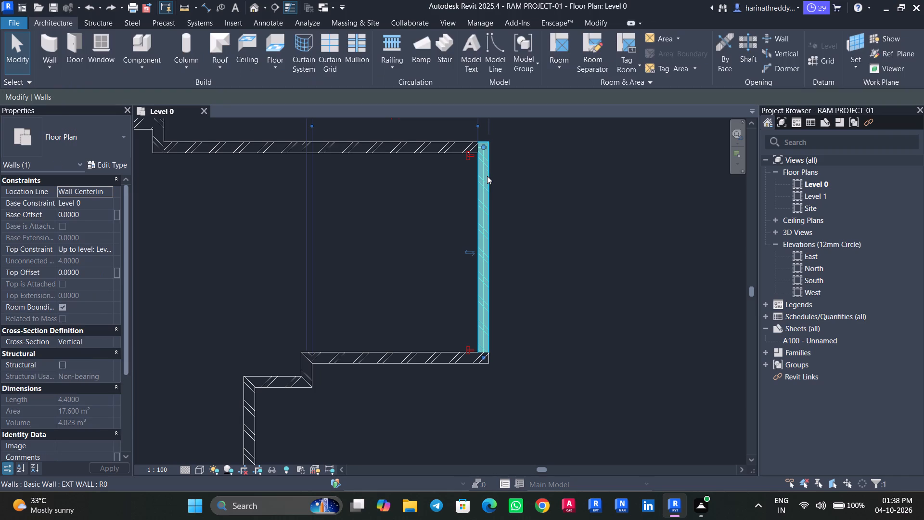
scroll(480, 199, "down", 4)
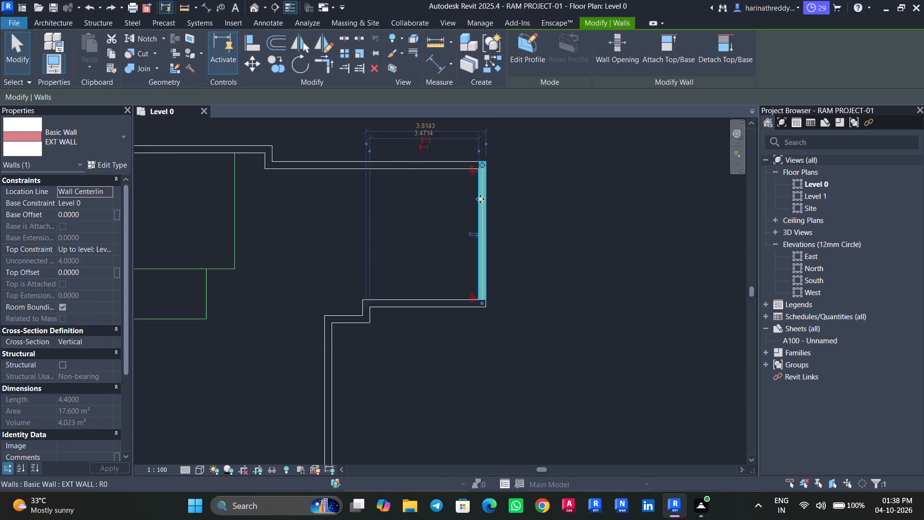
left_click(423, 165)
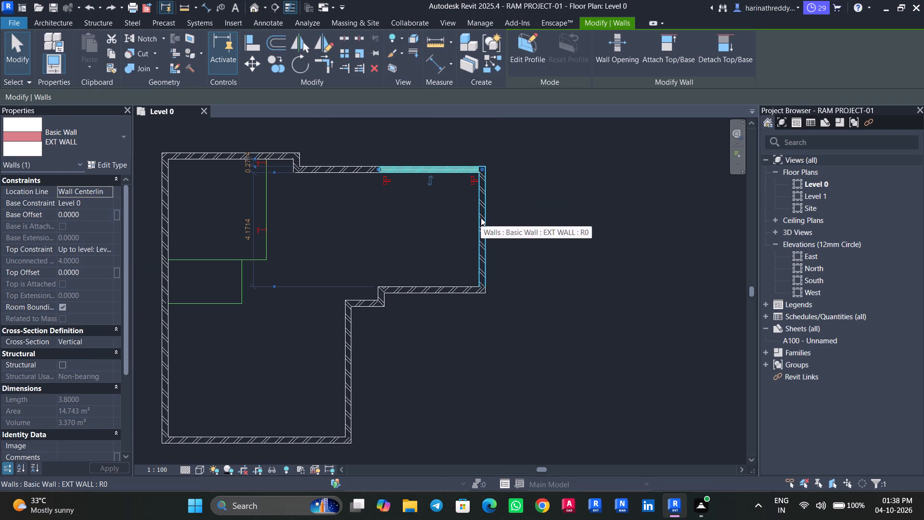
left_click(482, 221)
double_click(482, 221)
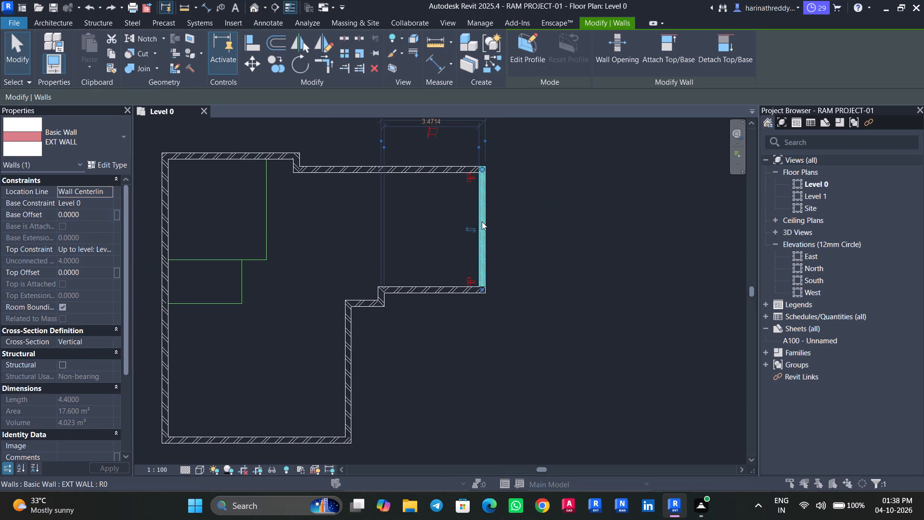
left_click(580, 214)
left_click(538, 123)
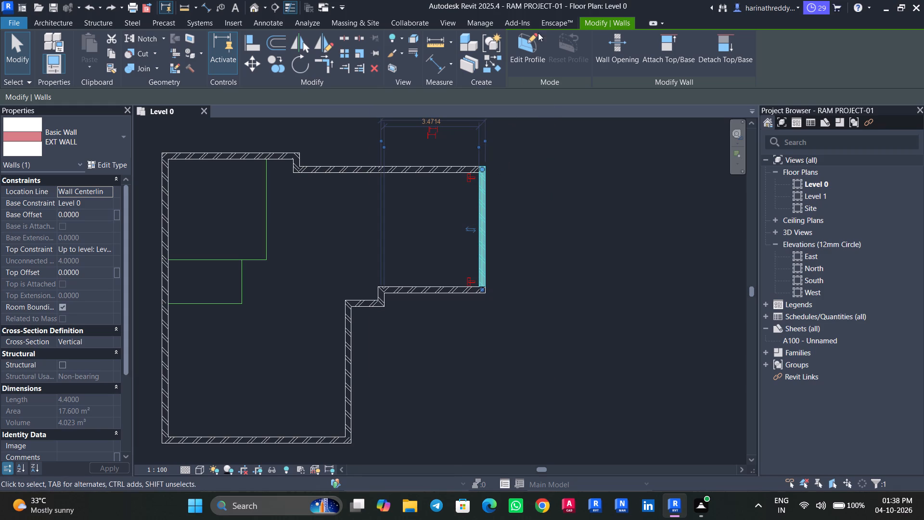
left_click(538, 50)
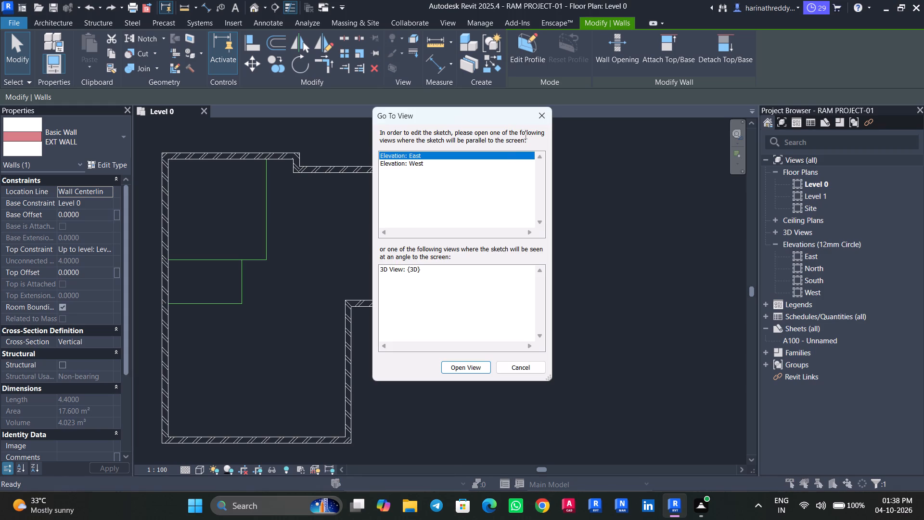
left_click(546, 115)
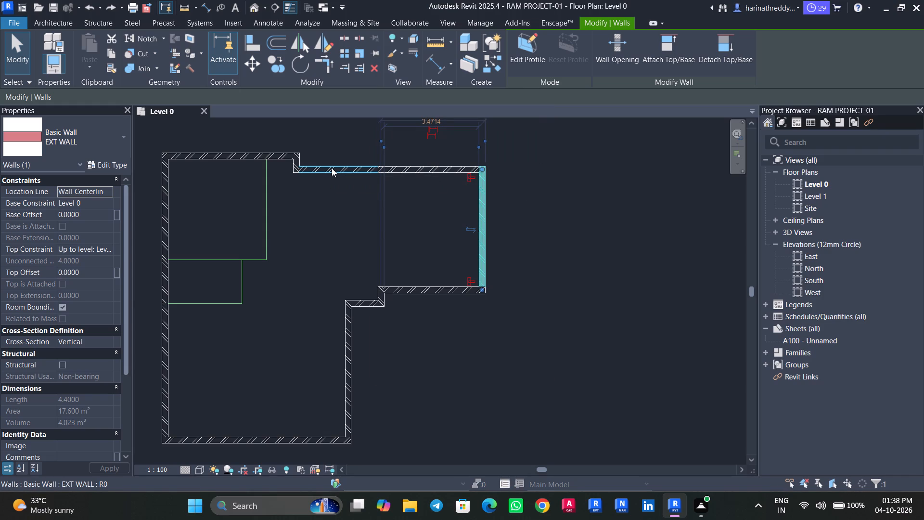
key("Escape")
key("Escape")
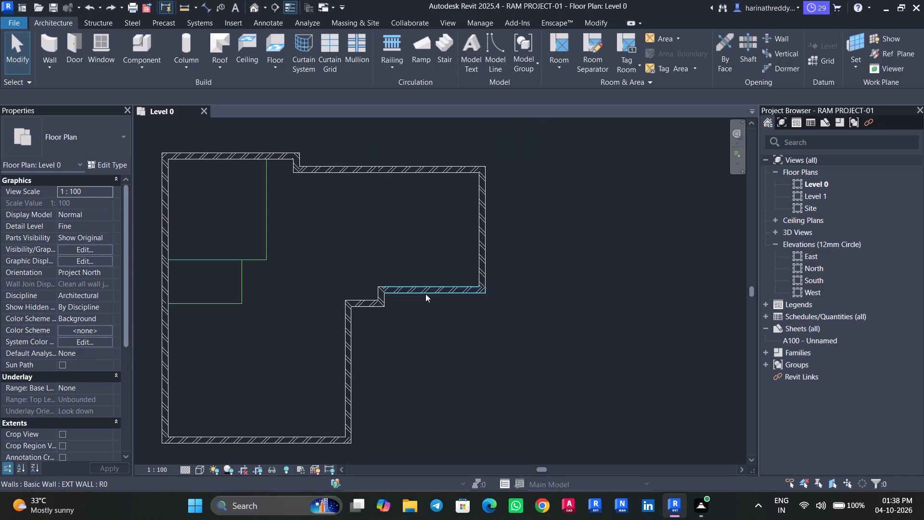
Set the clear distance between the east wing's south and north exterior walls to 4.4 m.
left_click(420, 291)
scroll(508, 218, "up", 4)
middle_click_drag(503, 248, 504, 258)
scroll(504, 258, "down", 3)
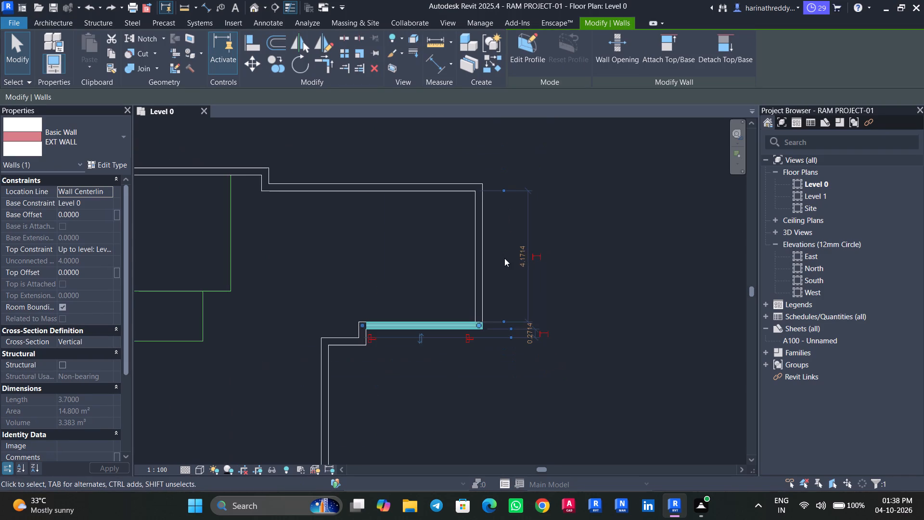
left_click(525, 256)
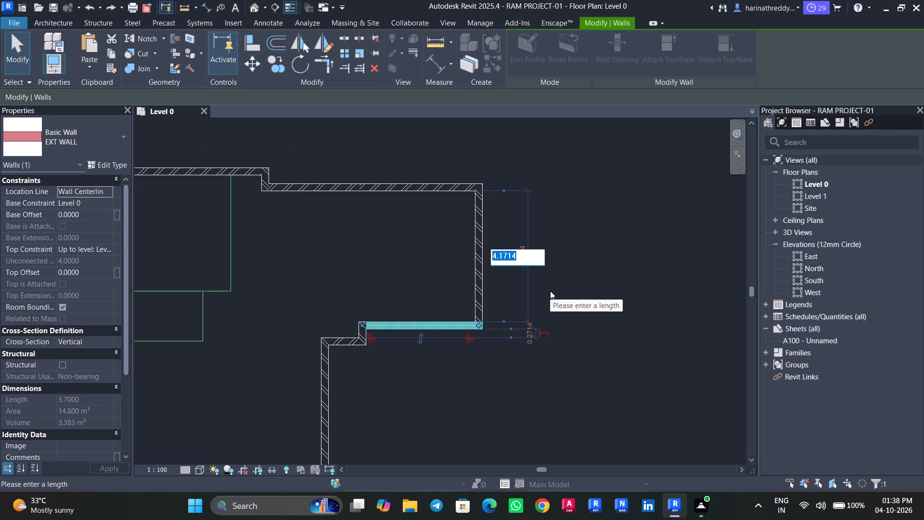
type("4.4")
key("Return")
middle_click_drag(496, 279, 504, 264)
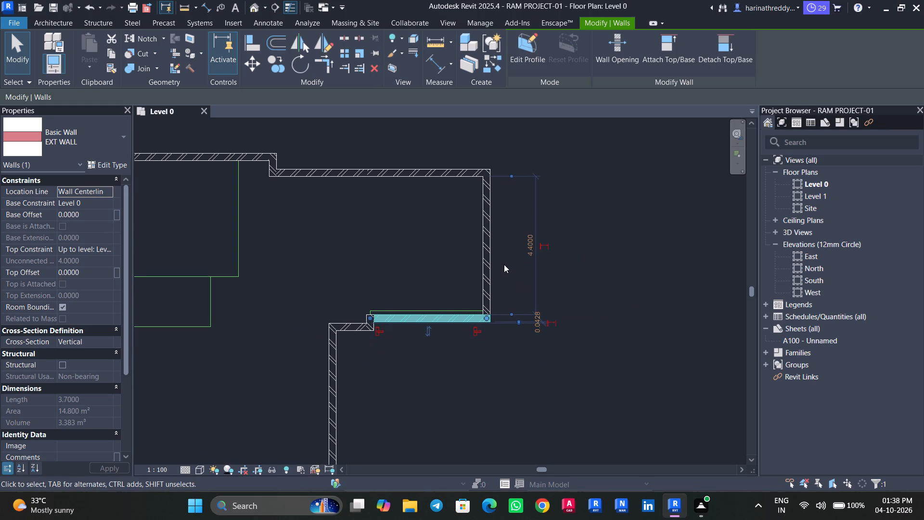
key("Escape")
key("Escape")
Examine the east wing's east and south walls and the overall exterior outline on the plan.
left_click(493, 250)
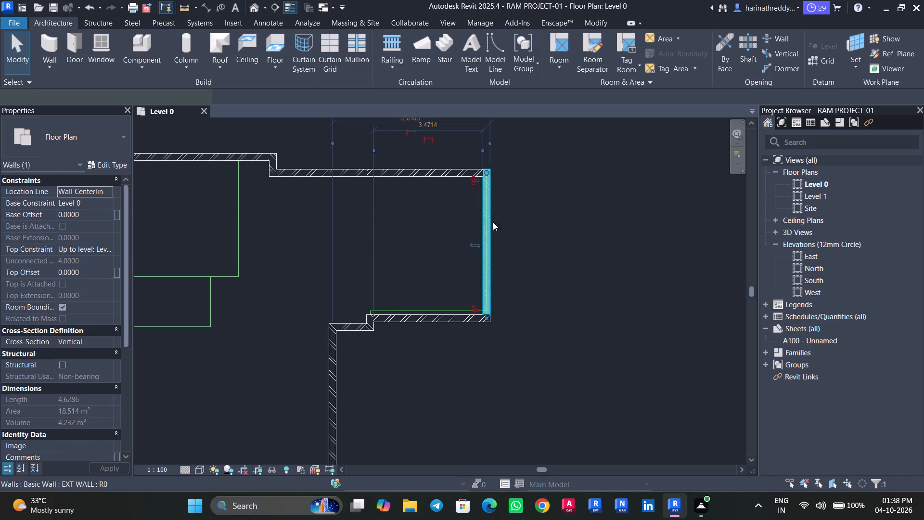
scroll(499, 161, "up", 4)
key("Escape")
left_click(445, 443)
middle_click_drag(421, 365, 429, 312)
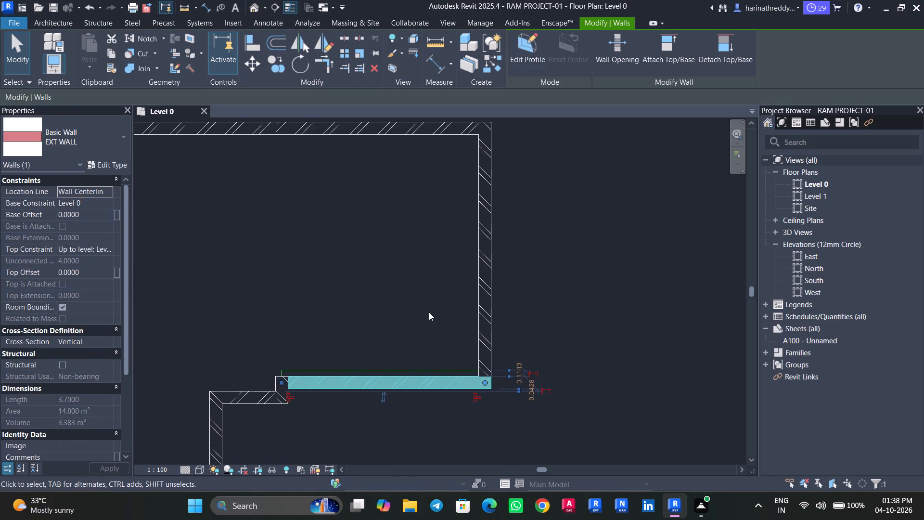
key("Escape")
key("Escape")
scroll(441, 309, "down", 2)
scroll(441, 309, "up", 1)
scroll(442, 306, "down", 3)
middle_click_drag(437, 300, 558, 273)
scroll(558, 273, "down", 3)
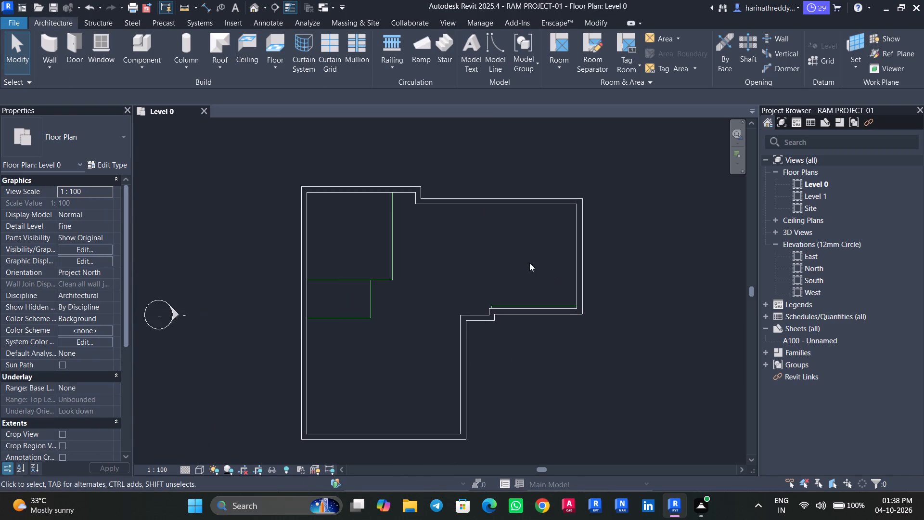
Delete all model lines from the Level 0 plan, filtering the walls out of the selection.
left_click_drag(283, 169, 560, 443)
key("Escape")
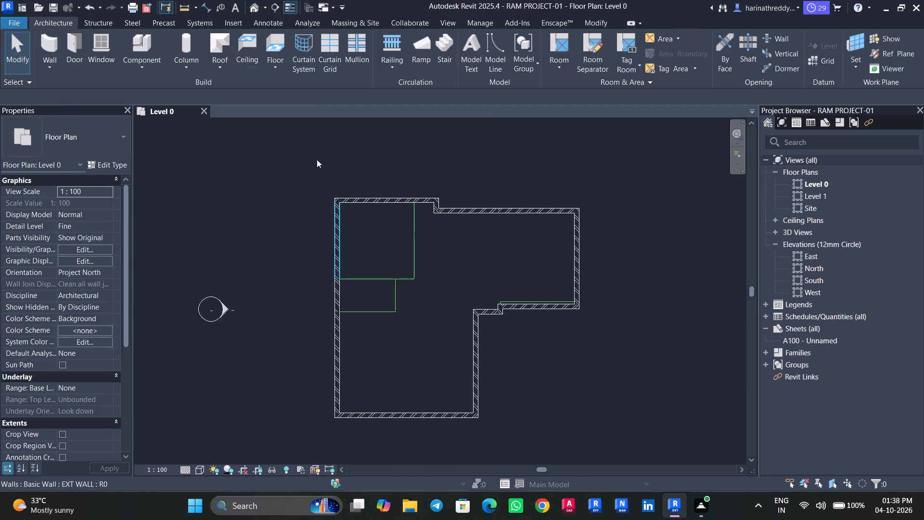
left_click_drag(315, 158, 656, 483)
left_click(522, 59)
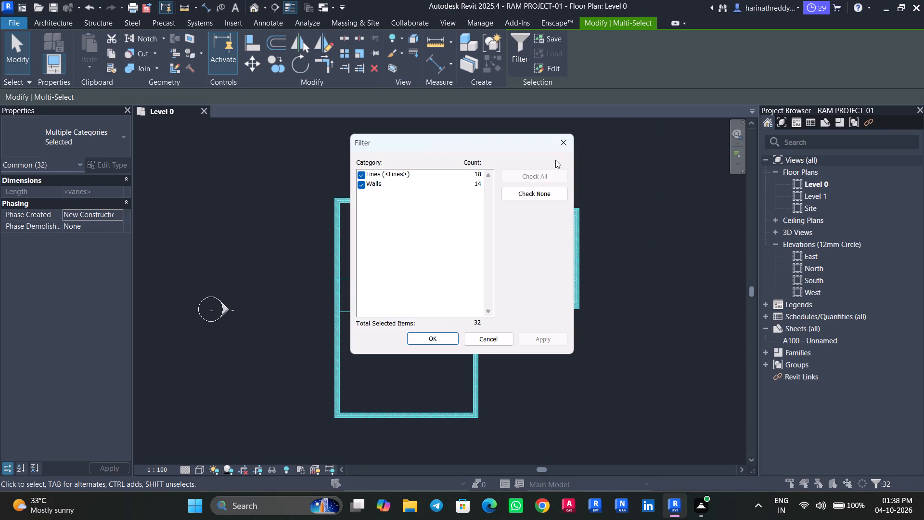
left_click(360, 185)
left_click(539, 336)
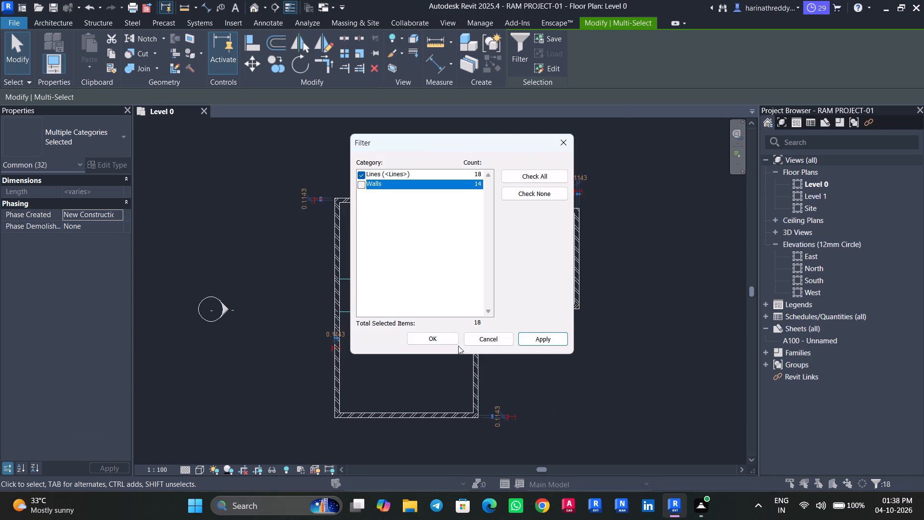
left_click(453, 342)
key("Delete")
Set the clear distance between the east wing's south and north exterior walls to 6.7 m.
middle_click_drag(541, 328, 494, 324)
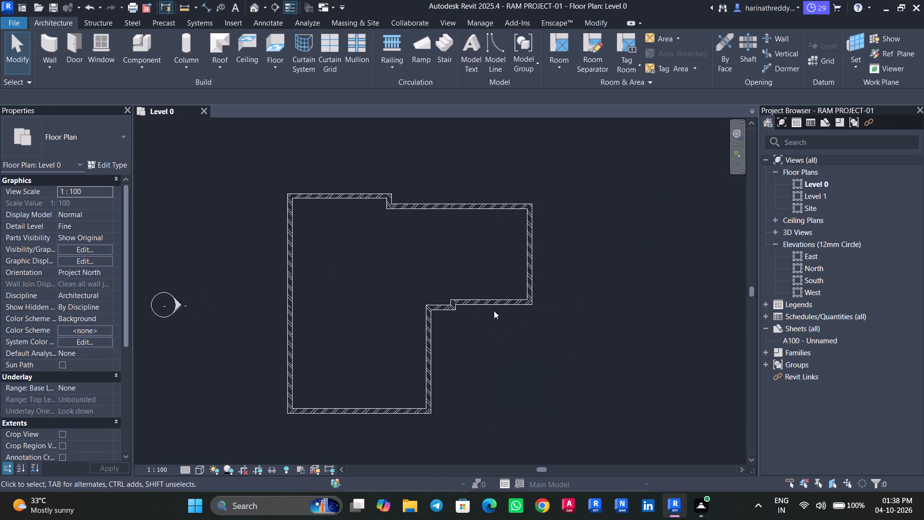
scroll(496, 308, "up", 1)
middle_click(496, 307)
scroll(496, 307, "down", 1)
left_click(496, 305)
scroll(497, 306, "up", 3)
middle_click_drag(499, 310, 456, 327)
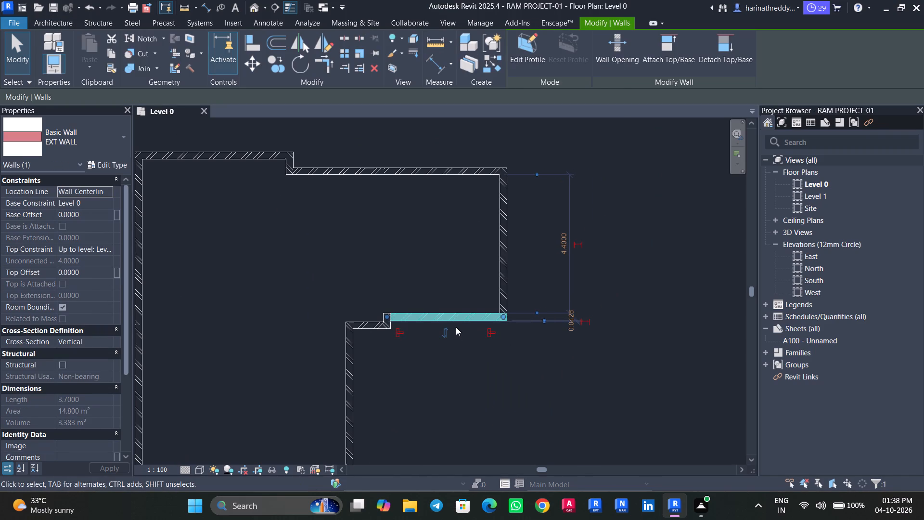
key("Escape")
key("Escape")
left_click(467, 320)
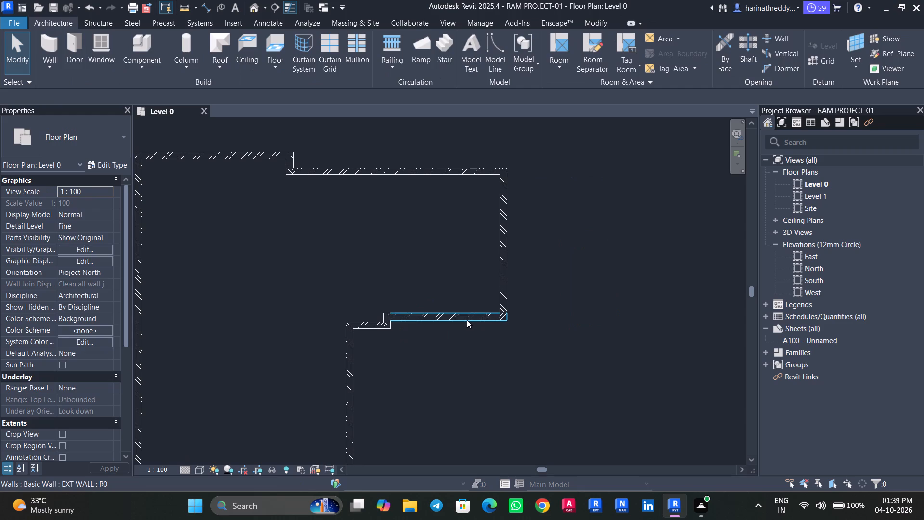
left_click(538, 246)
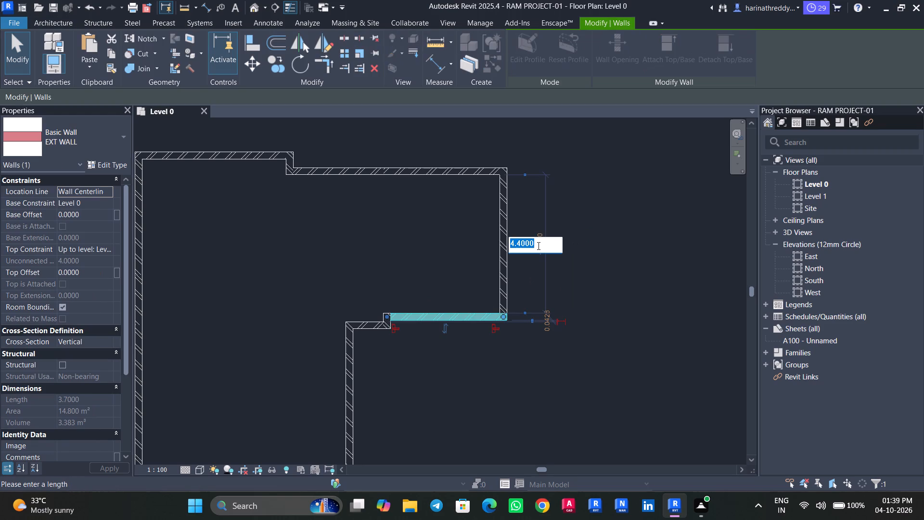
type("6.7")
key("Return")
Delete the conflicting short jog wall at the inner corner so the south wall's new position is accepted.
left_click(701, 484)
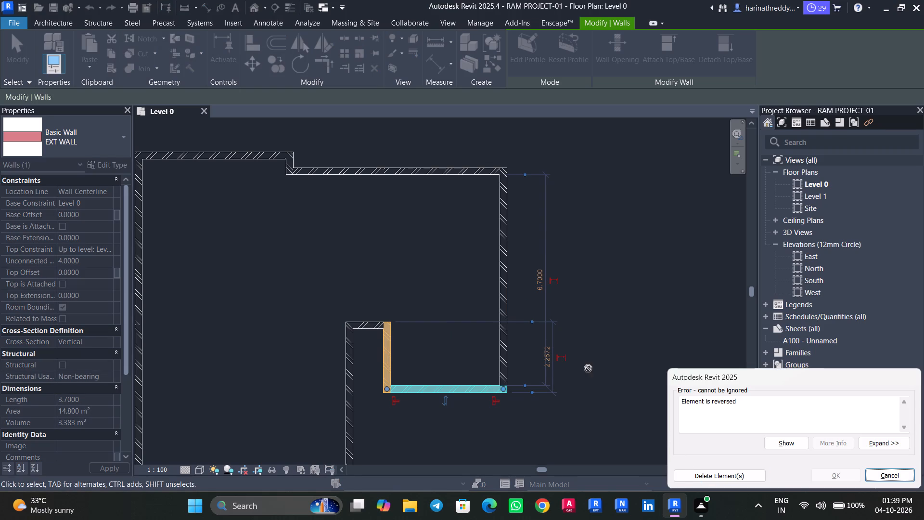
left_click(707, 470)
middle_click_drag(579, 309, 565, 251)
key("Escape")
key("Escape")
key("Escape")
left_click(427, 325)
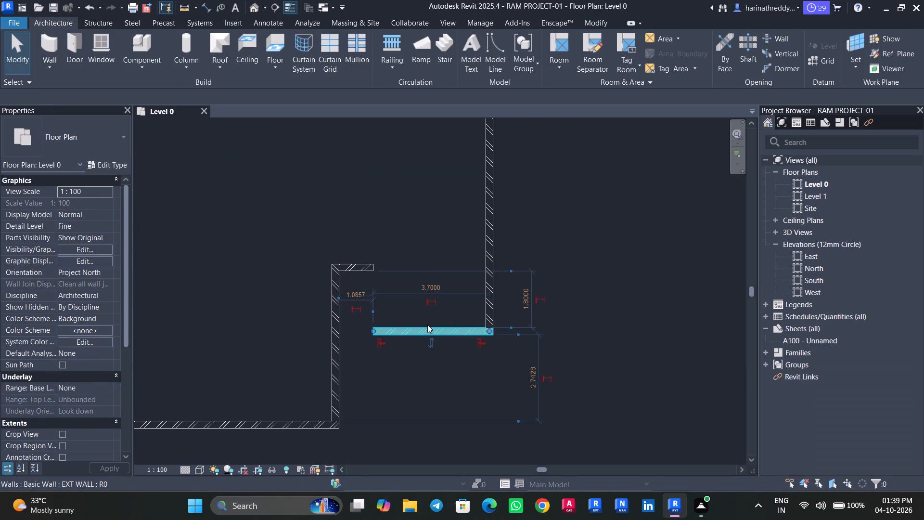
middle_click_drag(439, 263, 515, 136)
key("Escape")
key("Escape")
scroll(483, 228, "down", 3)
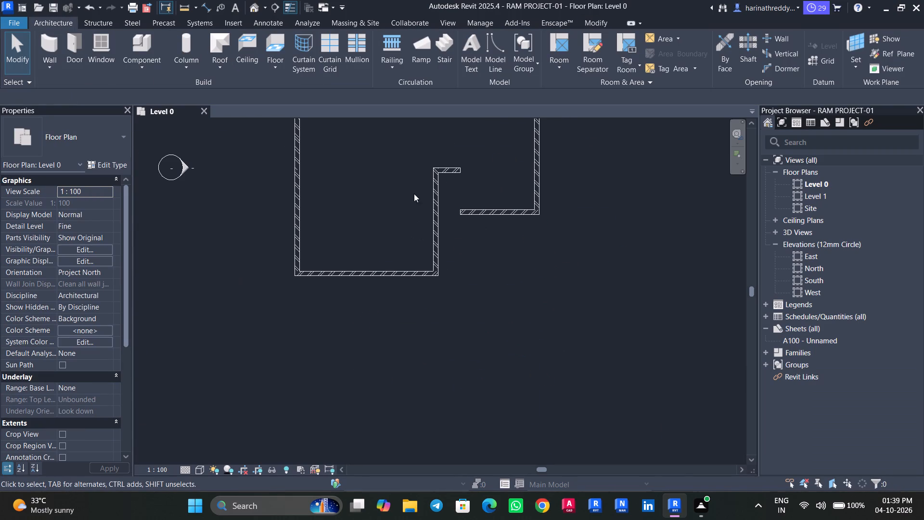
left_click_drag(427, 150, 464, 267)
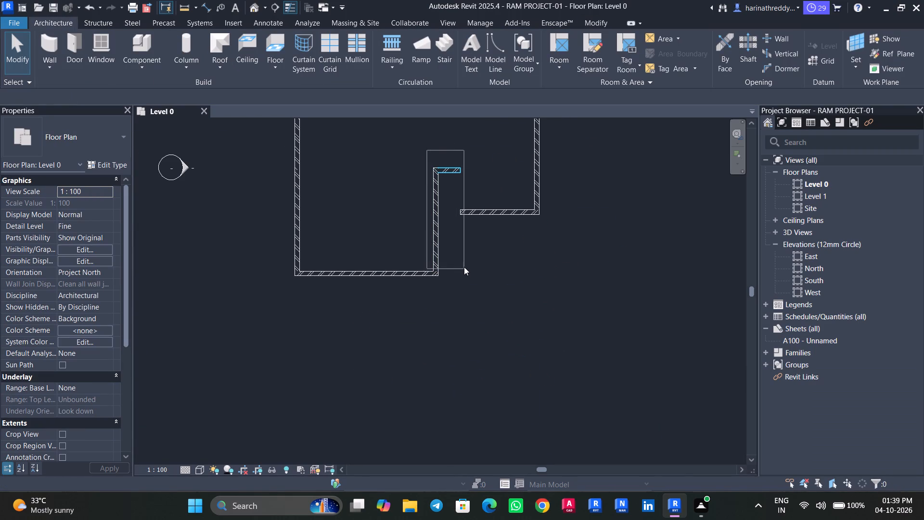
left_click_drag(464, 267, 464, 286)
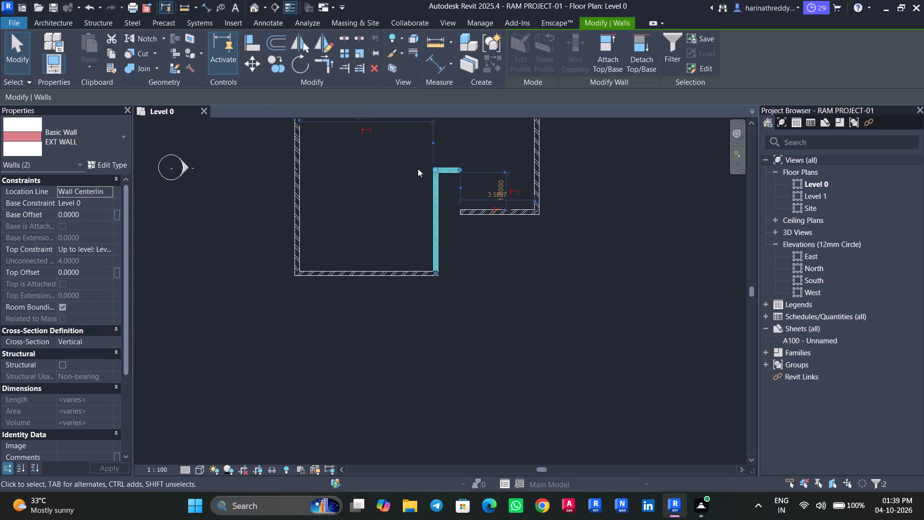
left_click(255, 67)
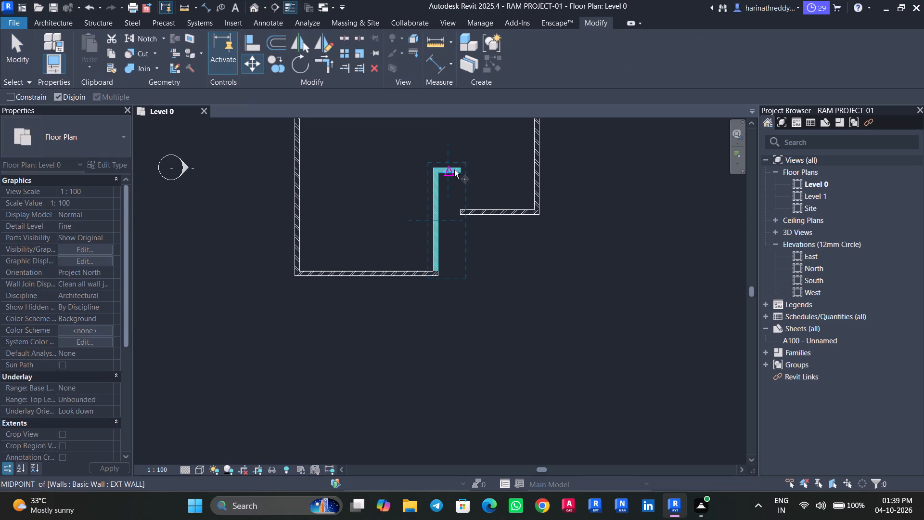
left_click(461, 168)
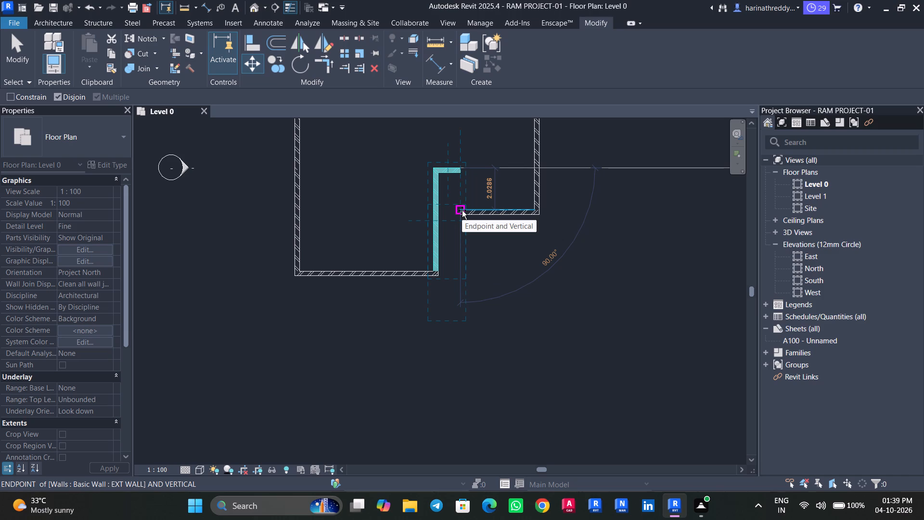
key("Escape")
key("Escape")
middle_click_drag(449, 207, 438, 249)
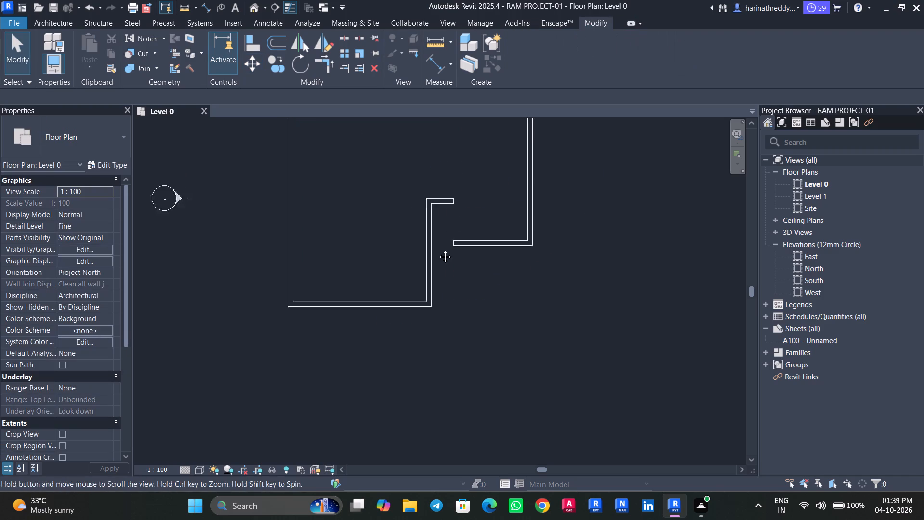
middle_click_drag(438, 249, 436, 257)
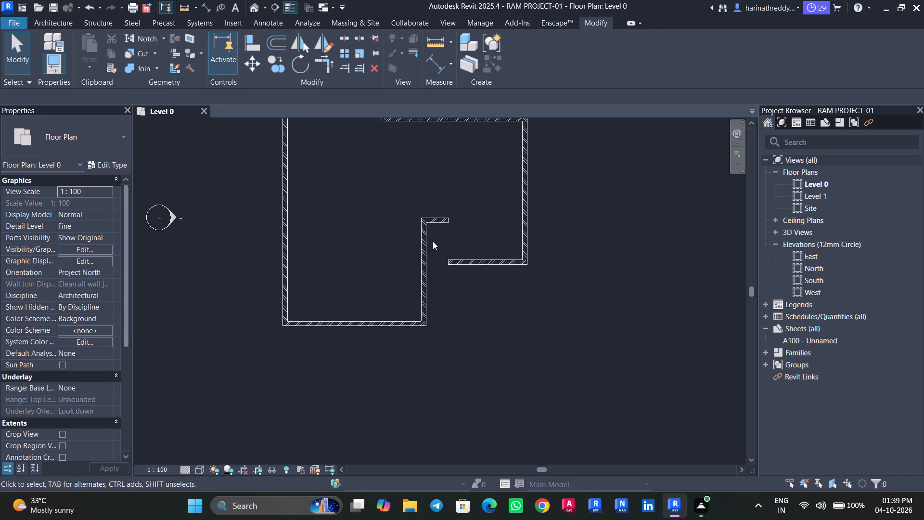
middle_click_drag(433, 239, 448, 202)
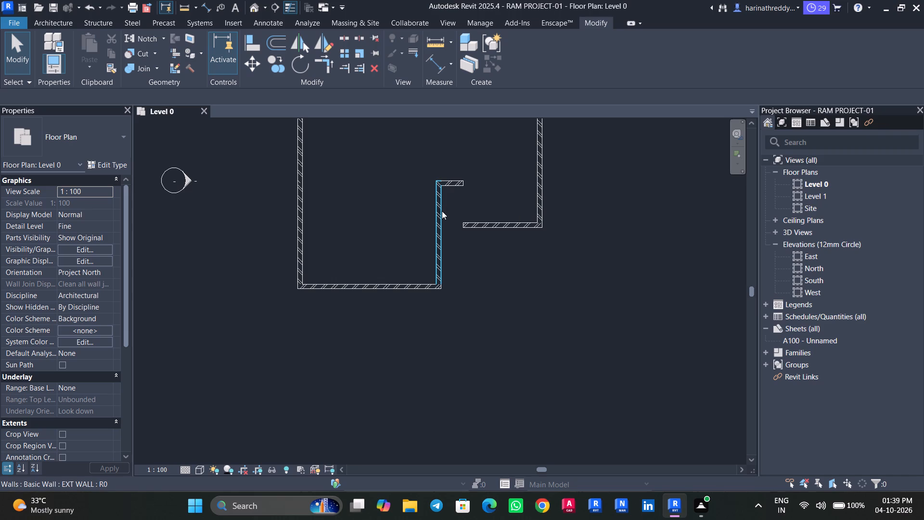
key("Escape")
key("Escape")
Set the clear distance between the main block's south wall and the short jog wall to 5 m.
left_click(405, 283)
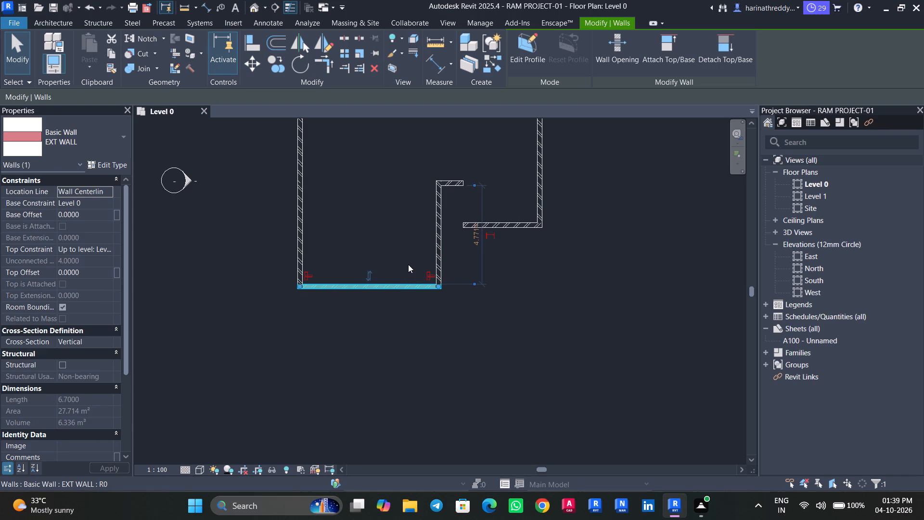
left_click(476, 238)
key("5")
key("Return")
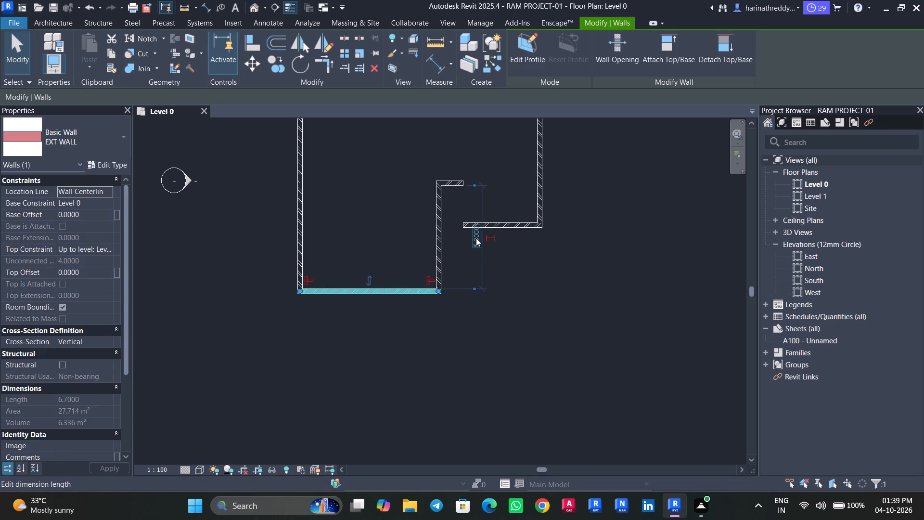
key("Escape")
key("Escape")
Nudge the short jog wall and its adjoining vertical wall together southward to meet the east wing's south wall.
left_click_drag(420, 164, 458, 304)
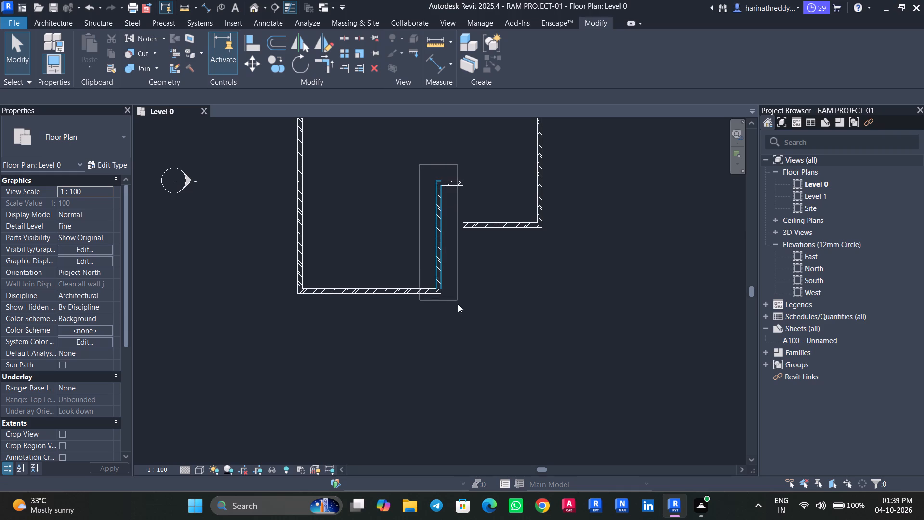
left_click_drag(458, 304, 465, 306)
key("Down")
key("Down")
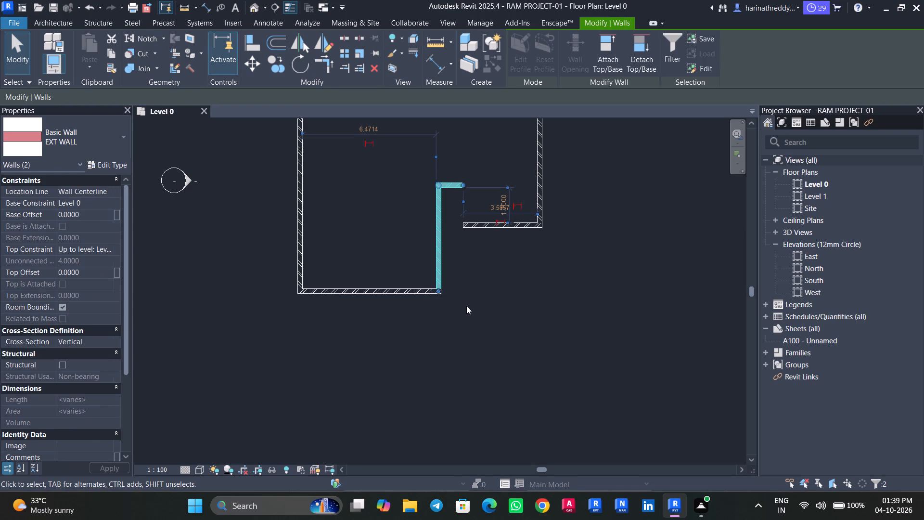
key("Down")
key("Down")
key("Down")
key("Down")
key("Down")
key("Down")
key("Down")
key("Down")
key("Down")
key("Down")
key("Down")
key("Down")
key("Down")
key("Down")
key("Down")
key("Down")
key("Down")
key("Down")
key("Down")
key("Down")
key("Down")
key("Down")
key("Down")
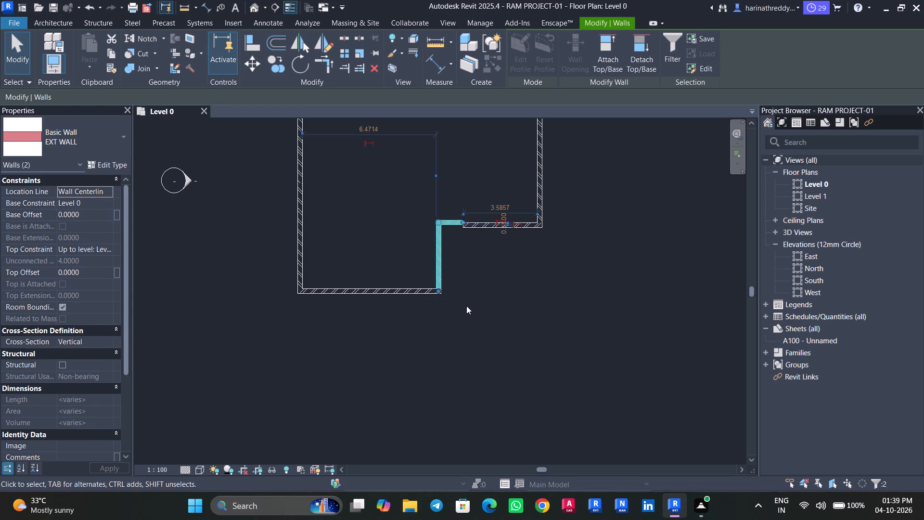
key("Down")
key("Down")
key("Down")
key("Escape")
key("Escape")
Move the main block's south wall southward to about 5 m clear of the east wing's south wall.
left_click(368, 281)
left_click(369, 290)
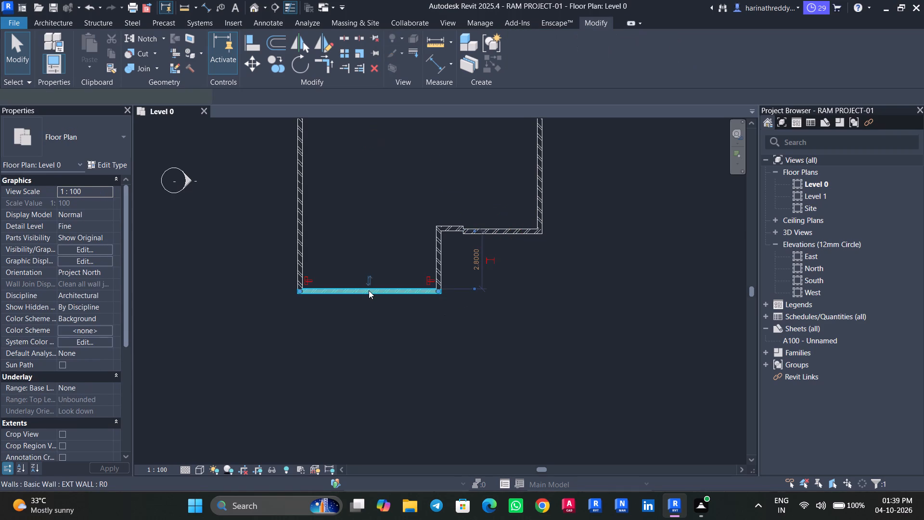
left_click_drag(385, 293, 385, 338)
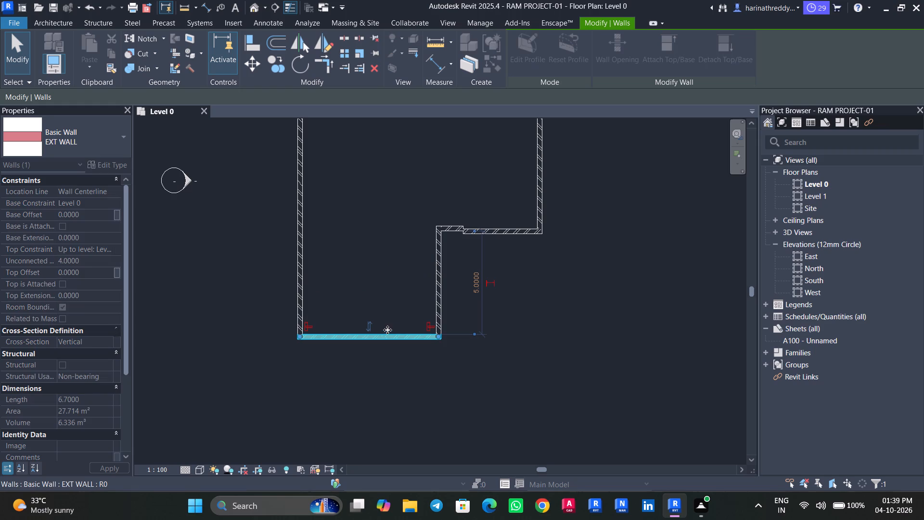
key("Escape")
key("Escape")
Delete the short horizontal jog wall between the inner vertical wall and the east wing's south wall.
left_click(445, 228)
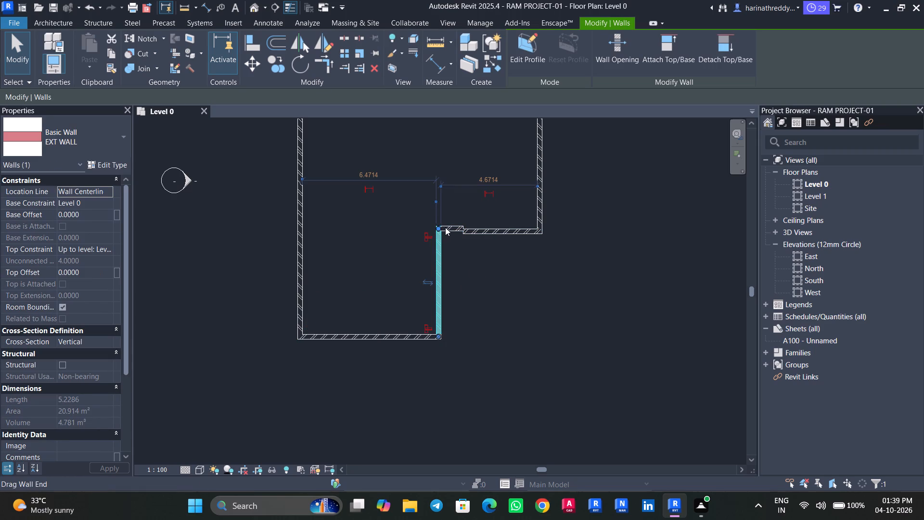
key("Escape")
left_click(451, 230)
key("Delete")
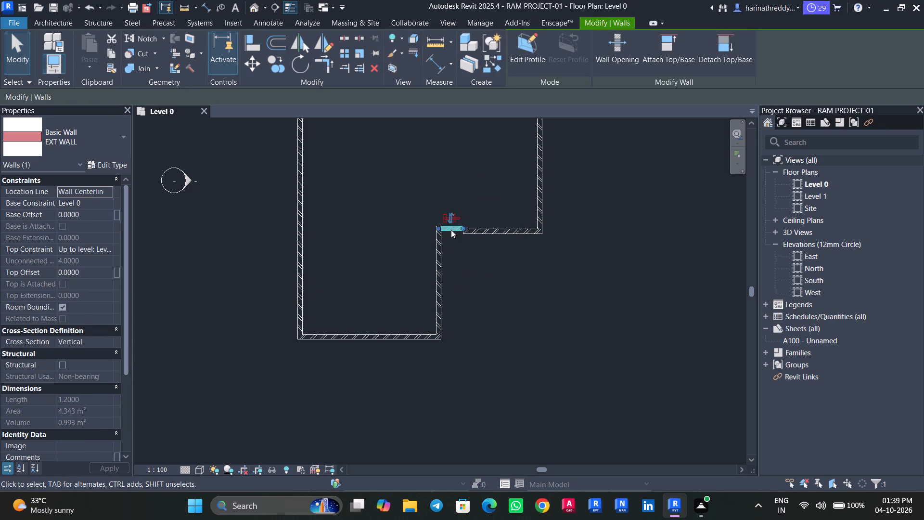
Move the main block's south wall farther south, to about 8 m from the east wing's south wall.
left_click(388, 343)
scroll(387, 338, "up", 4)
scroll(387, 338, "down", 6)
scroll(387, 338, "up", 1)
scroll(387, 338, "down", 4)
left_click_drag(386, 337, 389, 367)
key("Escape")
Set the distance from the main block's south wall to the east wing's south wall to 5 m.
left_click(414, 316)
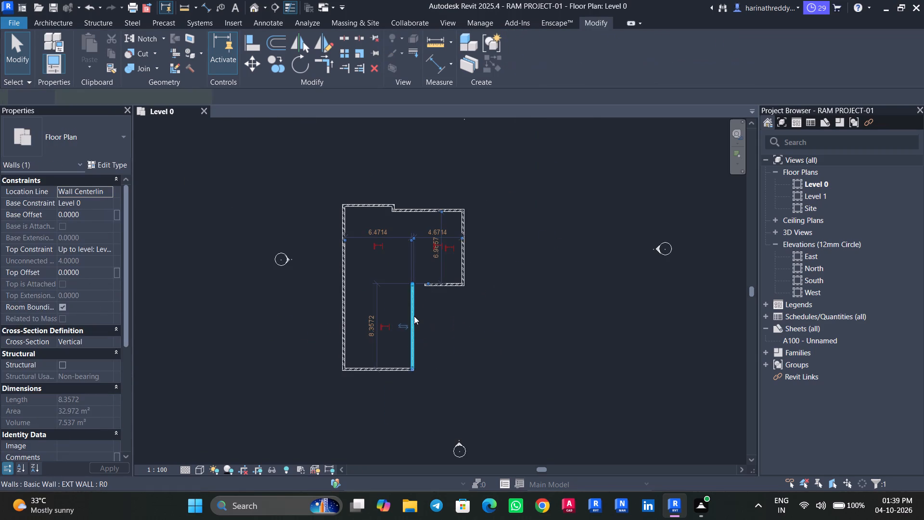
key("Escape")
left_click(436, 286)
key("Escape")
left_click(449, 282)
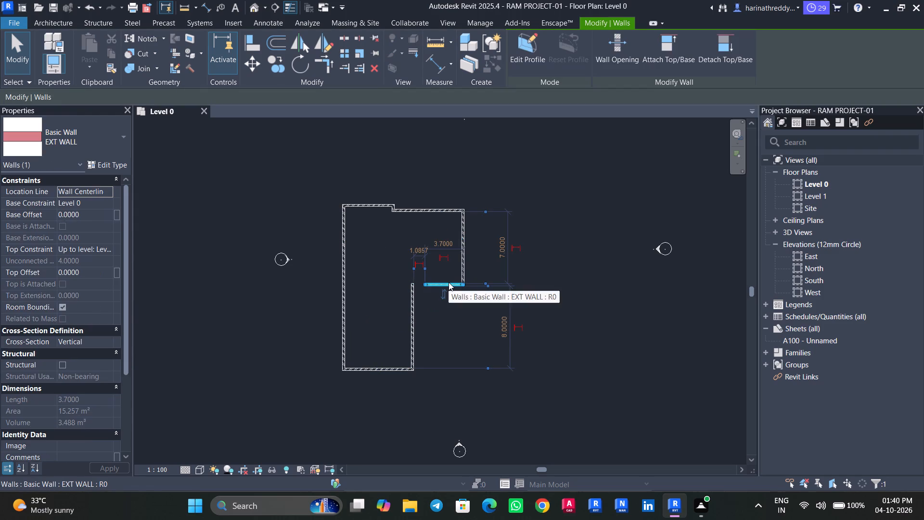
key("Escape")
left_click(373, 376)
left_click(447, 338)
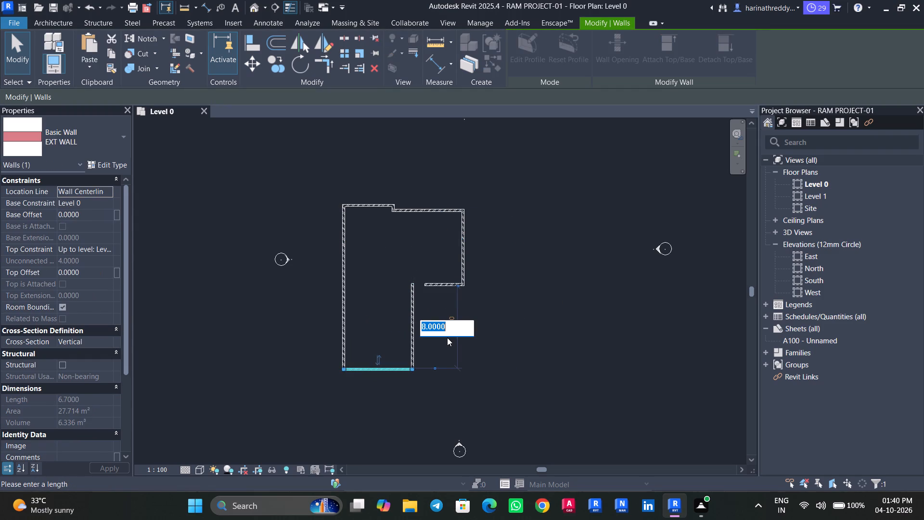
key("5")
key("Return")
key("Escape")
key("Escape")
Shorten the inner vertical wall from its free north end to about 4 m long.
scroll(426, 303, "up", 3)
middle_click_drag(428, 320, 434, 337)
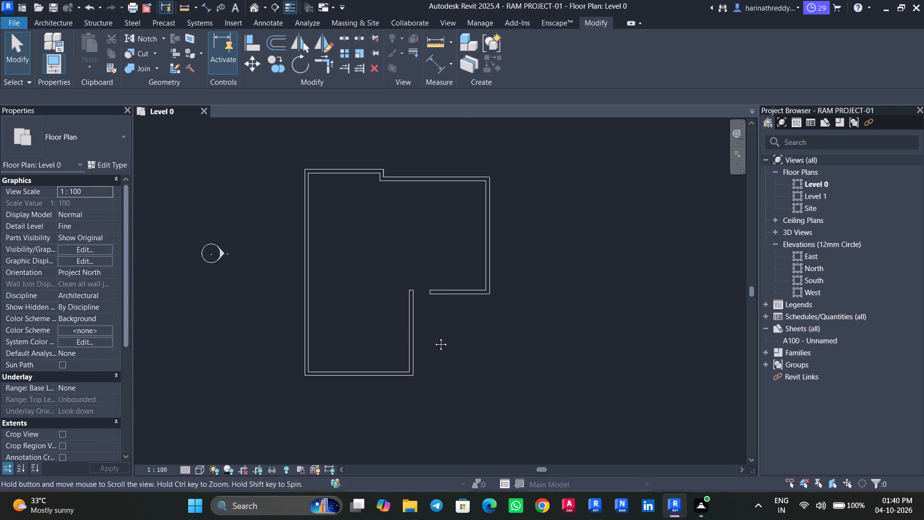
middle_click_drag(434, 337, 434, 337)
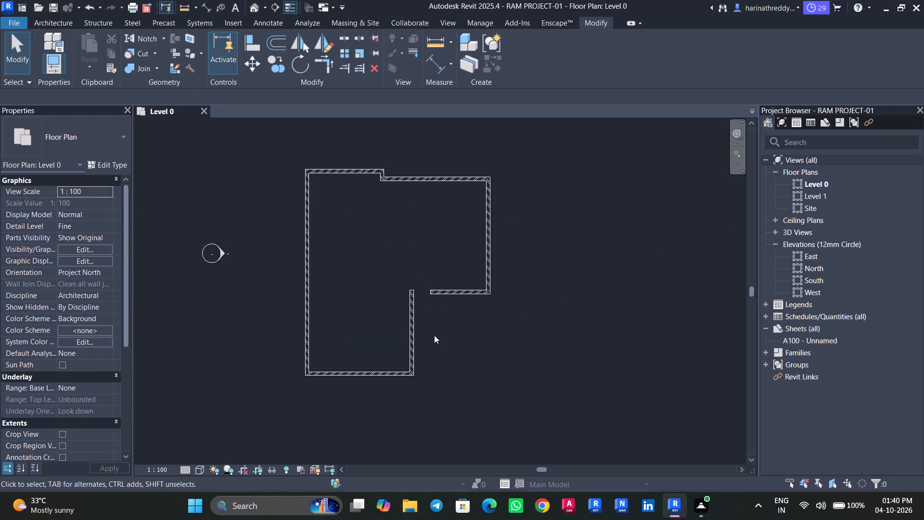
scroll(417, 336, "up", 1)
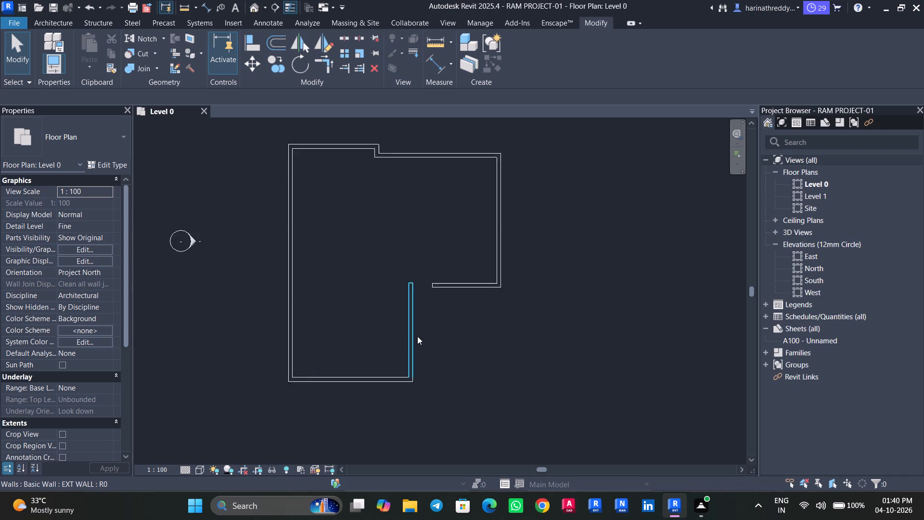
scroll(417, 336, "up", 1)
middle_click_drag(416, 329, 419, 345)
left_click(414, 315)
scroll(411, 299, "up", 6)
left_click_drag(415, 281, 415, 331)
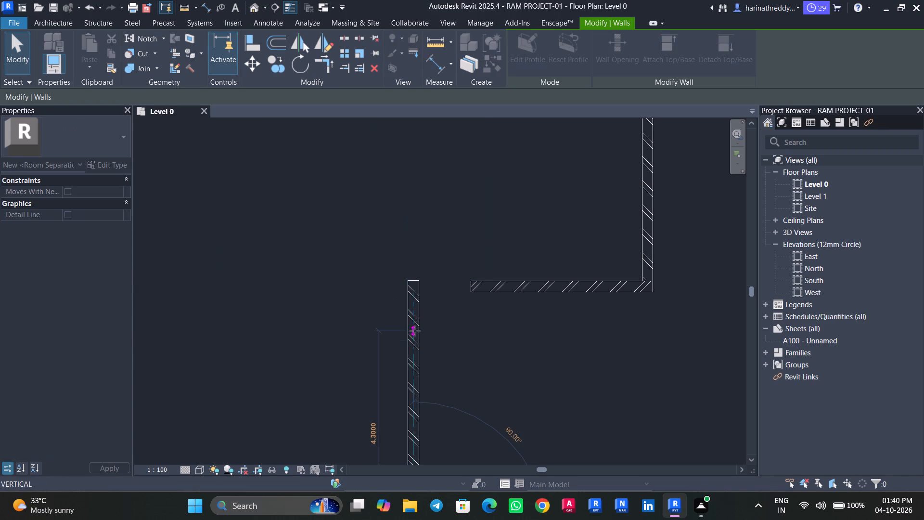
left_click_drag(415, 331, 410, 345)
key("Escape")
Set the length of the east wing's south wall to 3.8 m.
left_click(496, 281)
scroll(527, 293, "down", 3)
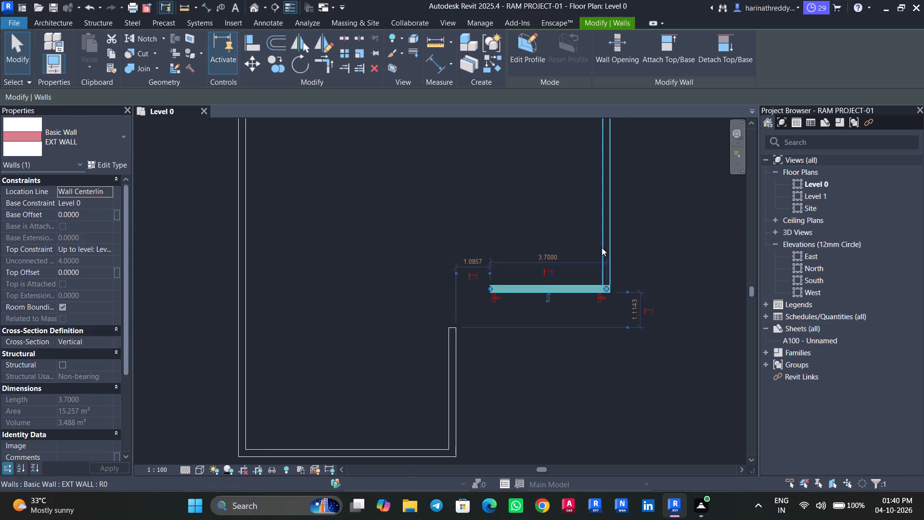
key("Escape")
left_click(602, 244)
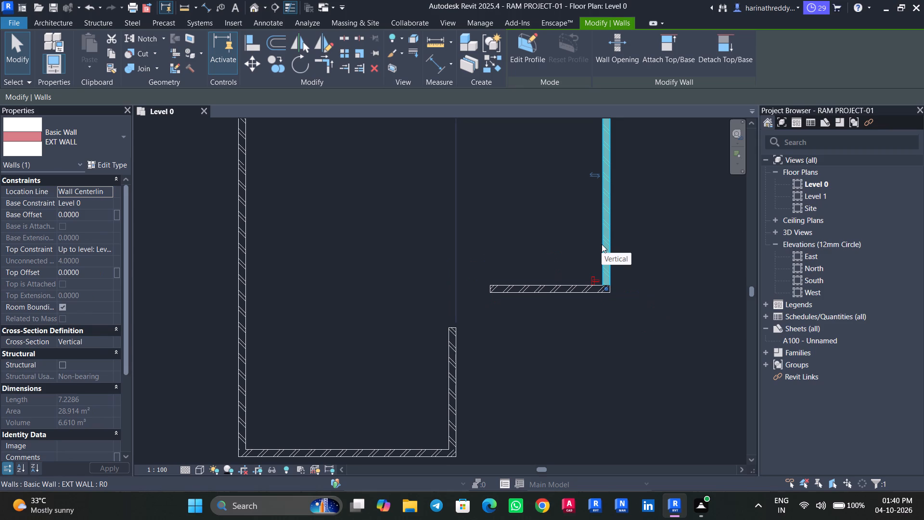
key("Escape")
key("Escape")
left_click(599, 247)
key("Escape")
left_click(544, 296)
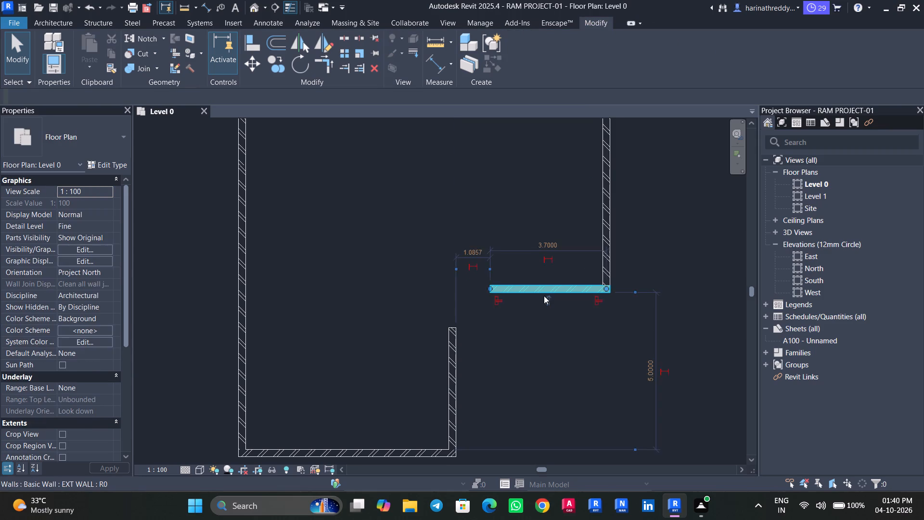
key("Escape")
left_click(544, 279)
left_click(548, 284)
left_click(552, 236)
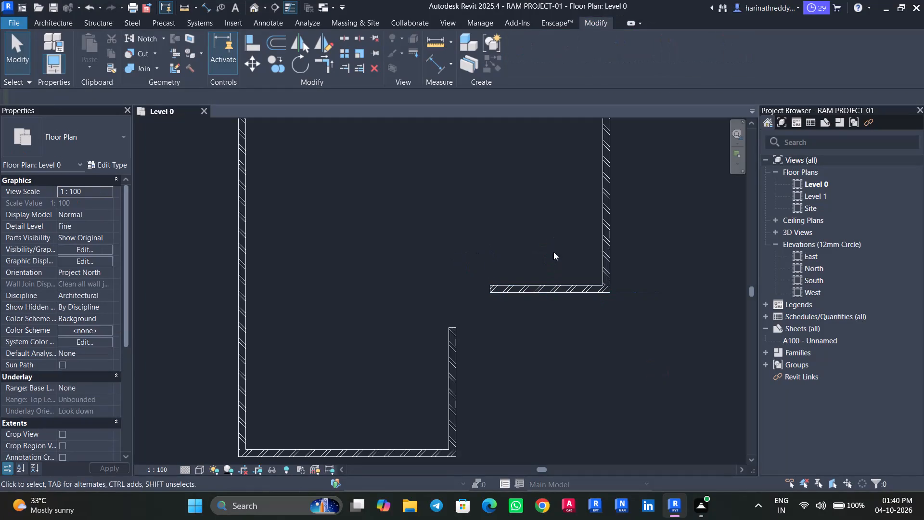
left_click(547, 292)
left_click(546, 245)
type("3.8")
key("Return")
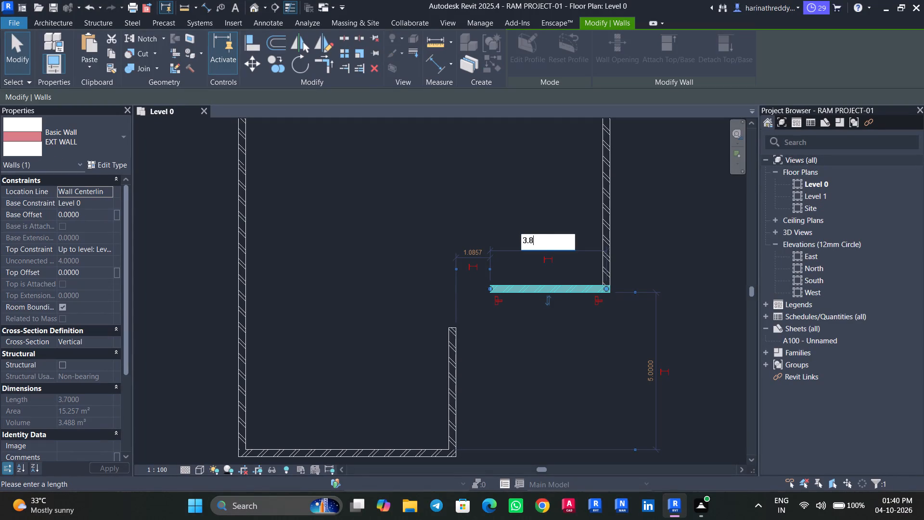
key("Escape")
key("Escape")
Move the main block's south wall southward to about 5.8 m from the east wing's south wall.
left_click(449, 365)
scroll(455, 340, "down", 2)
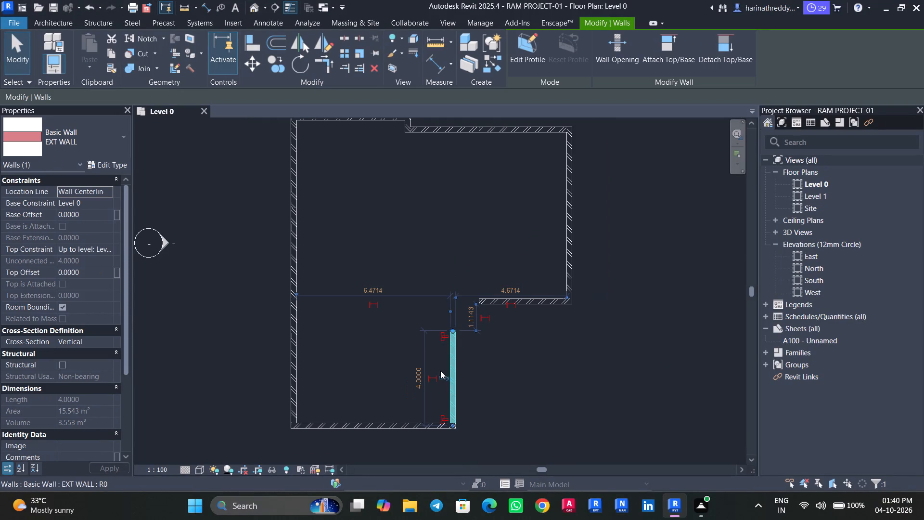
key("Escape")
left_click(402, 416)
scroll(403, 413, "down", 4)
middle_click_drag(403, 402, 401, 381)
scroll(401, 381, "up", 1)
left_click(400, 400)
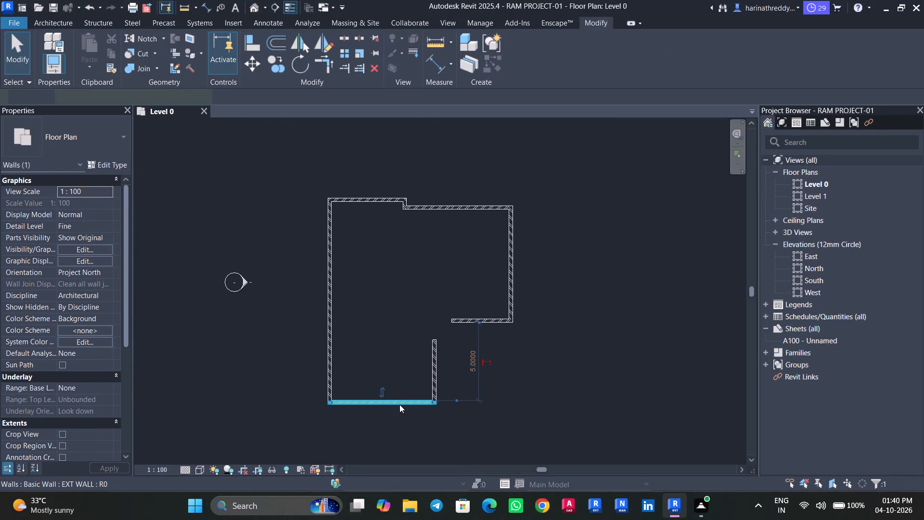
left_click_drag(401, 403, 402, 416)
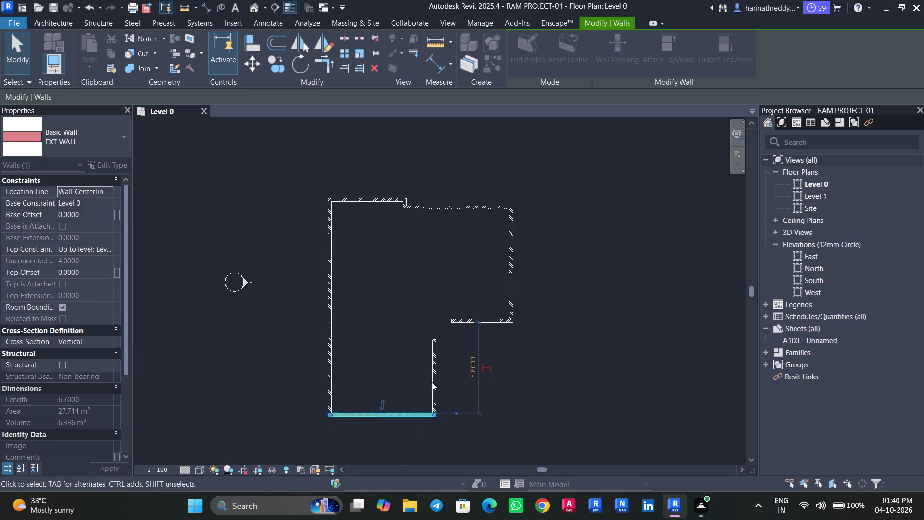
key("Escape")
Set the length of the inner vertical wall to 5 m.
left_click(439, 377)
left_click(391, 382)
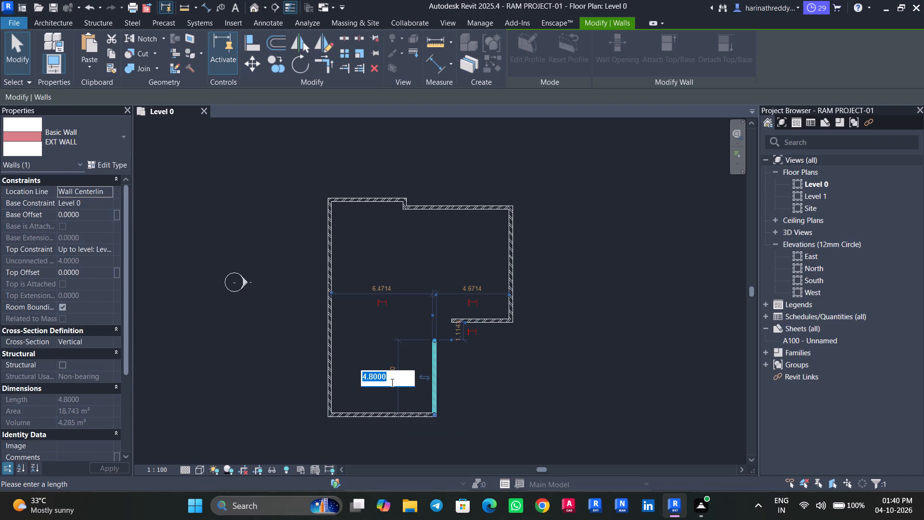
key("5")
key("Return")
key("Escape")
Draw EXT WALL segments from the inner vertical wall's north end: 1.1 m east, then north to the east wing's south wall's free end.
scroll(432, 347, "up", 5)
middle_click_drag(469, 337, 478, 364)
left_click(452, 390)
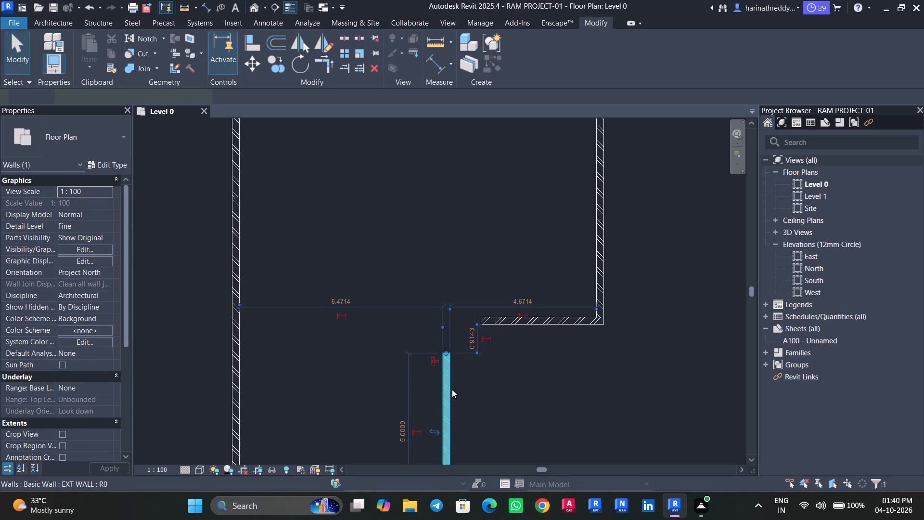
type("CS")
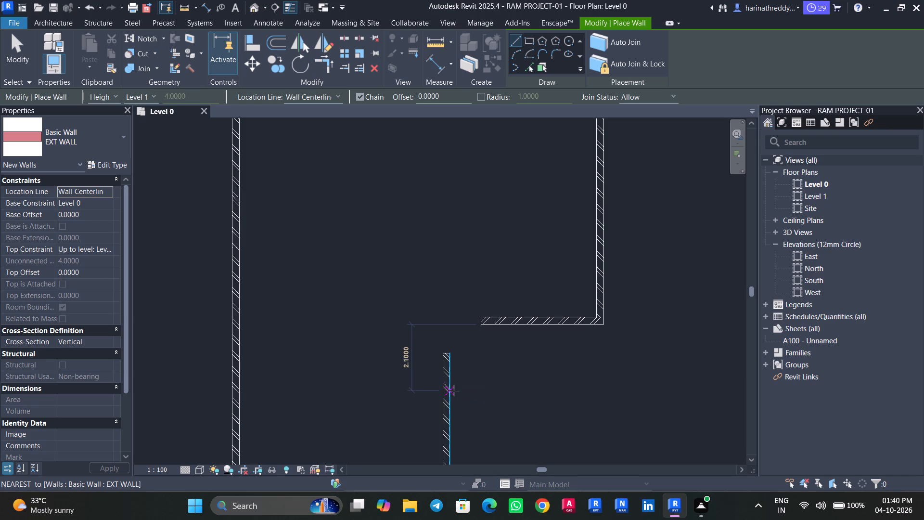
scroll(450, 356, "up", 3)
scroll(450, 356, "down", 1)
scroll(450, 356, "up", 2)
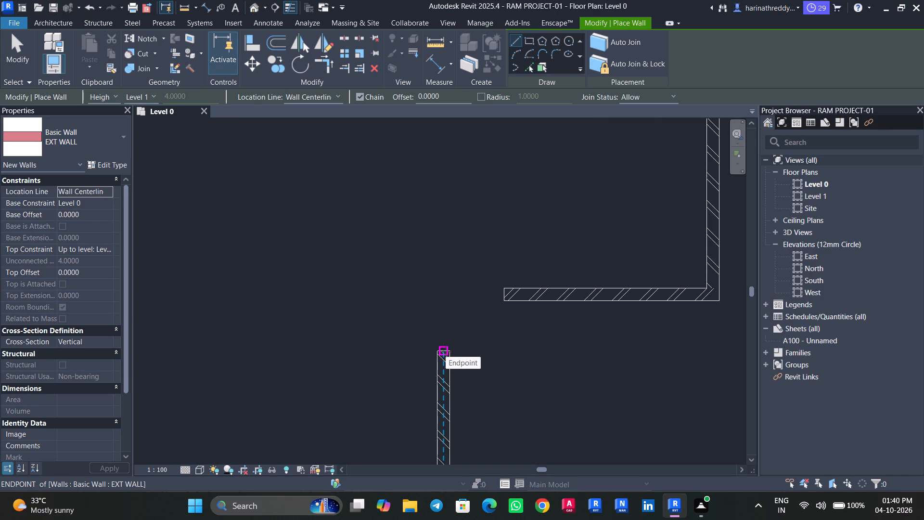
left_click(446, 351)
left_click(505, 348)
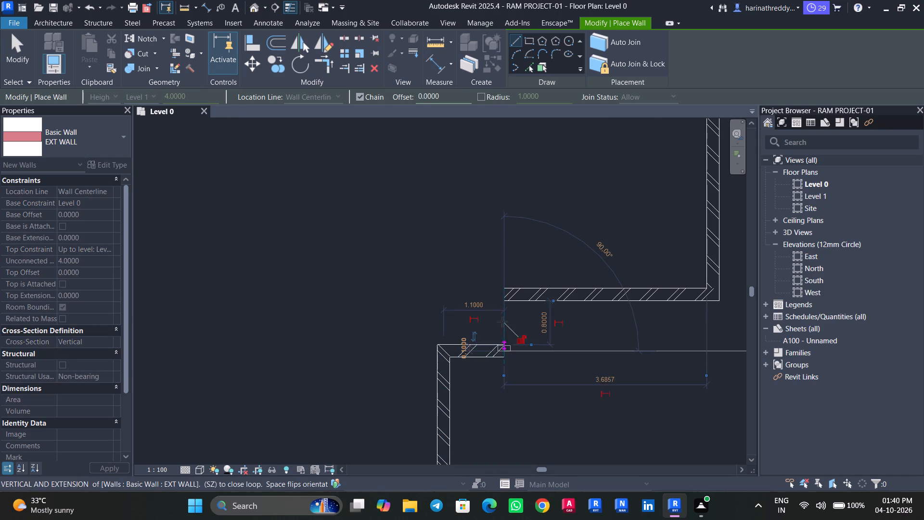
left_click(503, 297)
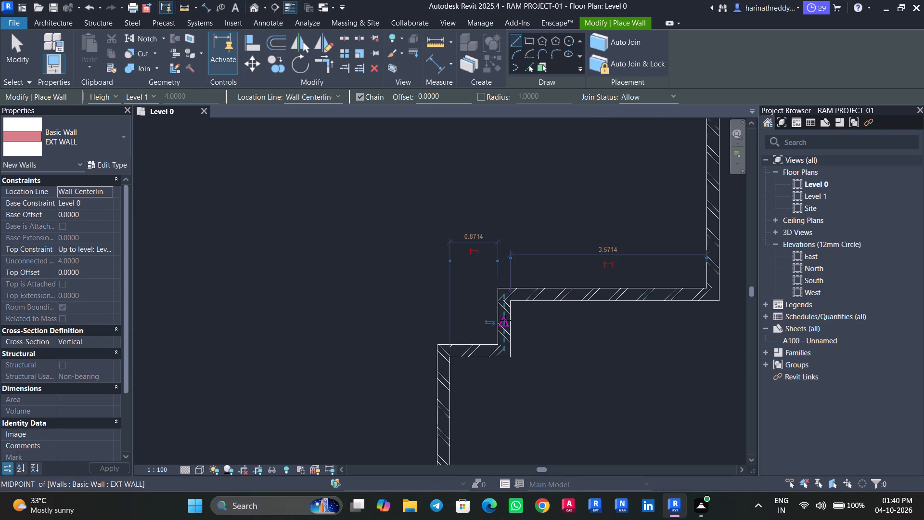
key("Escape")
key("Escape")
key("Escape")
scroll(526, 348, "down", 2)
middle_click_drag(526, 348, 490, 399)
scroll(489, 396, "down", 4)
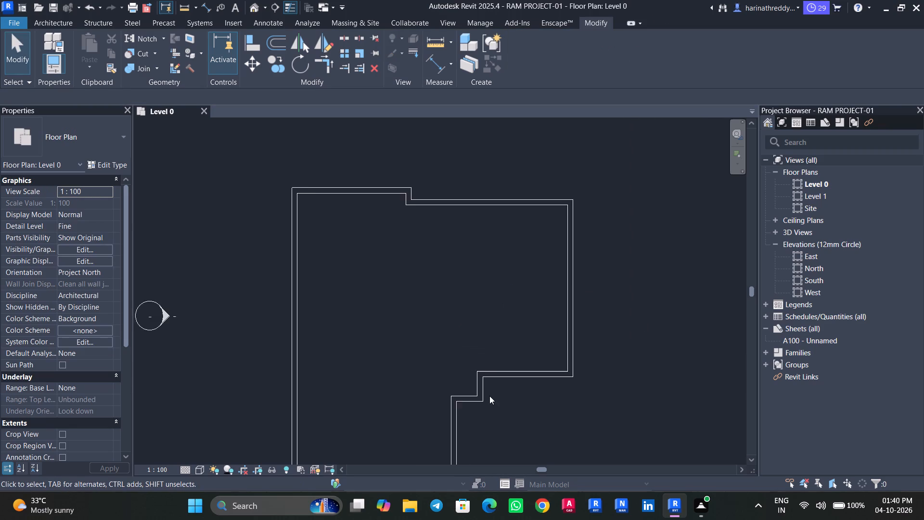
middle_click_drag(496, 408, 497, 371)
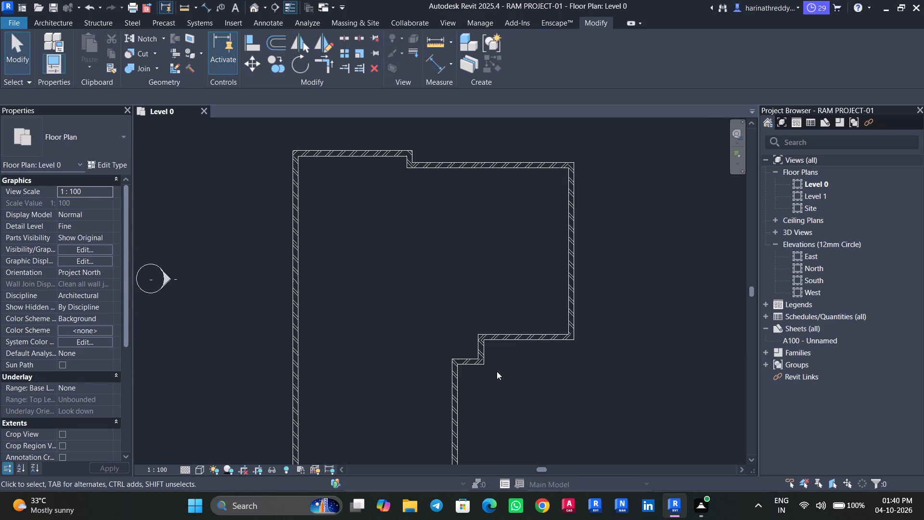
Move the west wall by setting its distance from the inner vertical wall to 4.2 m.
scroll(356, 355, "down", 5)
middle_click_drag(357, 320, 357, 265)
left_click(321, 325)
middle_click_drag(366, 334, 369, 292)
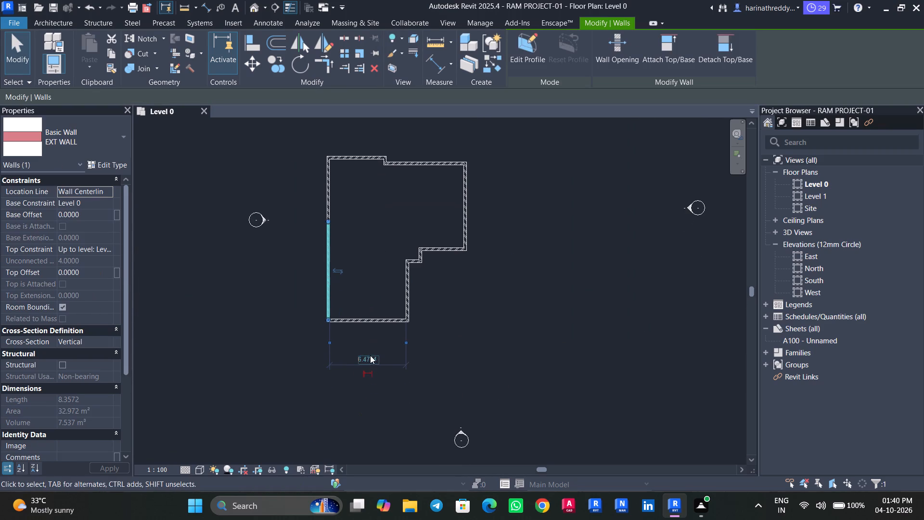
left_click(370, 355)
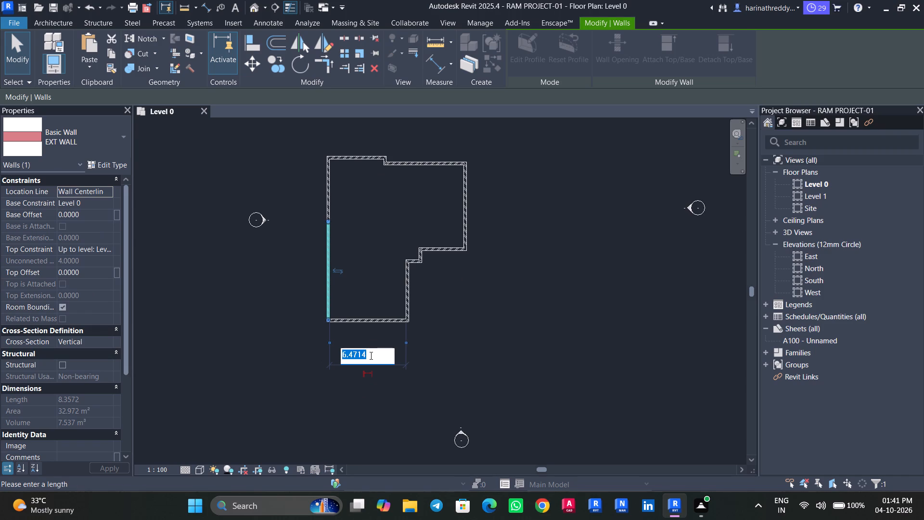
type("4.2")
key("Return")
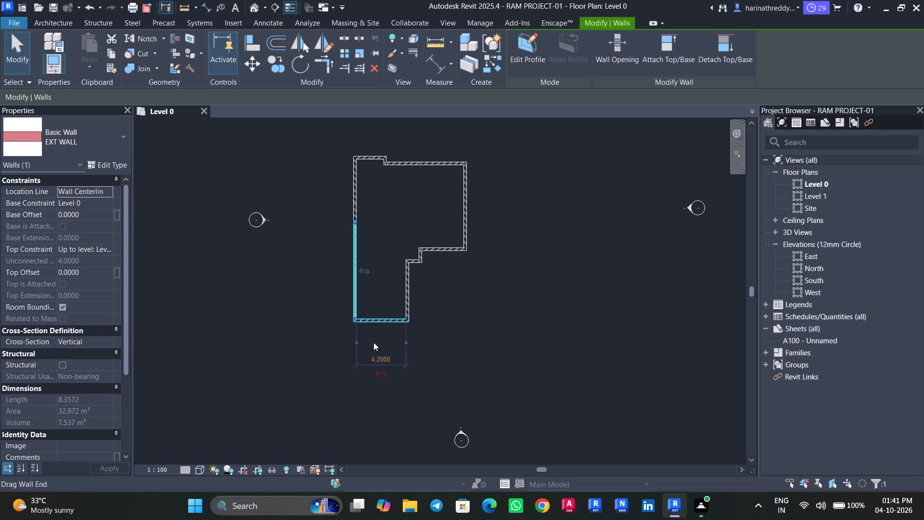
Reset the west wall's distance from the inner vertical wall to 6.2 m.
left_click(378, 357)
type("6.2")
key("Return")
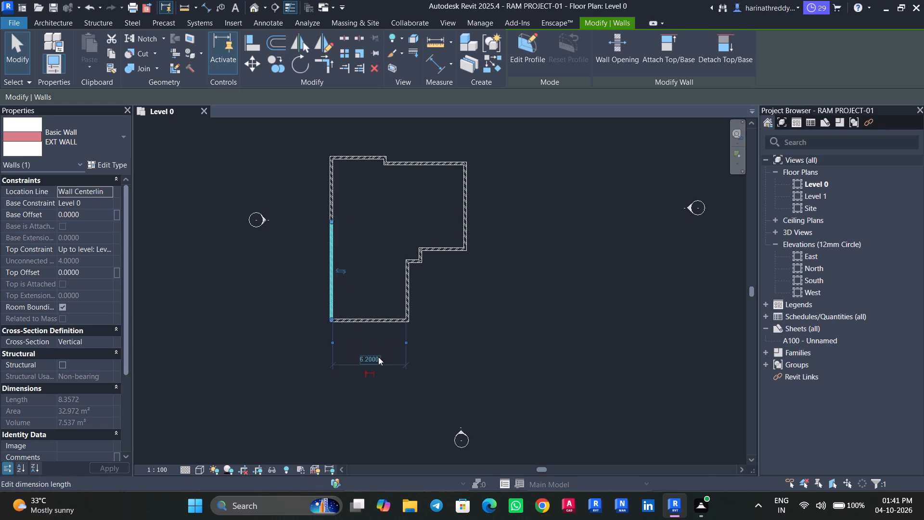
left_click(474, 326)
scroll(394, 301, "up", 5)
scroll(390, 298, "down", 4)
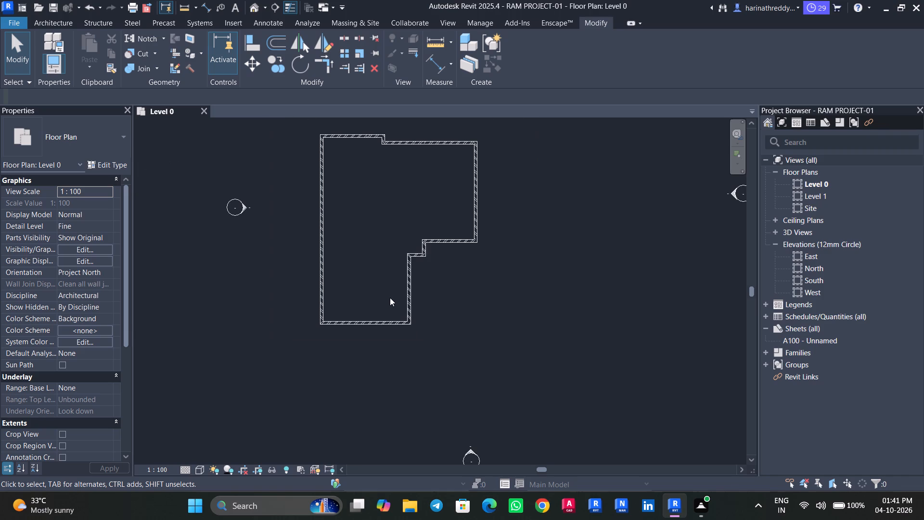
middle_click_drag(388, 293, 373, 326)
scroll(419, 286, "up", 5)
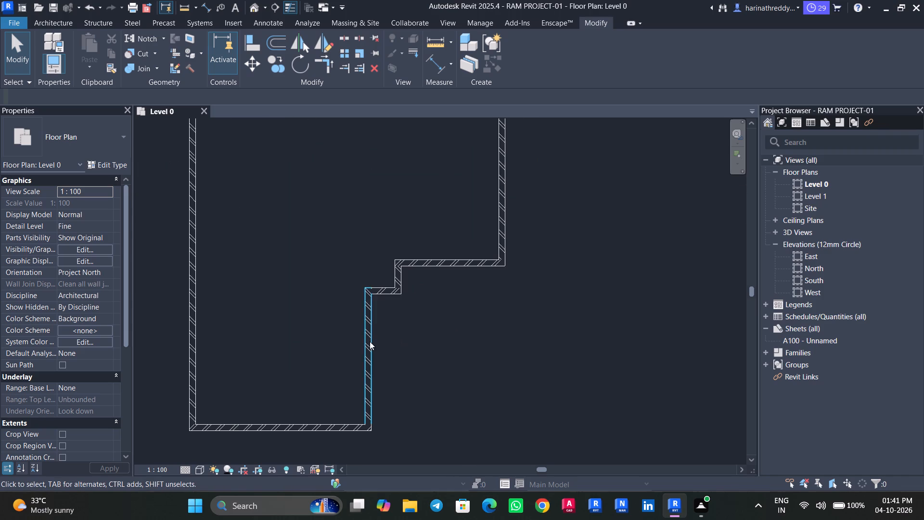
Move the inner vertical wall by setting its distance from the short vertical step wall to 2 m.
left_click(368, 341)
scroll(389, 346, "down", 3)
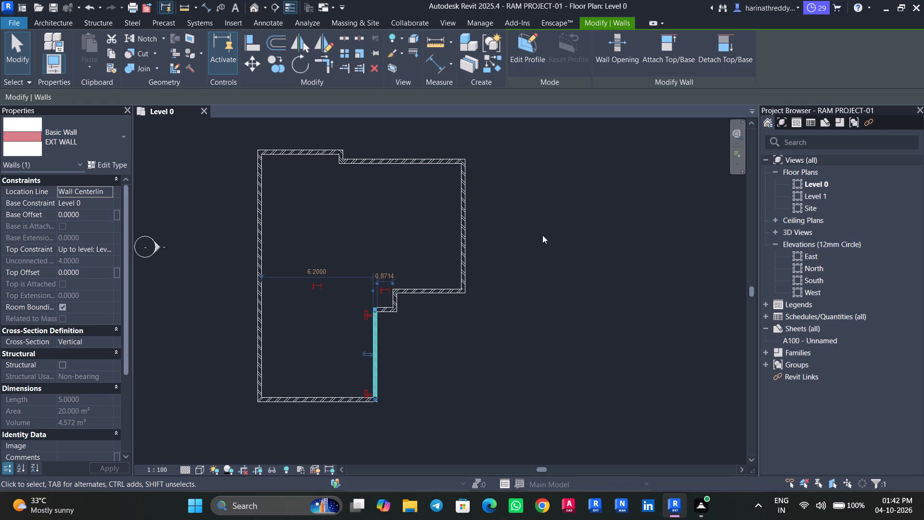
middle_click_drag(348, 299, 350, 297)
middle_click_drag(350, 297, 366, 268)
key("Escape")
key("Escape")
left_click(395, 299)
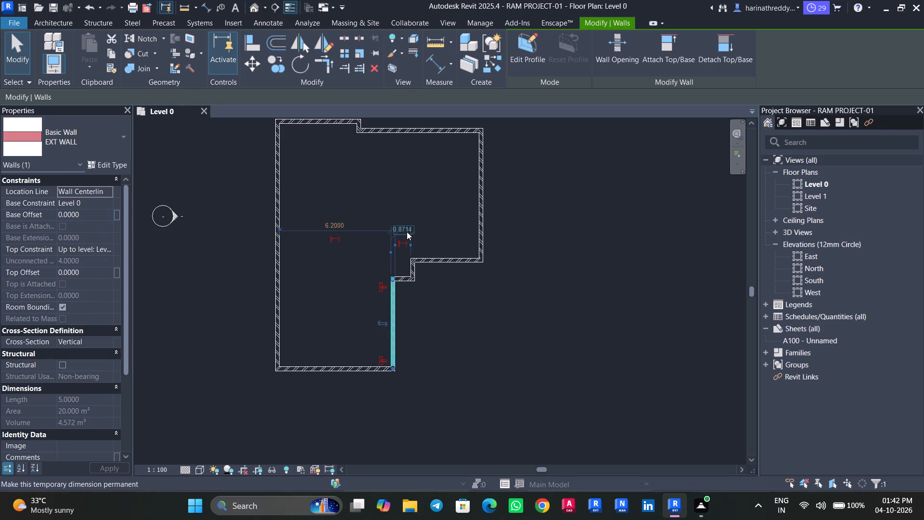
left_click(407, 232)
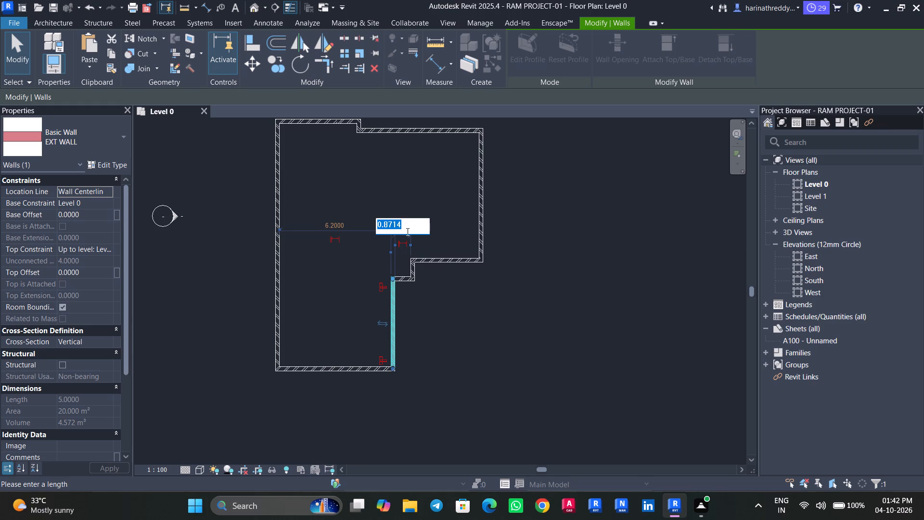
key("2")
key("Return")
middle_click_drag(427, 376, 465, 377)
key("Escape")
Move the west wall by setting its distance from the relocated inner vertical wall to 6.2 m.
left_click(320, 312)
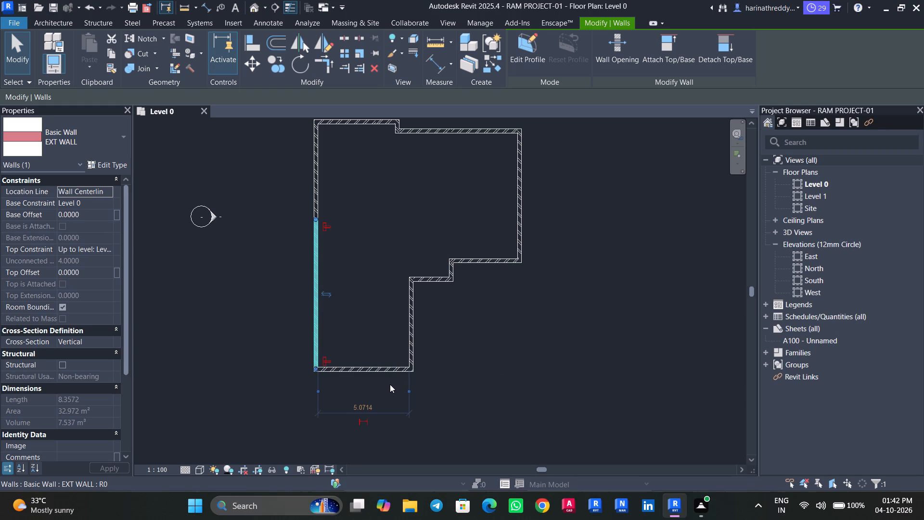
left_click(370, 405)
type("6.2")
key("Return")
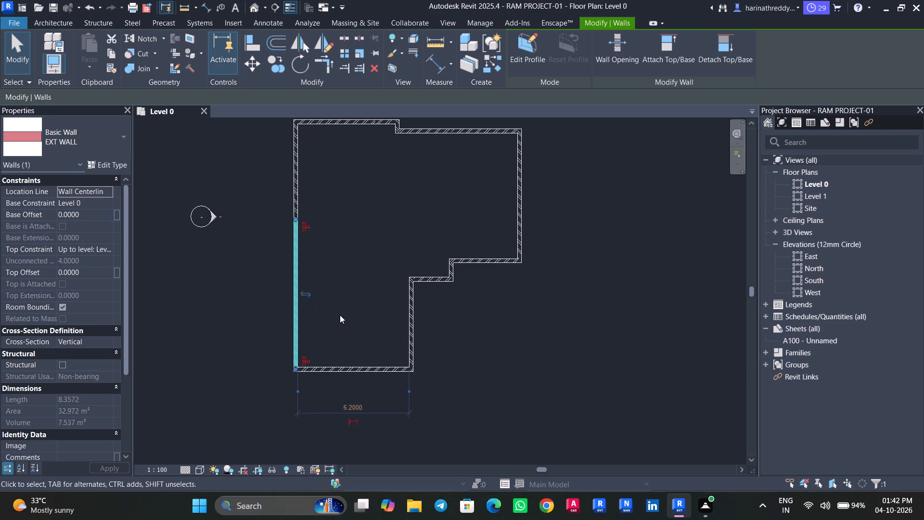
middle_click_drag(340, 315, 358, 333)
scroll(358, 333, "down", 1)
key("Escape")
key("Escape")
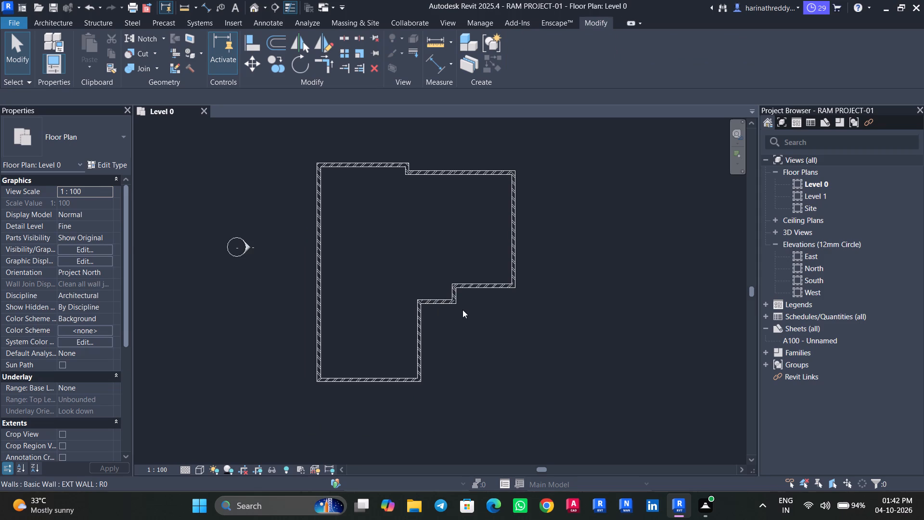
Draw EXT WALL segments enclosing the southeast room: 3.8 m west from the east wall, about 2.2 m clear of its south wall, then south to the step corner.
left_click(458, 293)
scroll(458, 293, "up", 5)
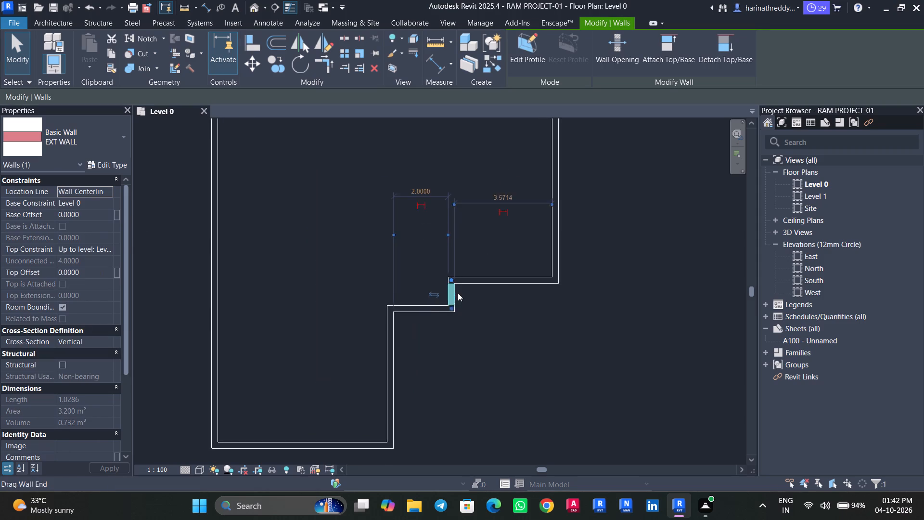
middle_click_drag(457, 296, 458, 356)
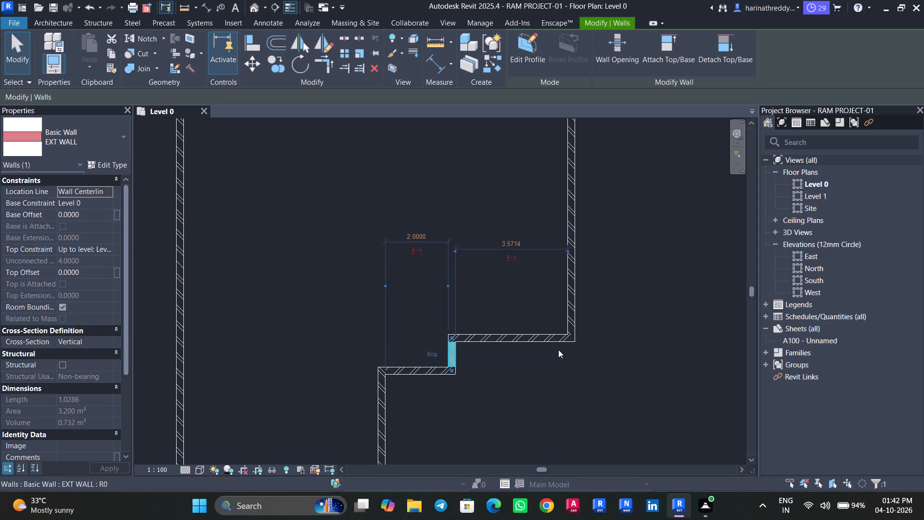
middle_click_drag(579, 343, 535, 414)
key("Escape")
key("Escape")
type("WA")
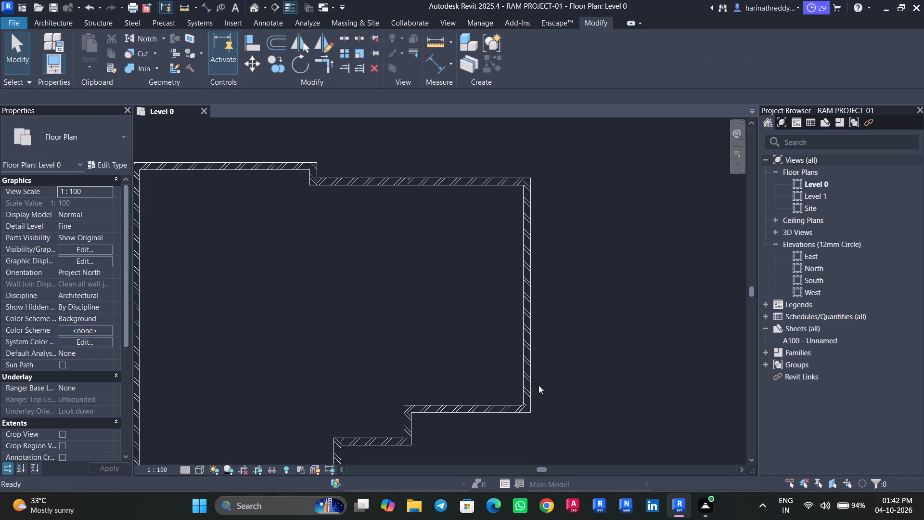
left_click(526, 333)
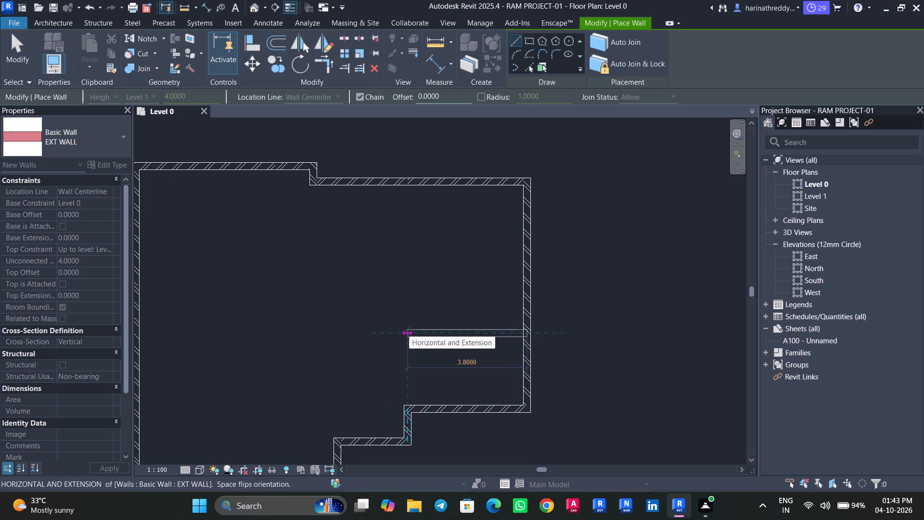
middle_click_drag(409, 331, 433, 313)
middle_click(433, 313)
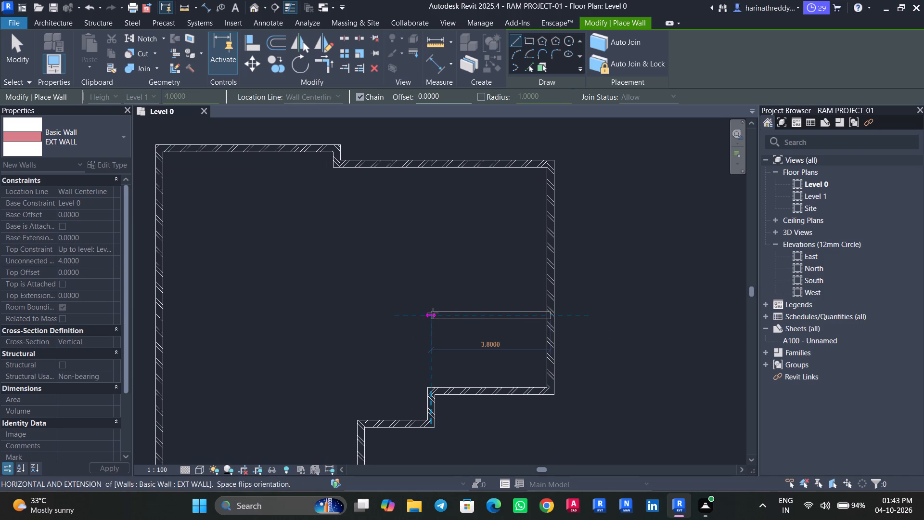
left_click(433, 313)
left_click(432, 389)
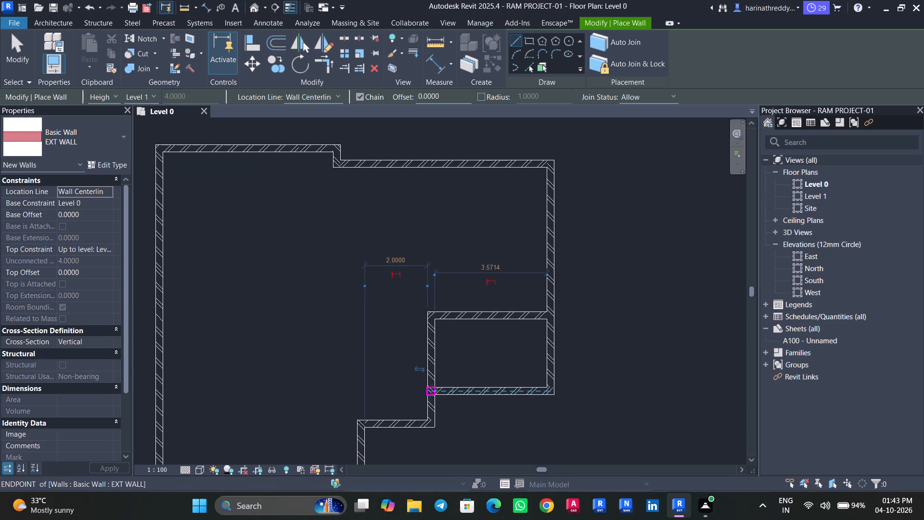
key("Escape")
key("Escape")
key("Escape")
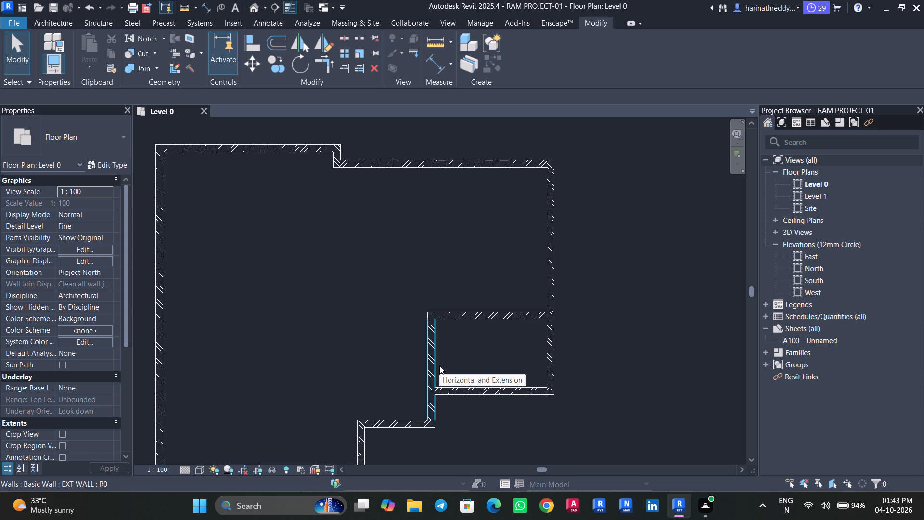
key("Escape")
key("Escape")
key("Escape")
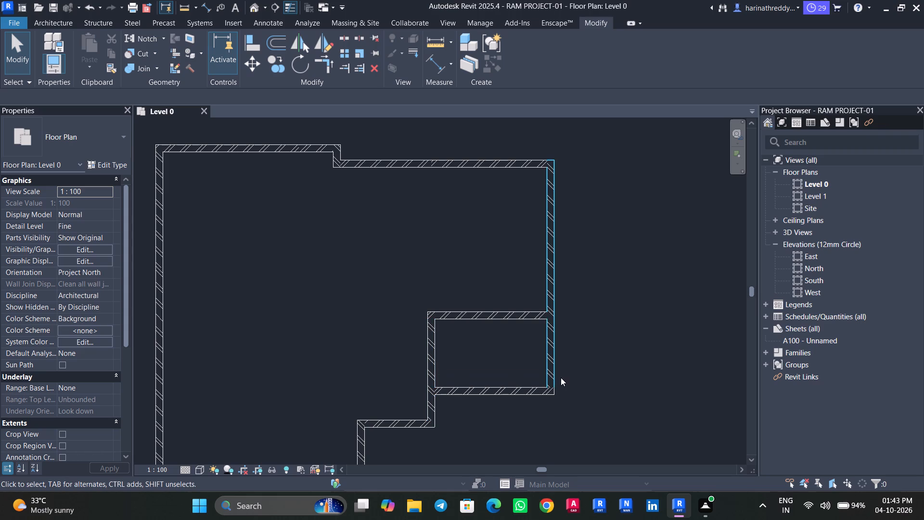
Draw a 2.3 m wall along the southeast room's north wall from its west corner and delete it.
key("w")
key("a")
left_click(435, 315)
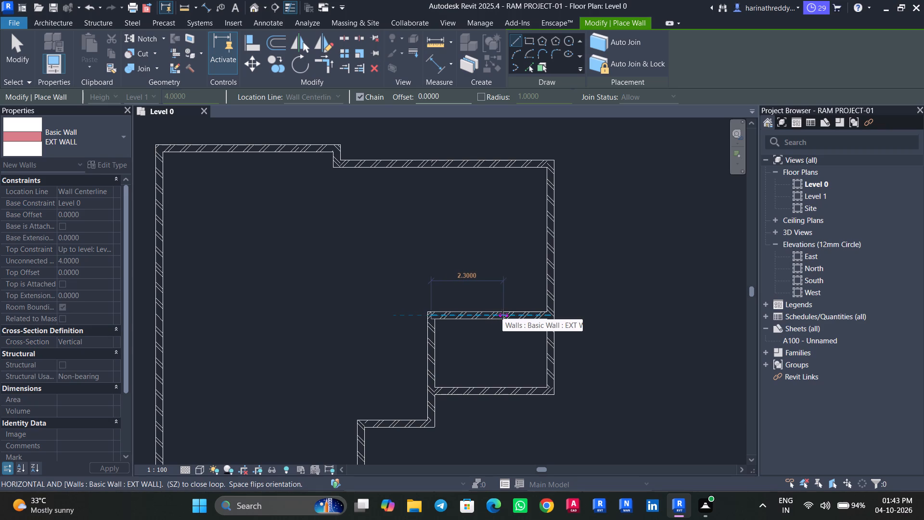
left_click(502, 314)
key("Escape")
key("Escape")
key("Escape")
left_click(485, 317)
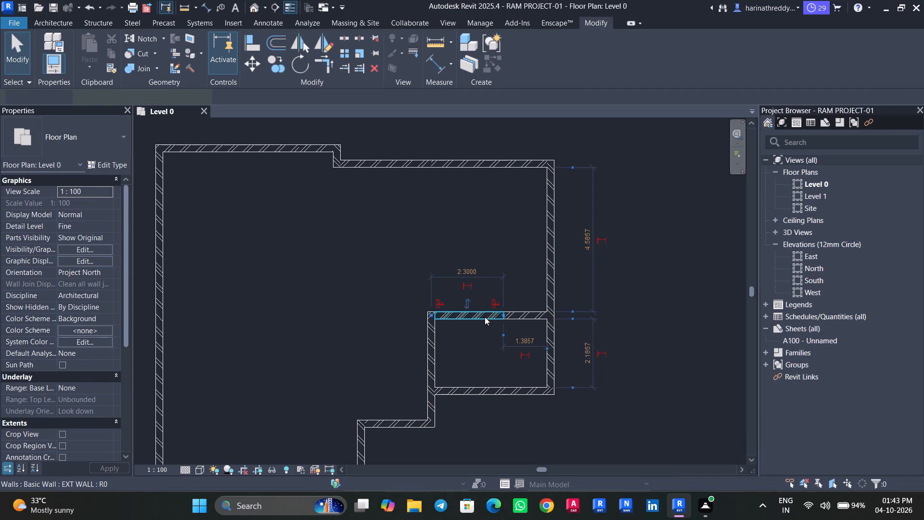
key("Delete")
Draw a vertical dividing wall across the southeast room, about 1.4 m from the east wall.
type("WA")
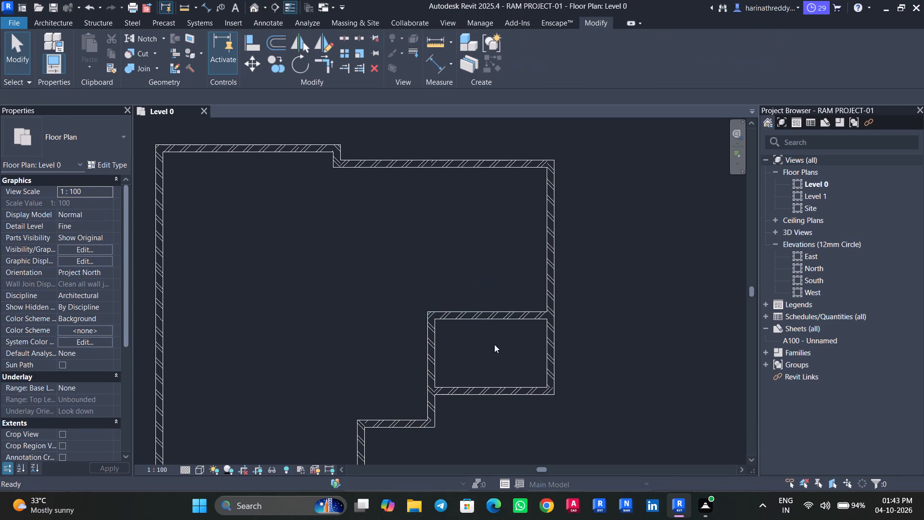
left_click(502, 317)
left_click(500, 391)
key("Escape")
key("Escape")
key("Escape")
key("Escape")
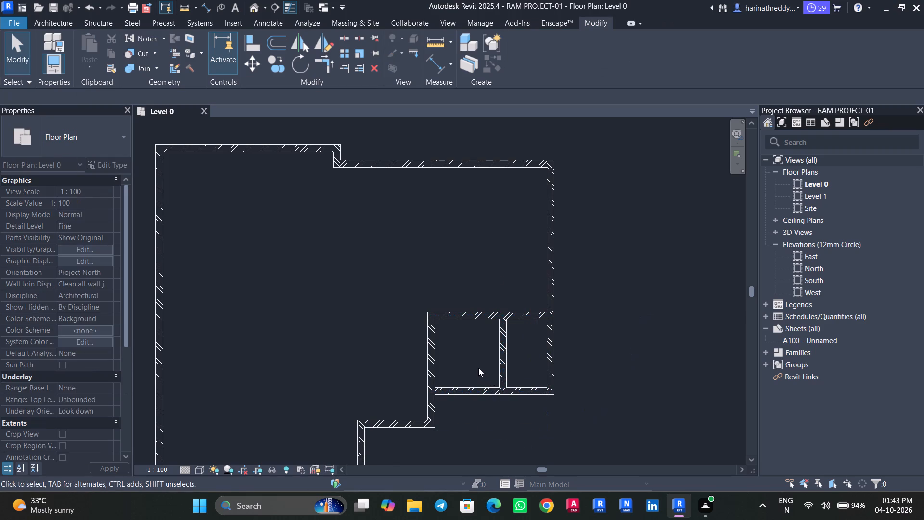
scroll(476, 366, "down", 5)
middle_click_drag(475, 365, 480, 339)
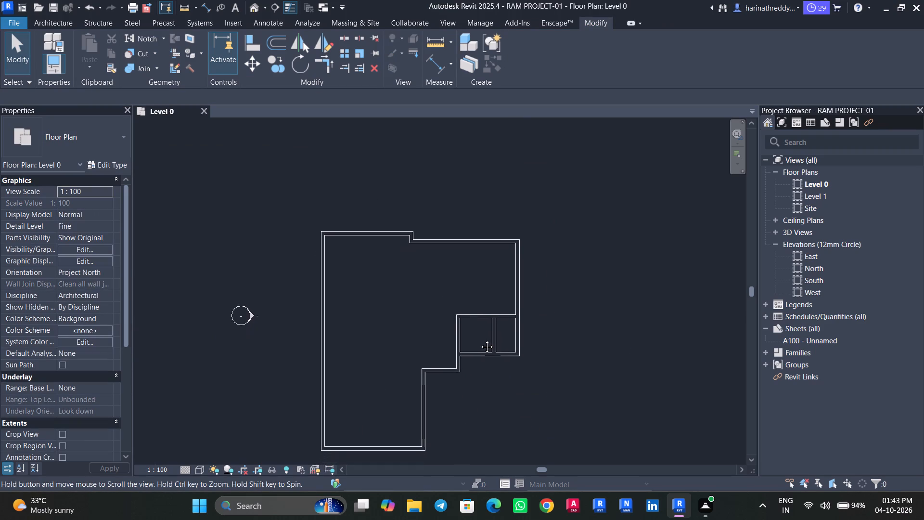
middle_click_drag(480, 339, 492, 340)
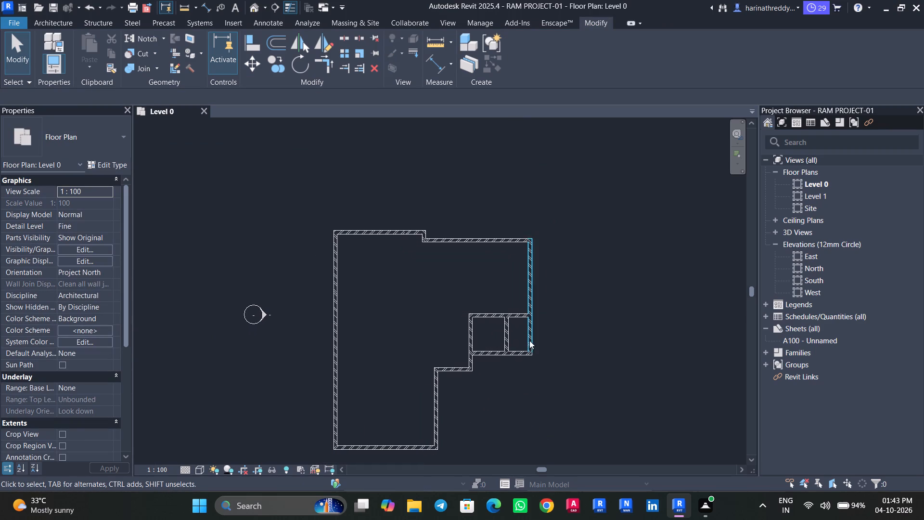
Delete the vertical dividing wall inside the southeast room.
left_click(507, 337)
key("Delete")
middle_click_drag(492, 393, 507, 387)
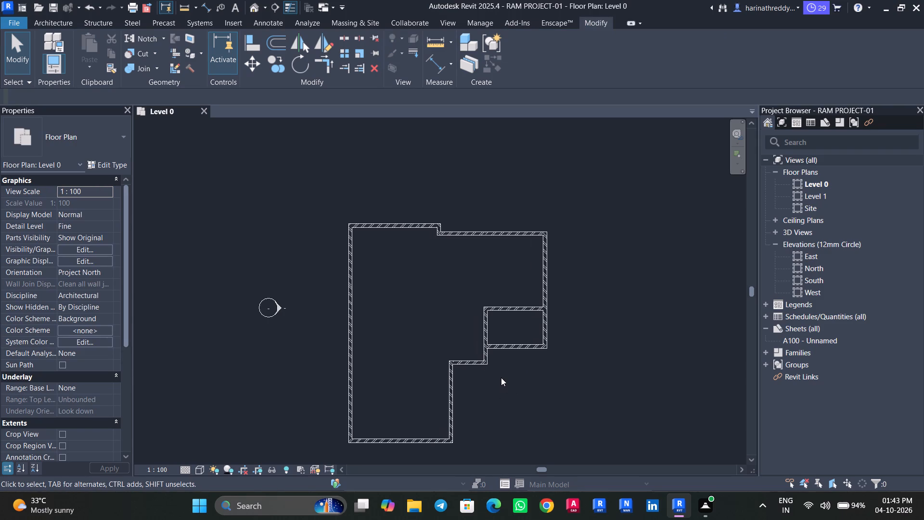
Draw EXT WALL segments from the step corner: about 1.5 m north, then east to the southeast room's west wall, enclosing a small room.
type("WA")
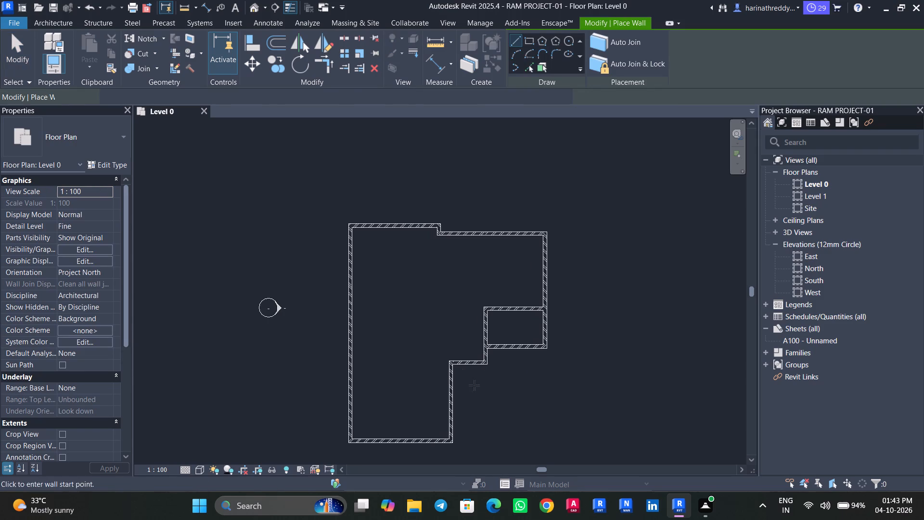
scroll(453, 362, "up", 4)
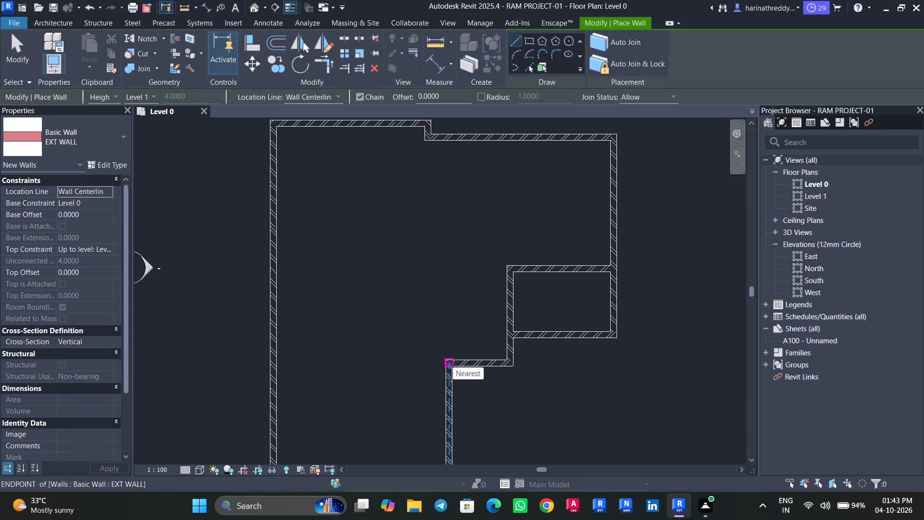
left_click(451, 361)
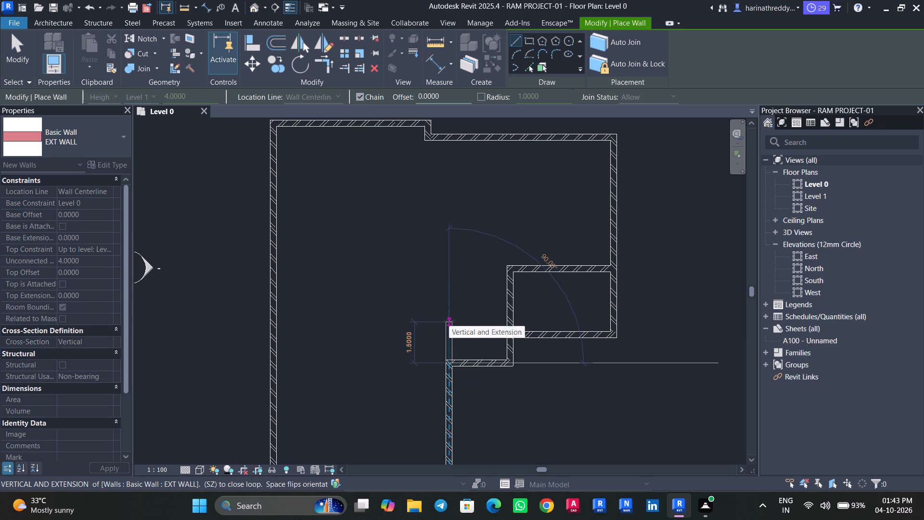
left_click(449, 321)
left_click(514, 318)
key("Escape")
key("Escape")
key("Escape")
scroll(534, 376, "down", 3)
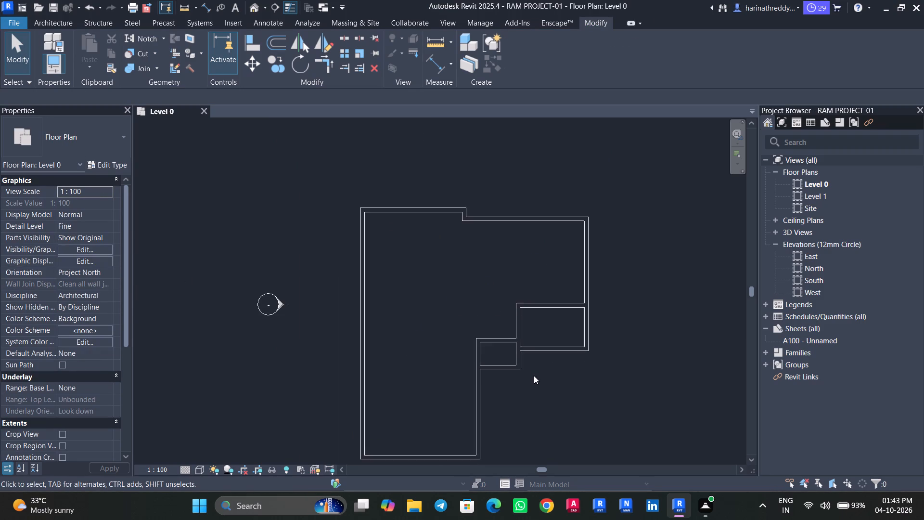
middle_click_drag(534, 376, 502, 373)
scroll(501, 374, "down", 2)
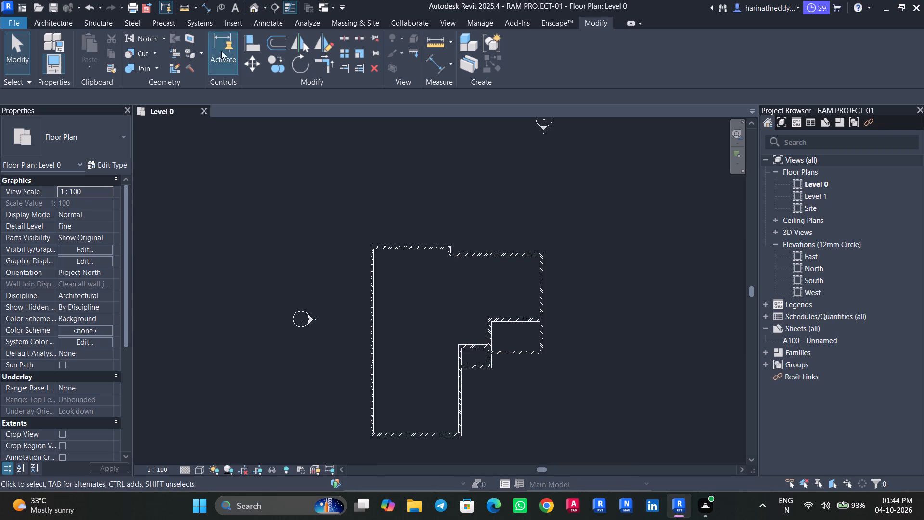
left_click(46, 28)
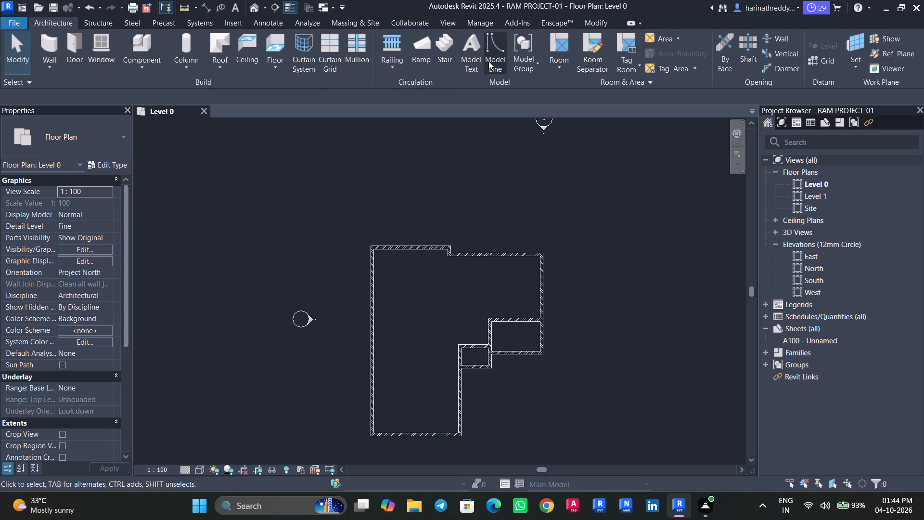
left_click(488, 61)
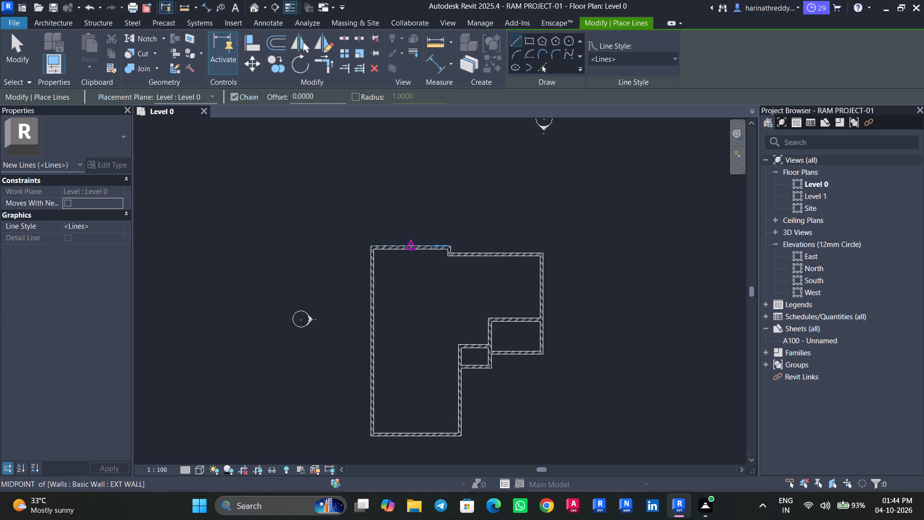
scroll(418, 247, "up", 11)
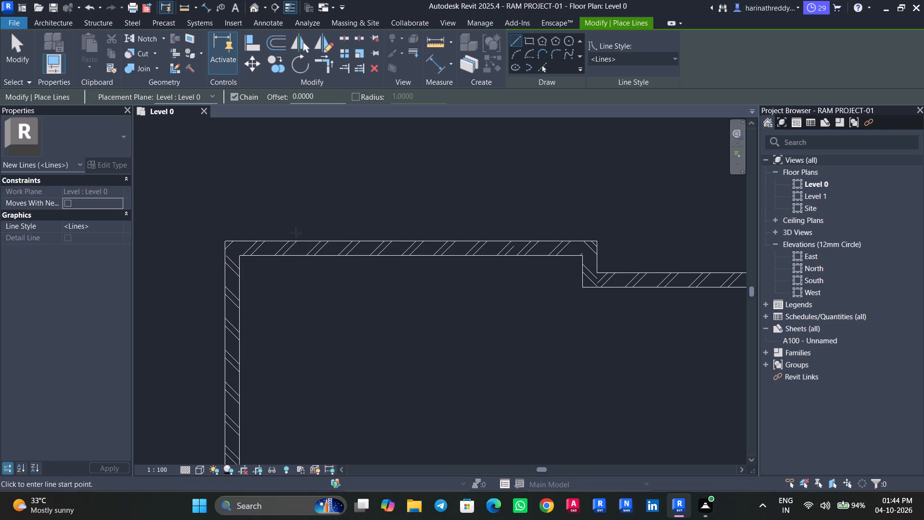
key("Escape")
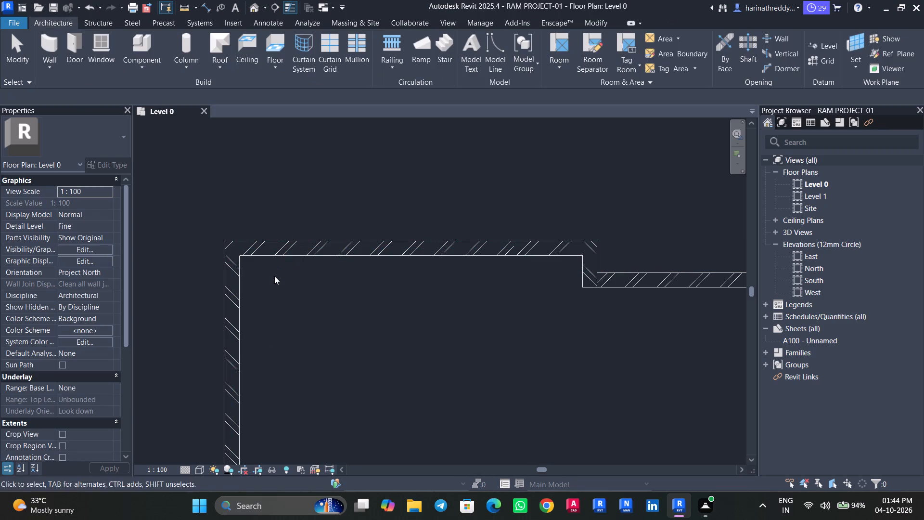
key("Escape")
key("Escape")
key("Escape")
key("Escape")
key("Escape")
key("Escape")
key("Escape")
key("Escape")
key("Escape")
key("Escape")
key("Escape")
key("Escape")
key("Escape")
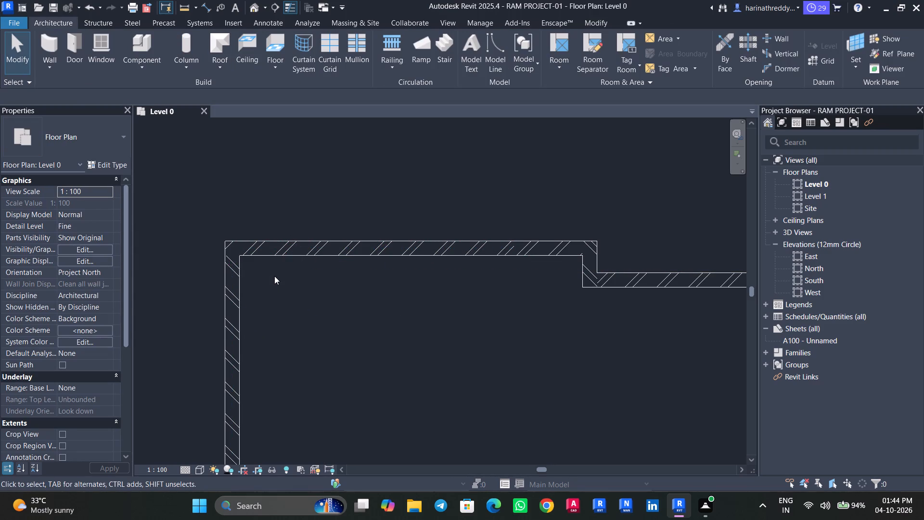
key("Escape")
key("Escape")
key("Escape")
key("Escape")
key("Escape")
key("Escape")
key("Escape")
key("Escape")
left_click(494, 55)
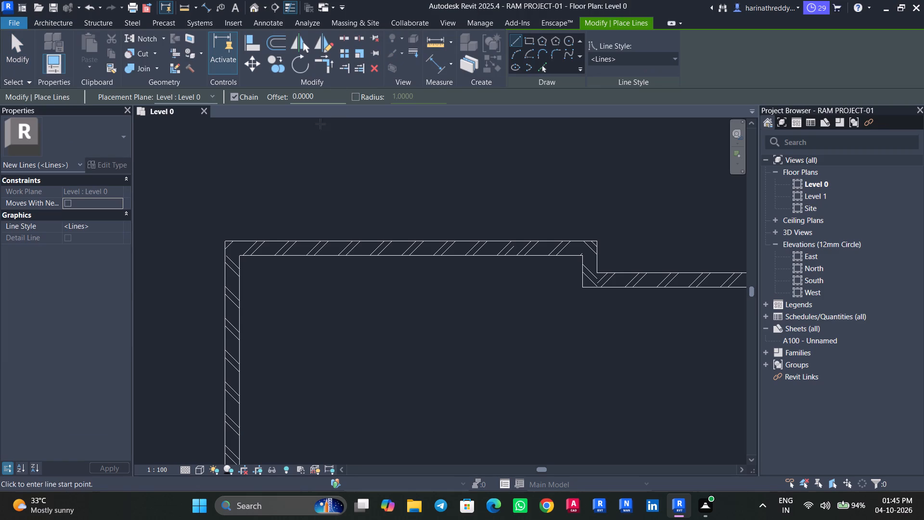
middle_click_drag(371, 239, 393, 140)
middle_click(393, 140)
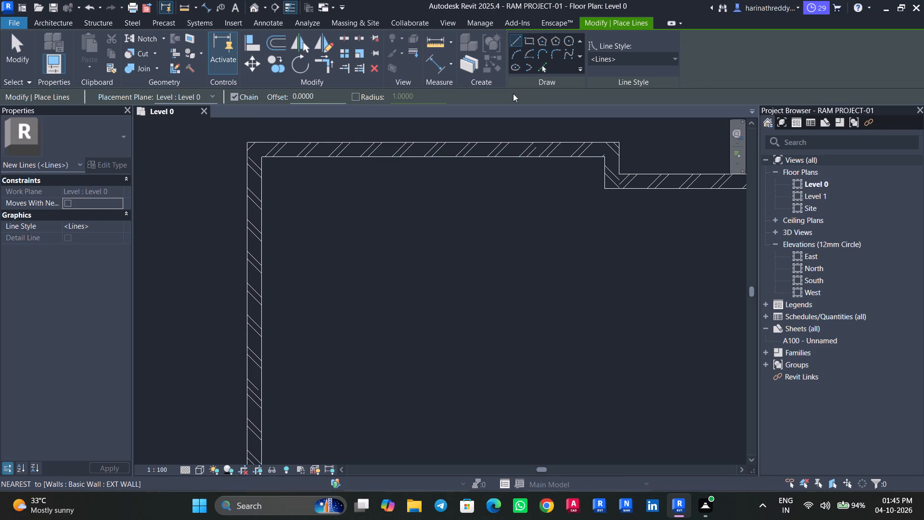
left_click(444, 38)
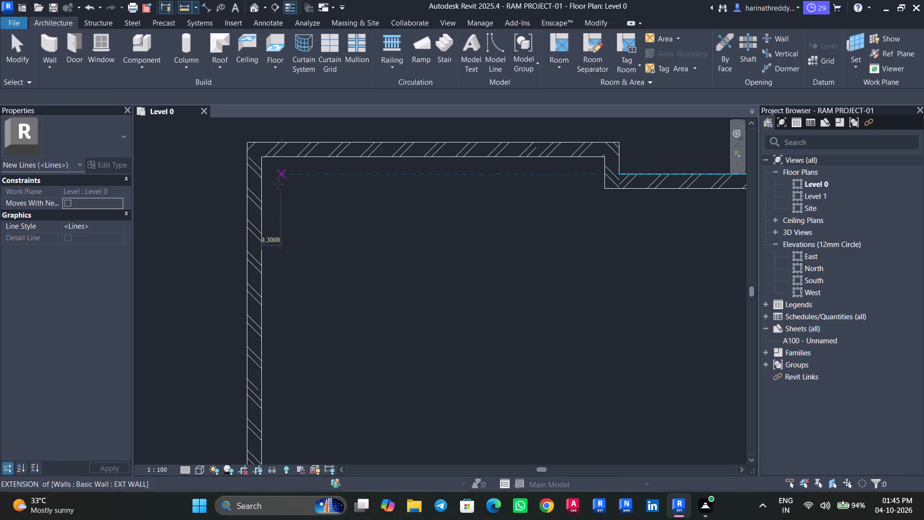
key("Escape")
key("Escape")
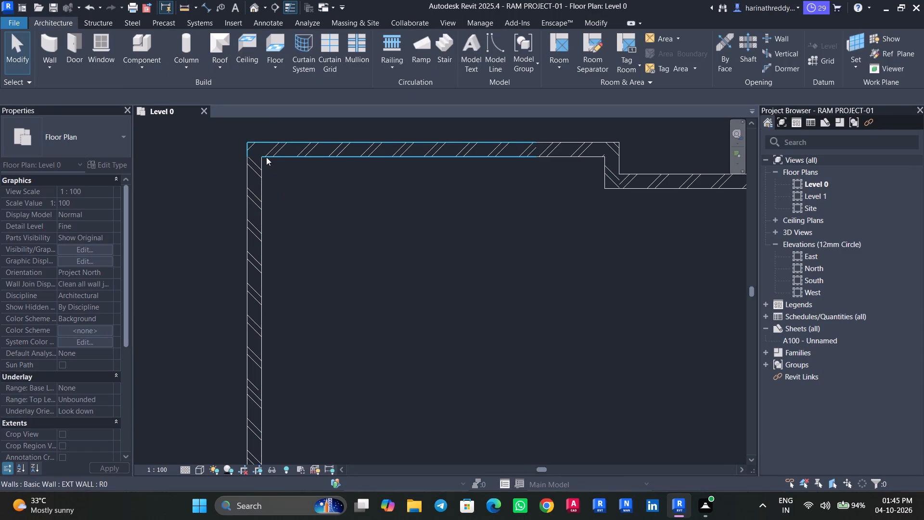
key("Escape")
Draw EXT WALL segments enclosing a northwest room: about 4.5 m east from the west wall, then about 3.4 m north to the north wall.
scroll(280, 190, "down", 9)
key("w")
key("a")
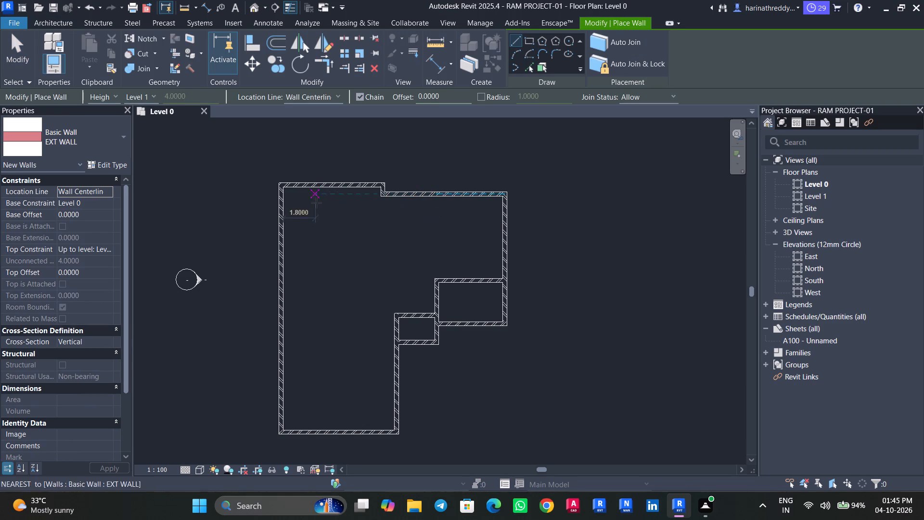
scroll(346, 186, "up", 3)
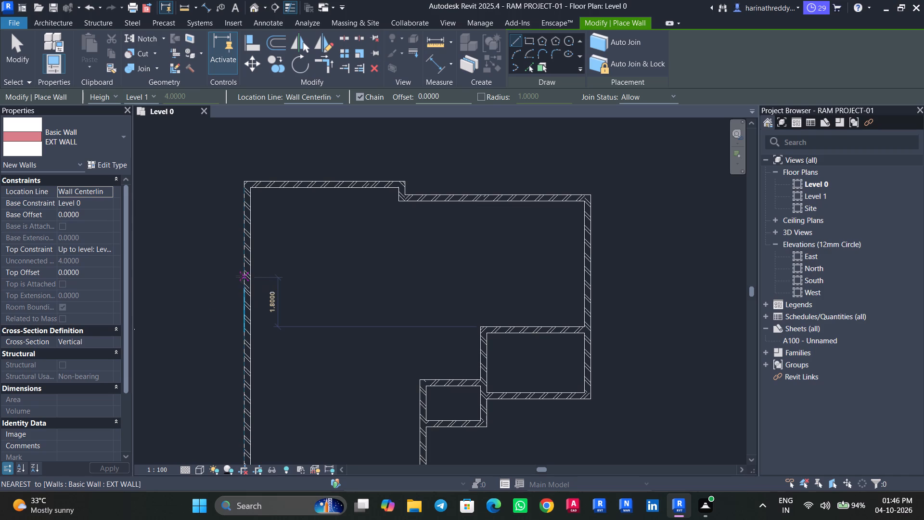
left_click(247, 280)
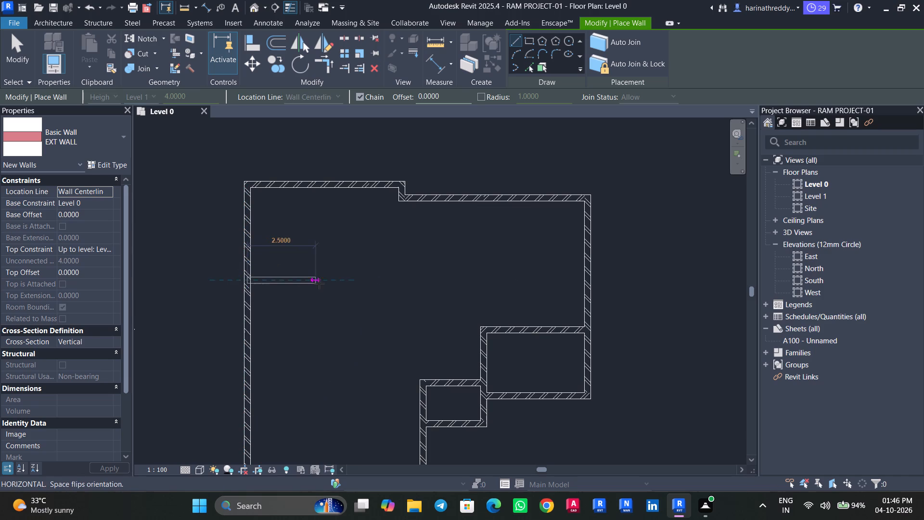
left_click(369, 285)
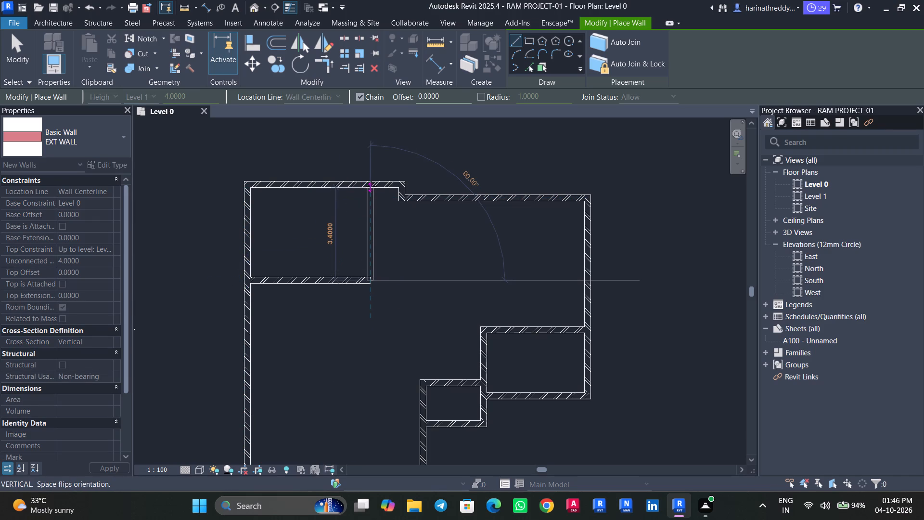
left_click(371, 185)
key("Escape")
key("Escape")
key("Escape")
key("Escape")
Add aligned dimensions between the inner wall faces for the northwest room's width and depth.
type("DI")
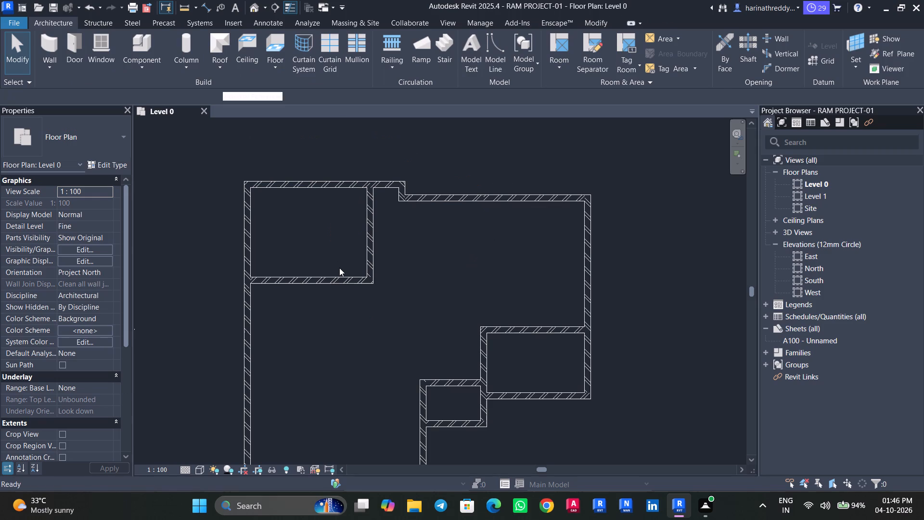
key("Tab")
left_click(254, 235)
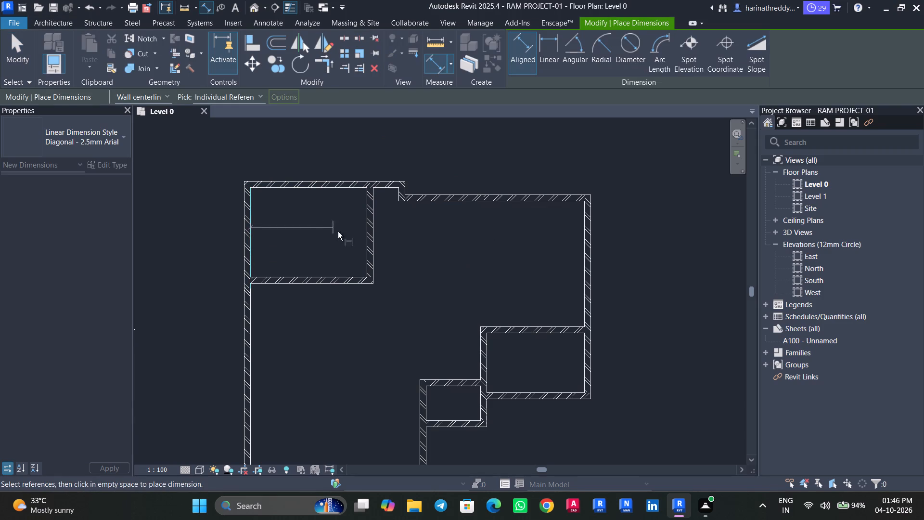
key("Tab")
left_click(364, 234)
left_click(448, 234)
key("Escape")
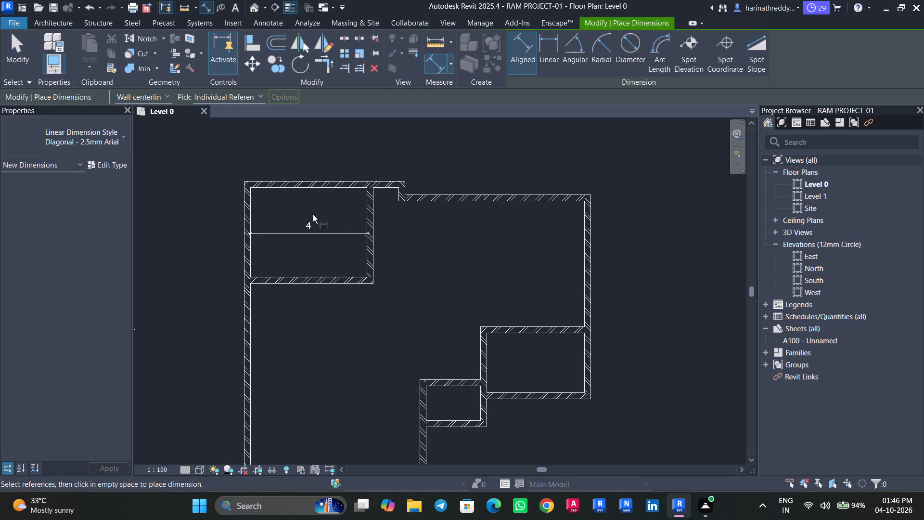
key("Tab")
left_click(321, 192)
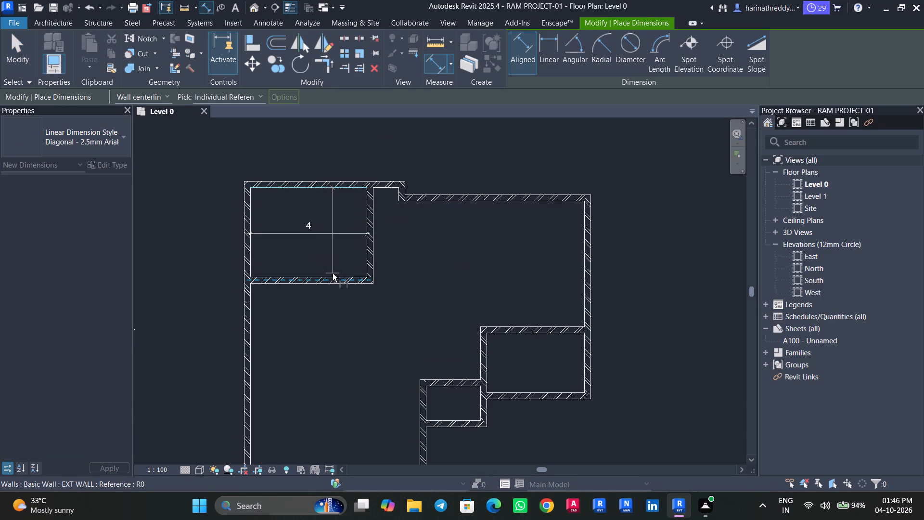
key("Tab")
left_click(333, 273)
left_click(392, 308)
key("Escape")
key("Escape")
key("Escape")
Move the northwest room's south wall by setting the room's inside depth to 3.8 m.
left_click(334, 285)
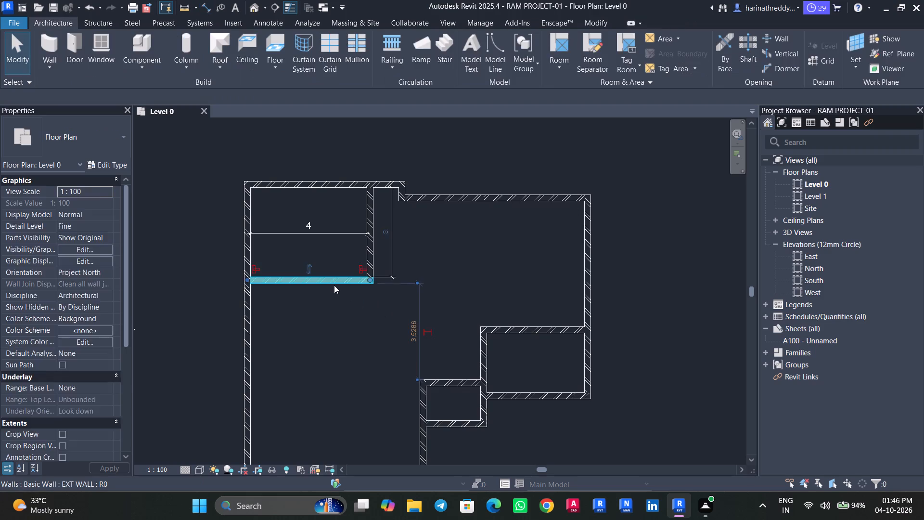
scroll(372, 245, "up", 4)
left_click(394, 224)
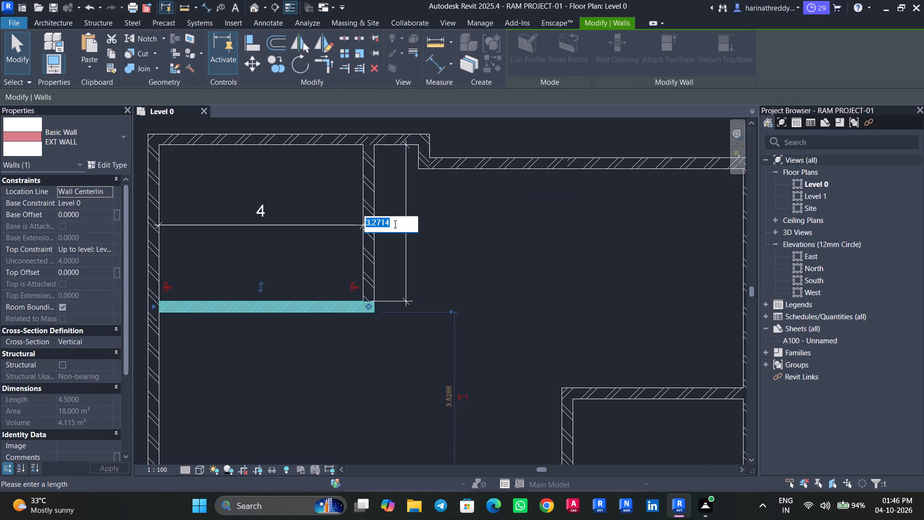
type("3.")
key("8")
key("Return")
key("Escape")
key("Escape")
Move the northwest room's east wall by setting the room's inside width to 3.6 m.
left_click(362, 249)
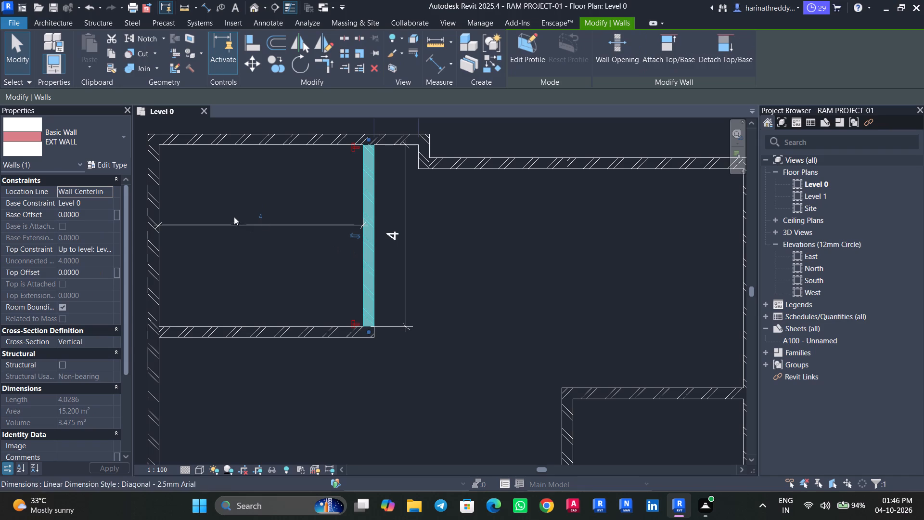
left_click(261, 216)
type("3.6")
key("Return")
key("Escape")
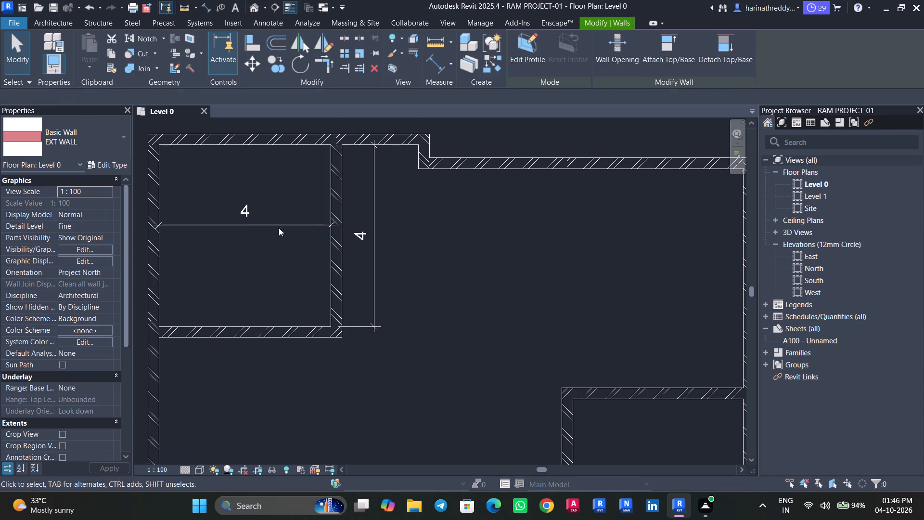
left_click(340, 271)
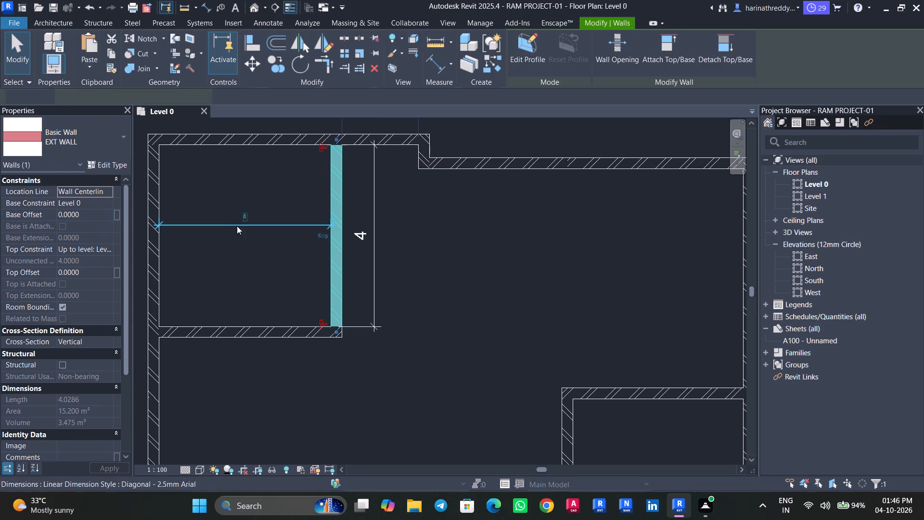
left_click(245, 215)
type("3.6")
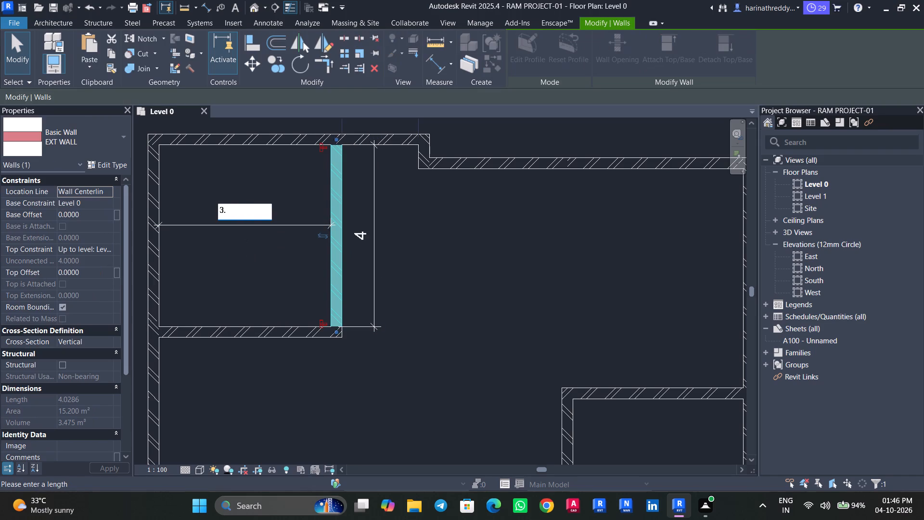
key("Return")
key("Escape")
key("Escape")
Set the project's Length and Distance units in meters to 1 decimal place.
type("UN")
left_click(398, 246)
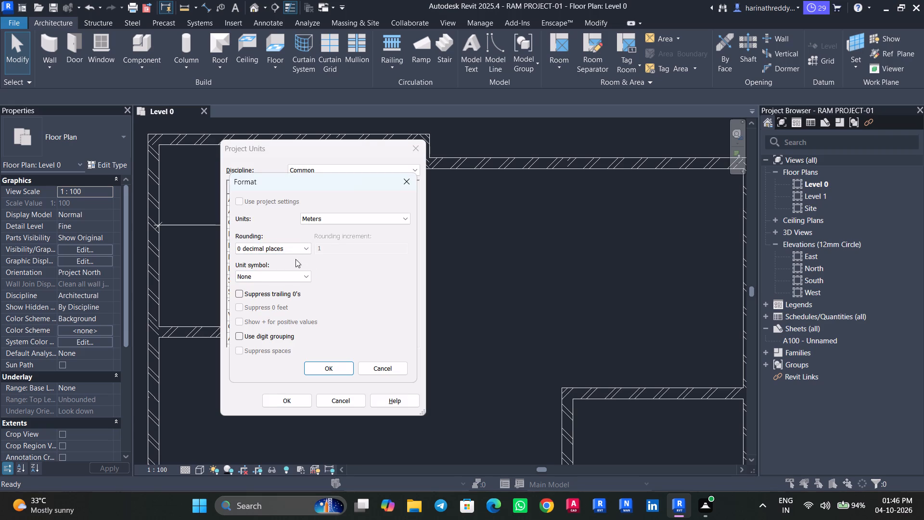
left_click(294, 253)
left_click(296, 288)
left_click(328, 365)
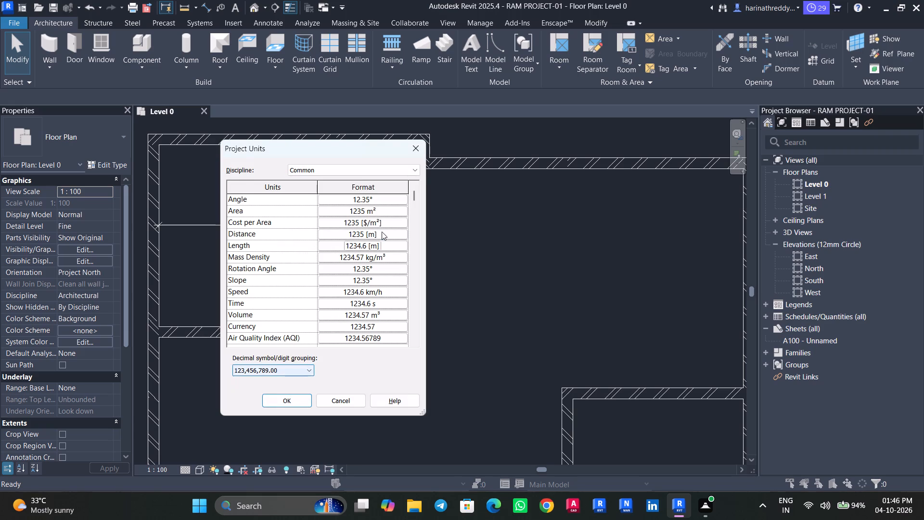
left_click(383, 231)
left_click(284, 245)
left_click(276, 290)
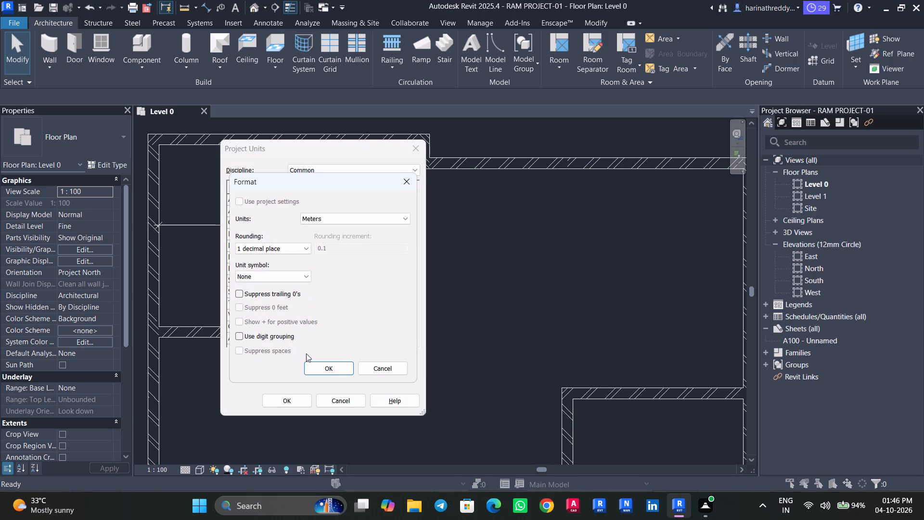
left_click(317, 368)
left_click(295, 401)
key("Escape")
key("Escape")
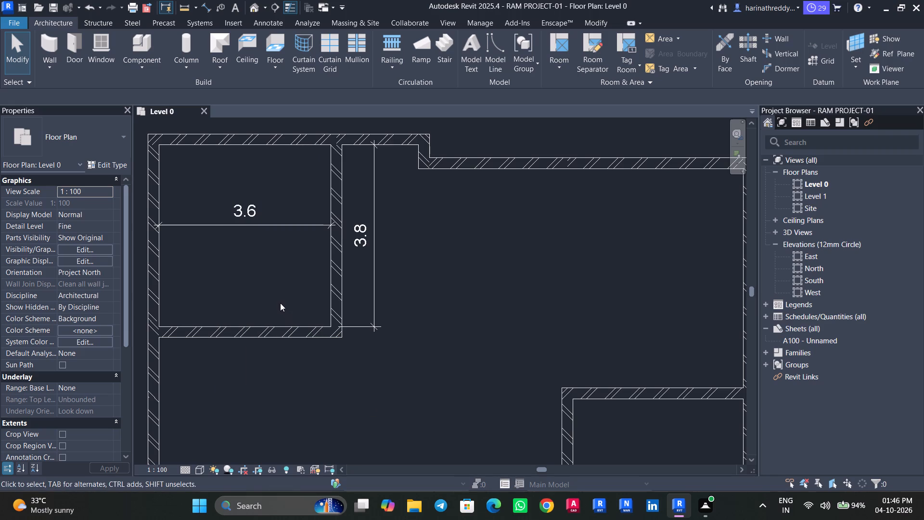
Delete the northwest room's width and depth dimensions.
left_click(293, 224)
key("Delete")
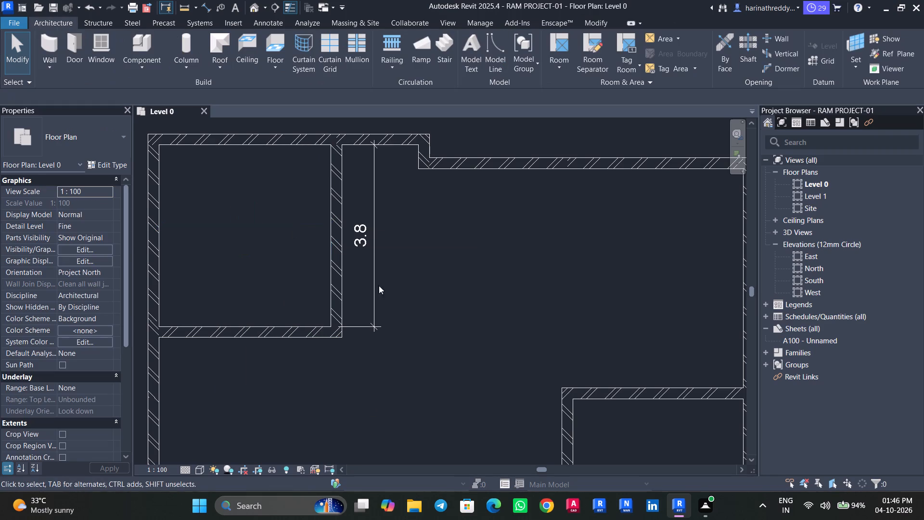
left_click(378, 280)
key("Delete")
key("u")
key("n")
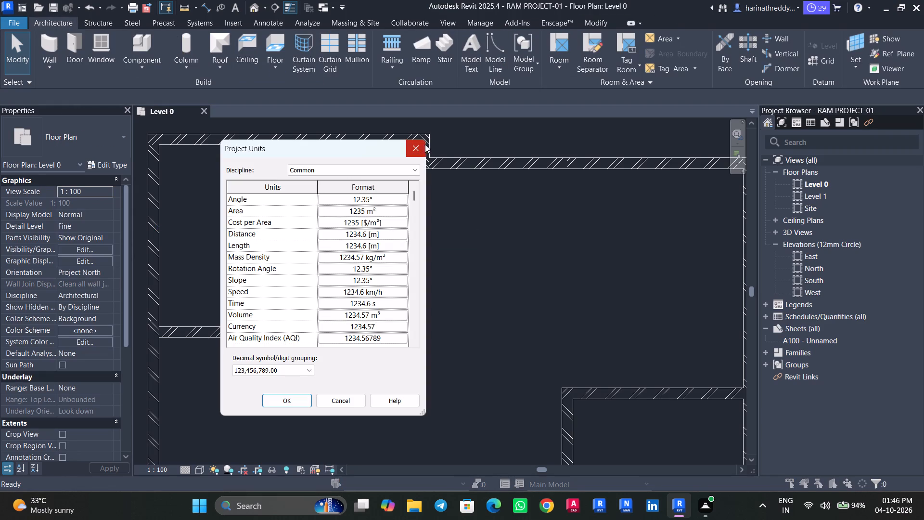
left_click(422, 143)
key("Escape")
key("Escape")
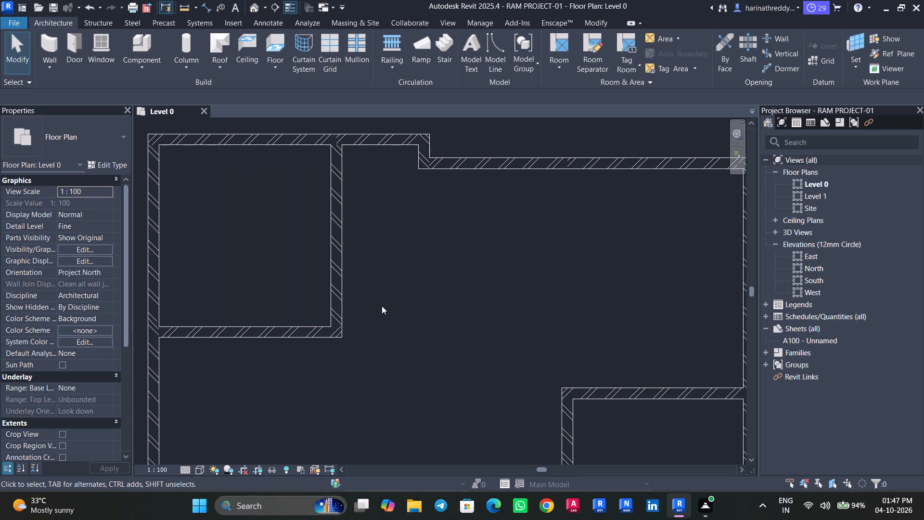
Draw EXT WALL segments enclosing a room south of the northwest room, against the west wall, about 2.2 m wide and 2.4 m deep inside.
type("WA")
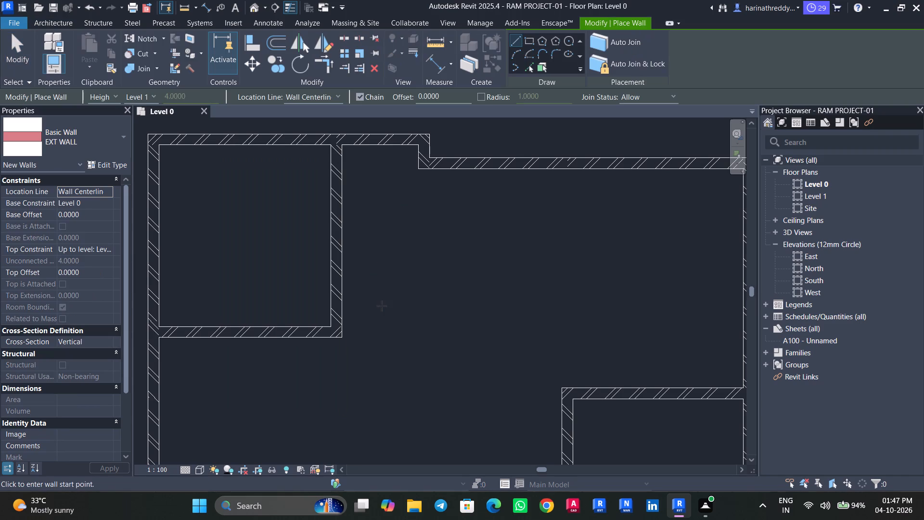
scroll(375, 319, "down", 3)
middle_click_drag(350, 353, 359, 289)
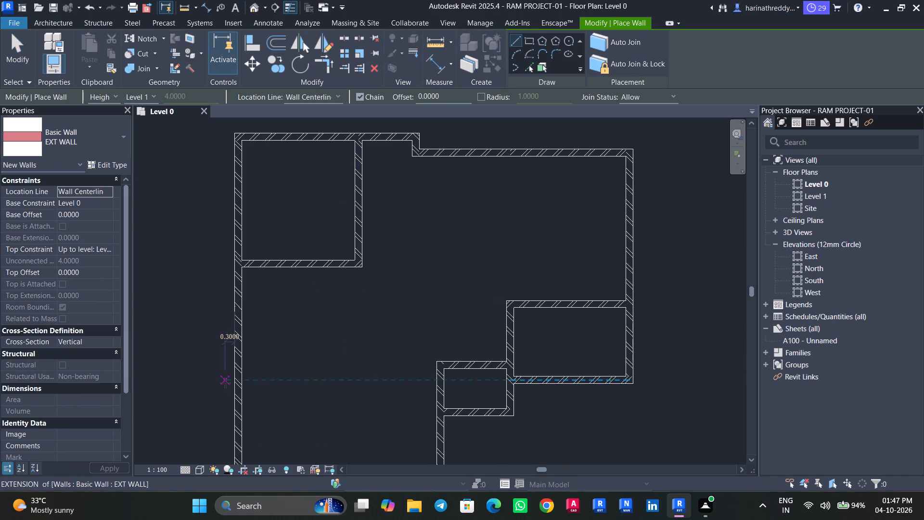
scroll(239, 346, "up", 2)
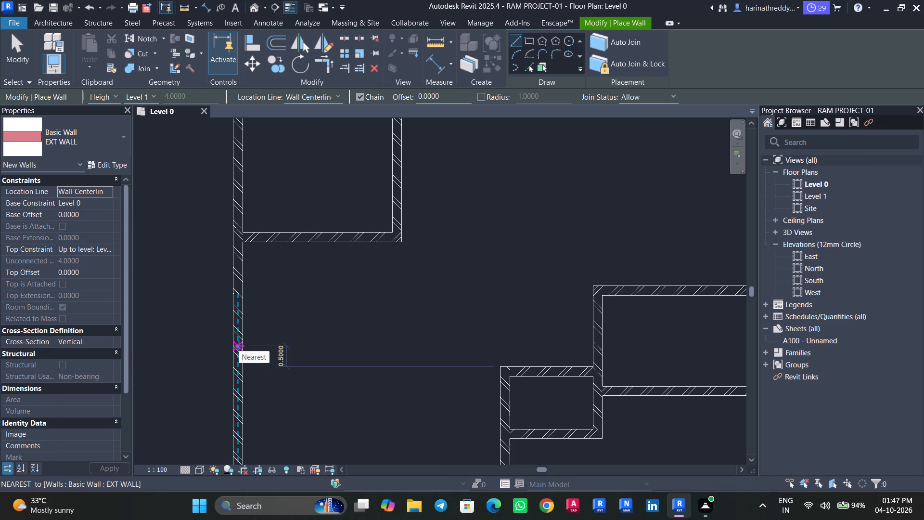
left_click(241, 346)
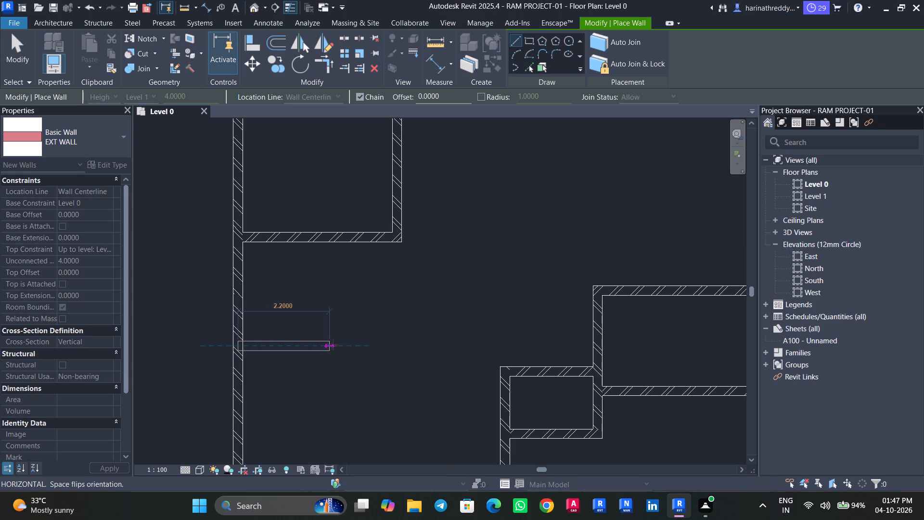
left_click(336, 344)
left_click(336, 243)
key("Escape")
key("Escape")
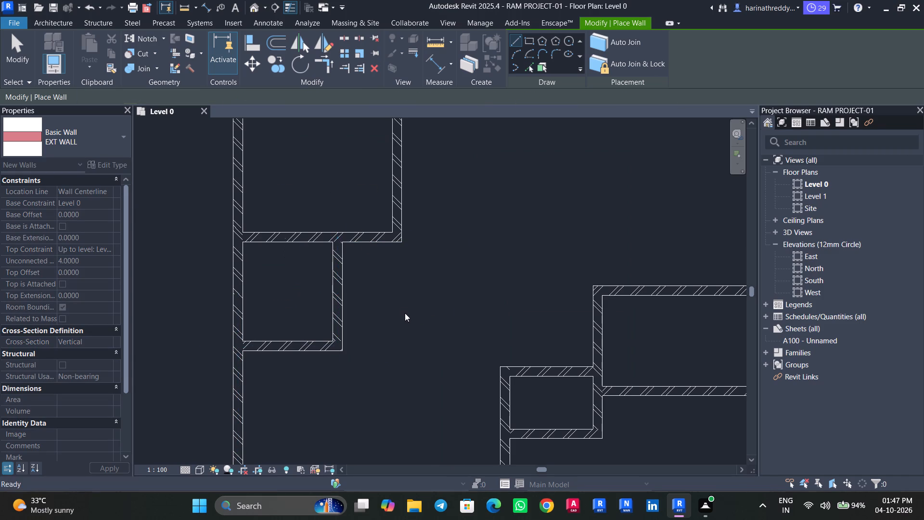
key("Escape")
Add aligned dimensions between the inner wall faces for the new west room's width and depth.
key("d")
key("i")
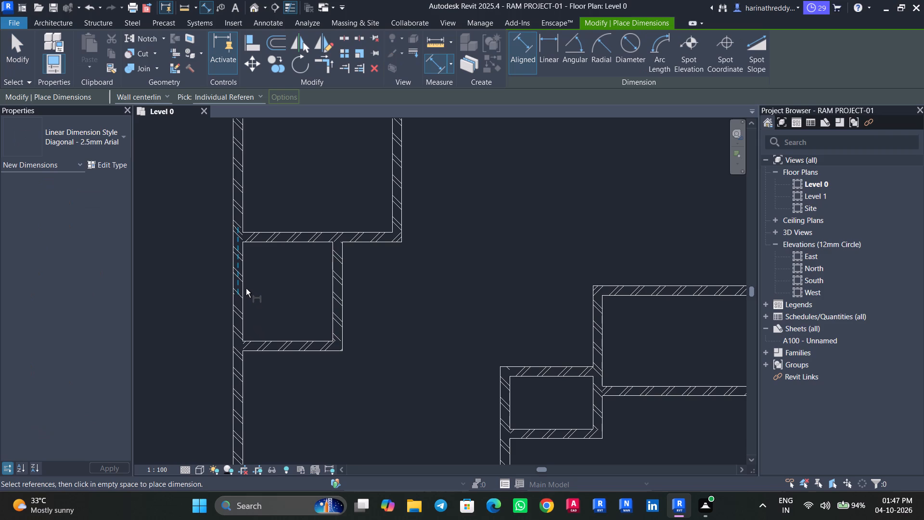
key("Tab")
left_click(246, 288)
key("Tab")
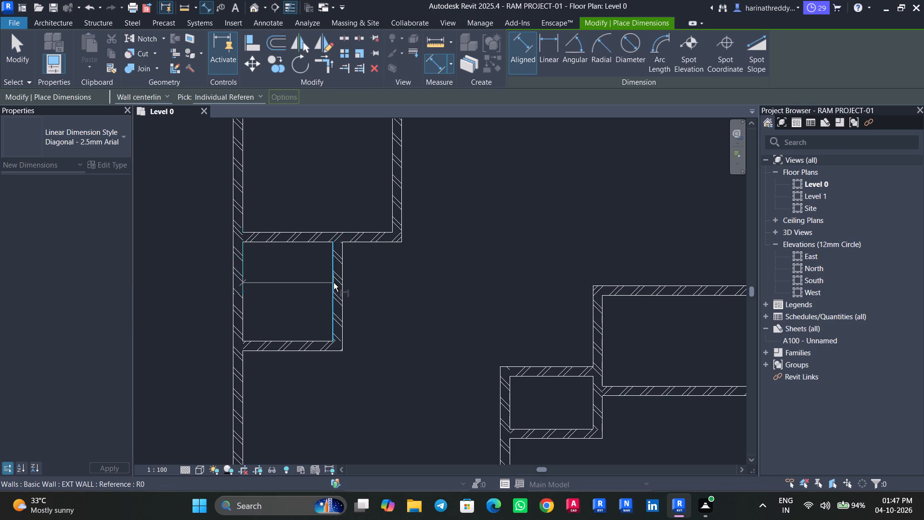
left_click(334, 283)
left_click(441, 274)
key("Tab")
left_click(310, 244)
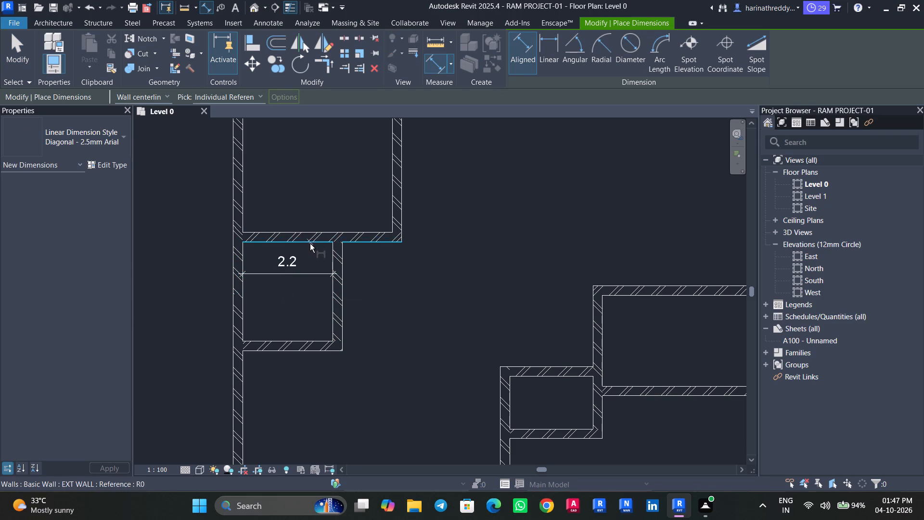
key("Tab")
left_click(307, 338)
left_click(405, 384)
key("Escape")
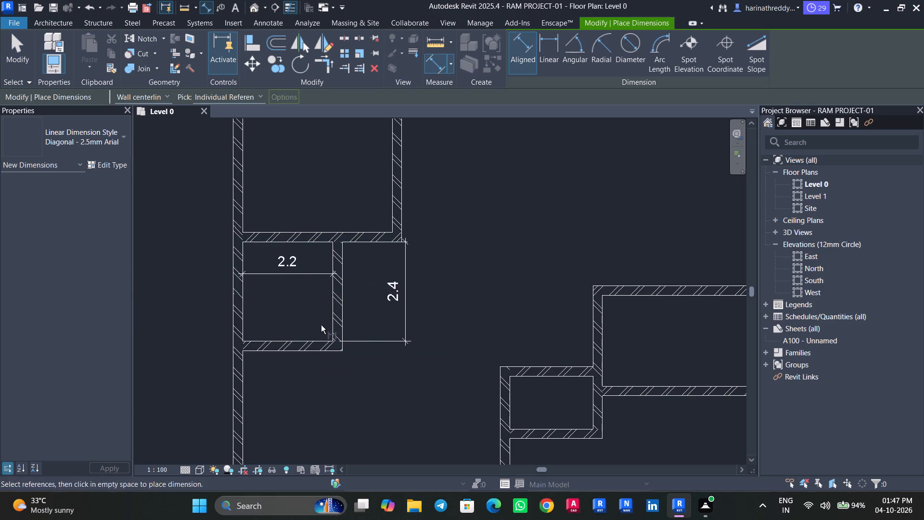
key("Escape")
Move the west room's south wall by setting the room's inside depth to 2.7 m.
left_click(295, 345)
scroll(287, 301, "up", 1)
scroll(287, 301, "down", 1)
scroll(287, 301, "up", 2)
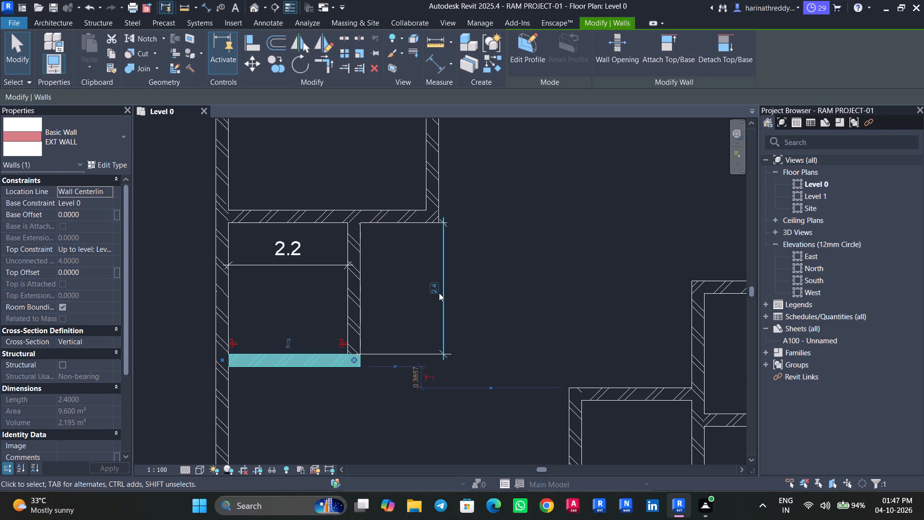
left_click(439, 287)
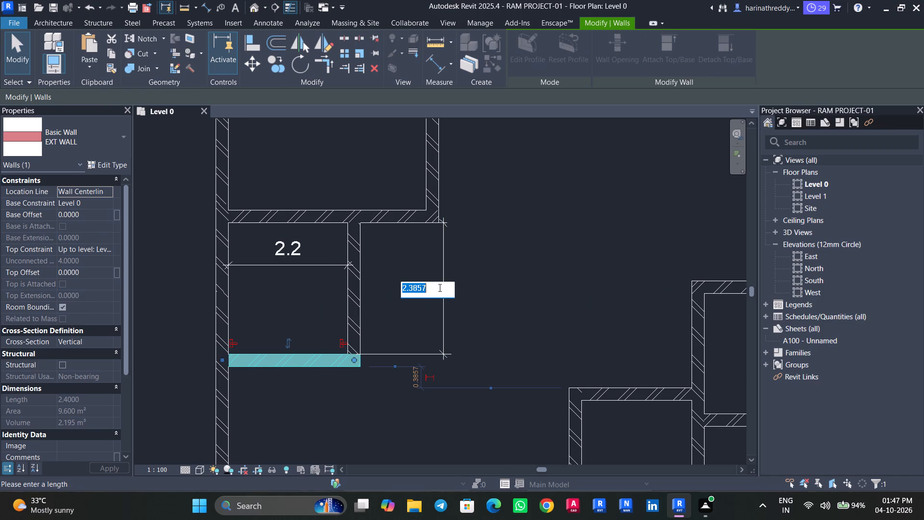
type("2.7")
key("Return")
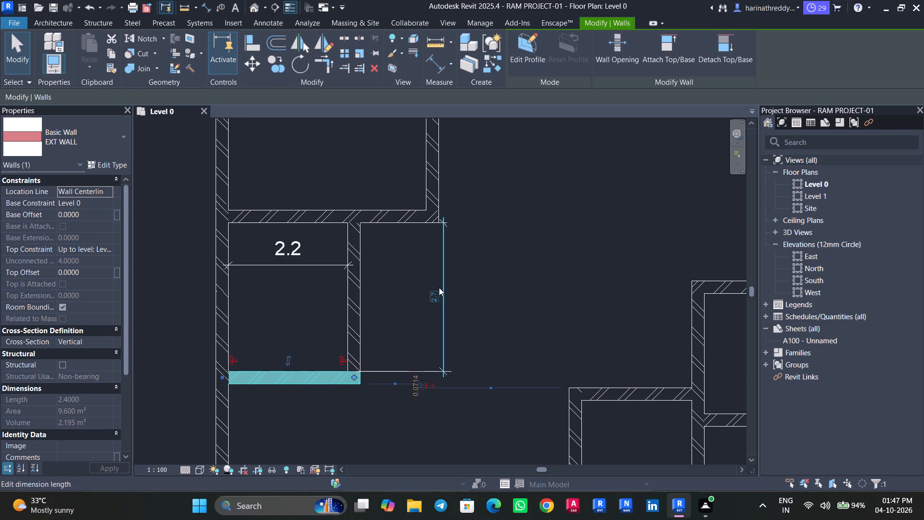
key("Escape")
key("Escape")
Move the west room's east wall by setting the room's inside width to 1.6 m.
left_click(361, 311)
left_click(287, 253)
type("1.6")
key("Return")
key("Escape")
Delete the west room's depth and width dimensions.
left_click(446, 321)
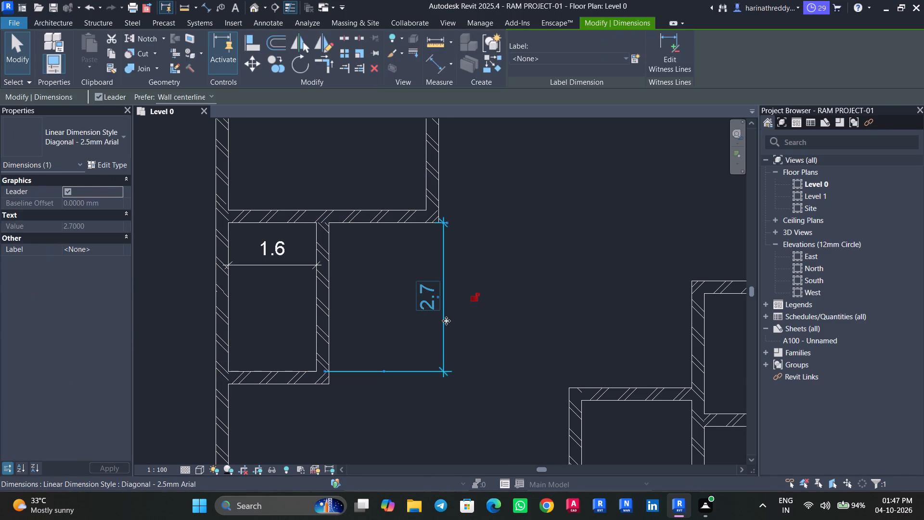
key("Delete")
left_click(277, 267)
key("Delete")
Examine the wall layout in plan and in the default 3D view from several angles and from the top, and return to Level 0.
scroll(380, 320, "down", 6)
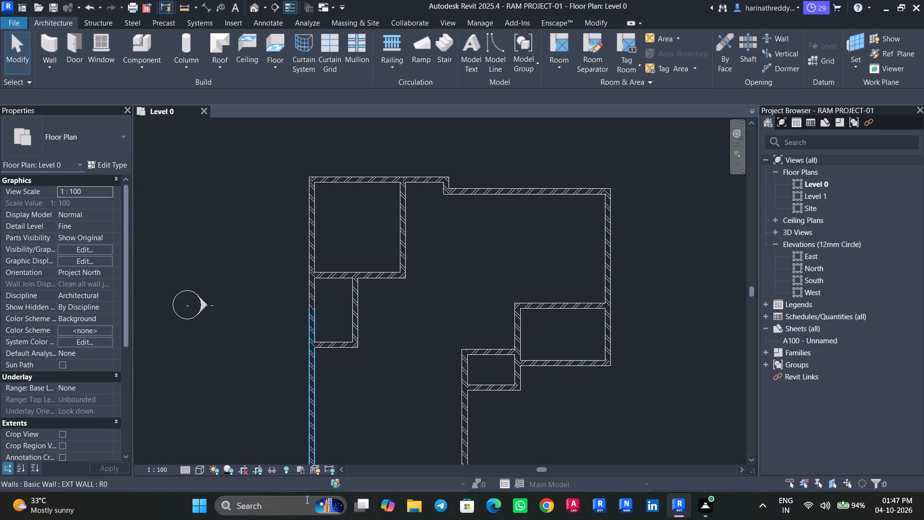
middle_click_drag(338, 387, 327, 238)
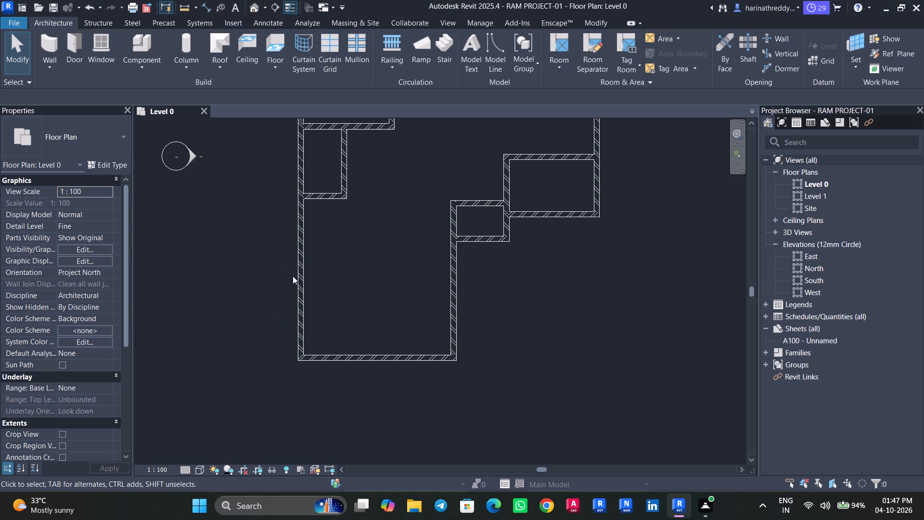
middle_click_drag(306, 260, 290, 349)
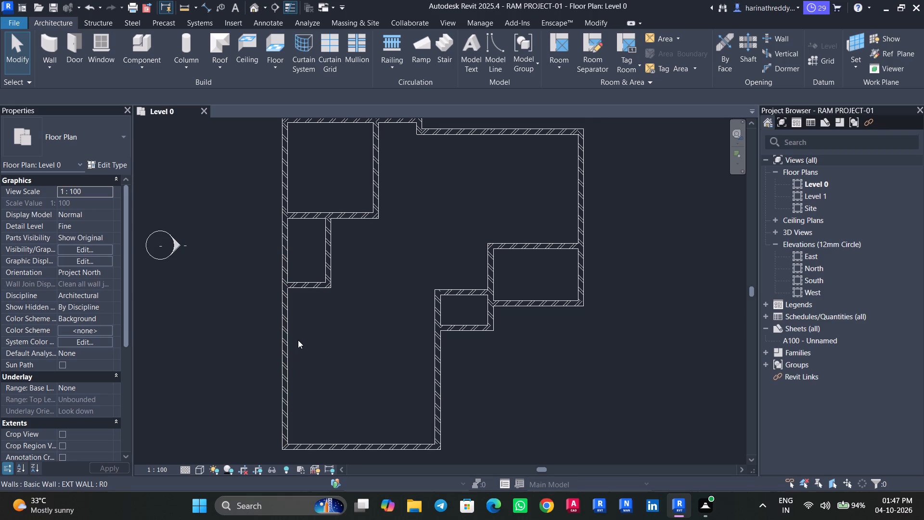
scroll(344, 309, "down", 3)
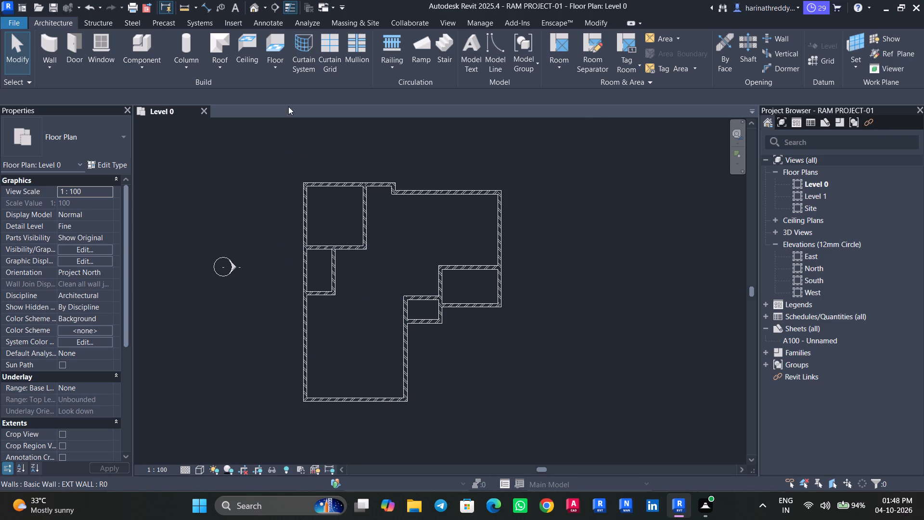
left_click(252, 11)
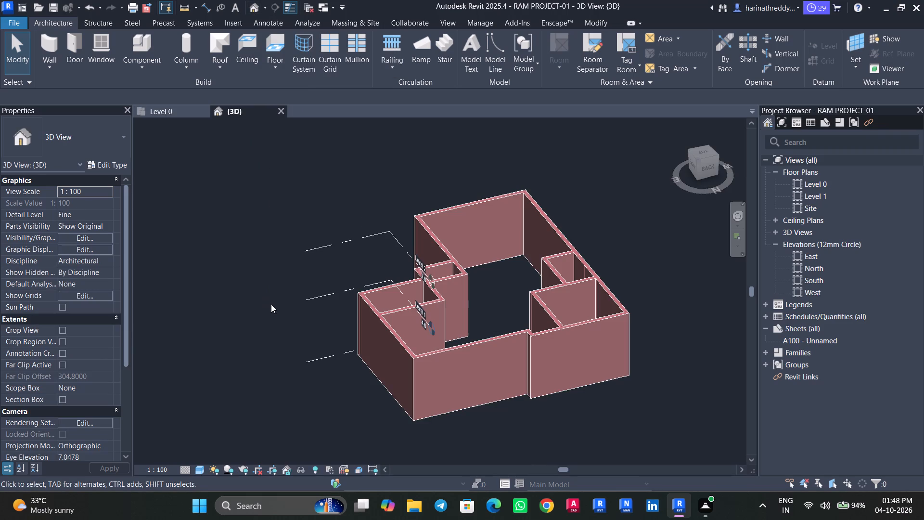
middle_click_drag(143, 324, 294, 277)
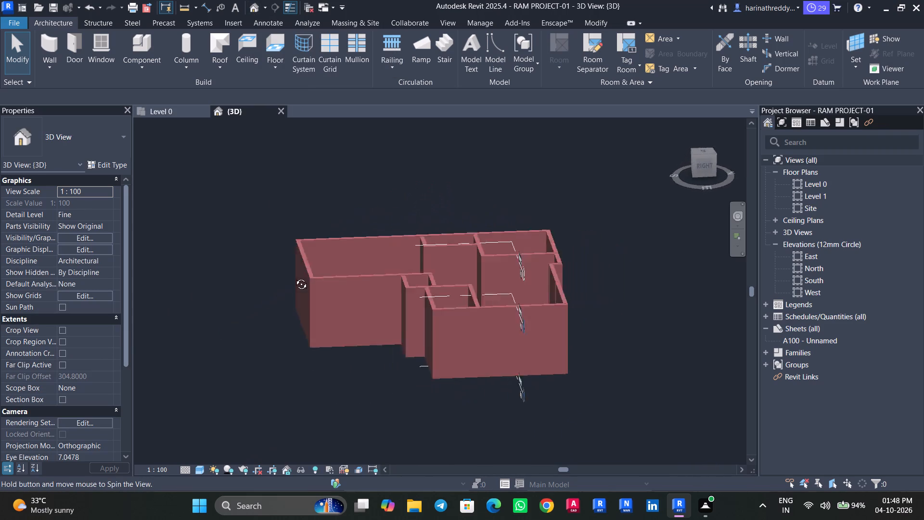
middle_click_drag(294, 277, 364, 275)
middle_click_drag(362, 277, 452, 408, "shift")
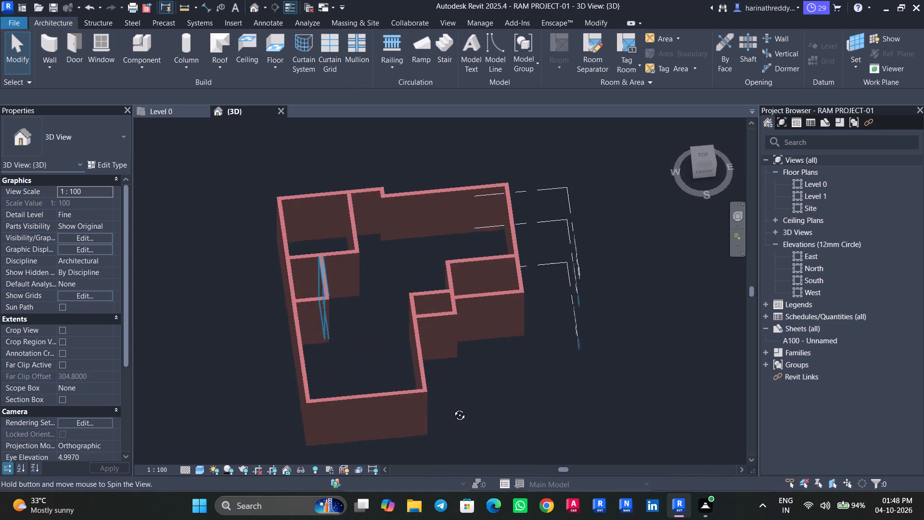
middle_click_drag(452, 408, 446, 424, "shift")
scroll(449, 425, "down", 1, "shift")
scroll(419, 394, "up", 1, "shift")
middle_click_drag(444, 302, 445, 373, "shift")
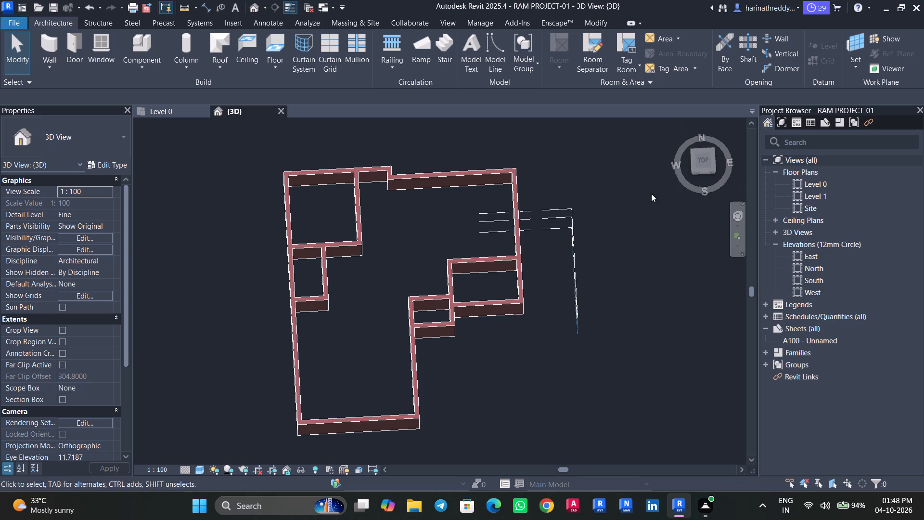
left_click(703, 158)
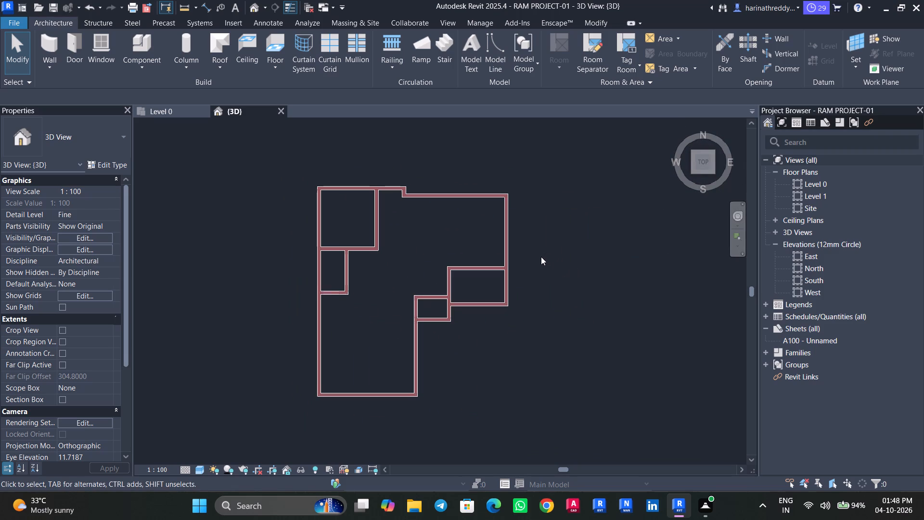
left_click(164, 116)
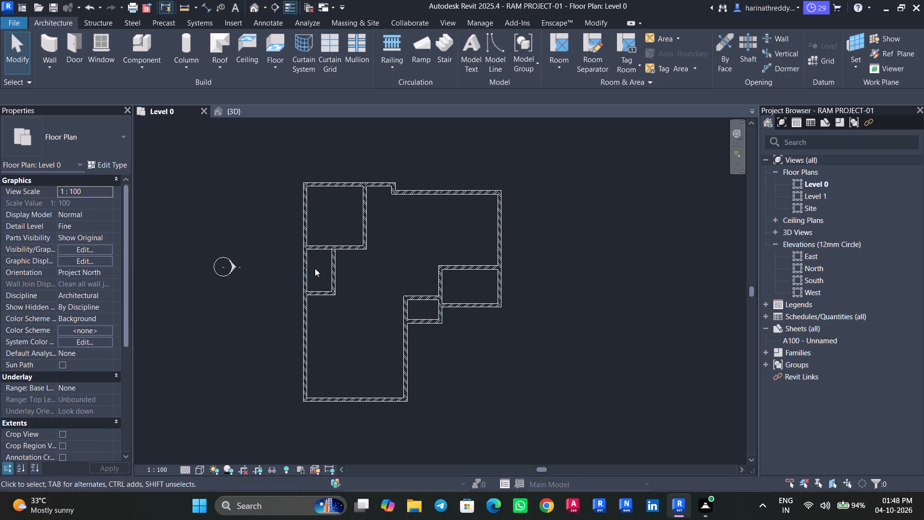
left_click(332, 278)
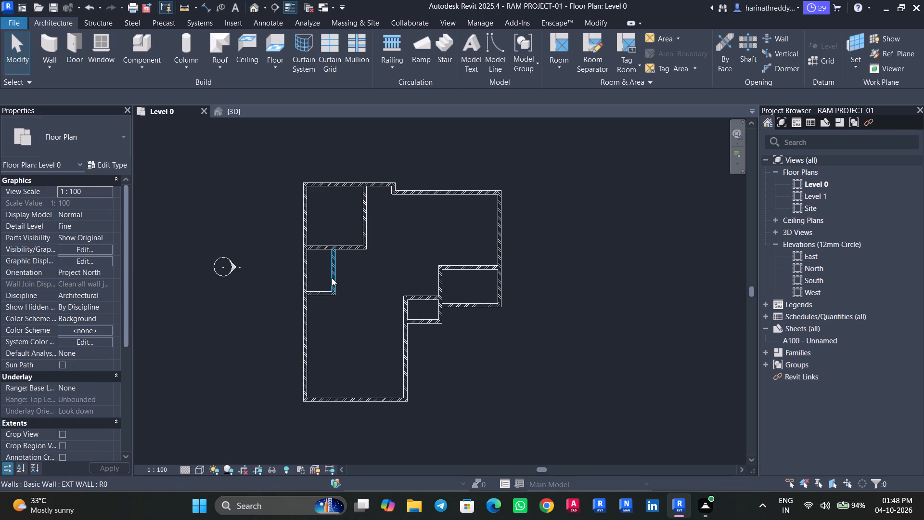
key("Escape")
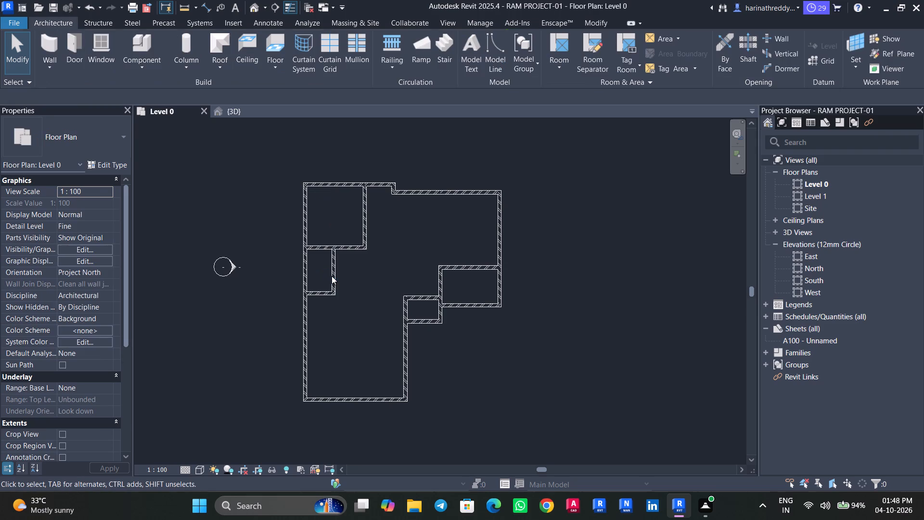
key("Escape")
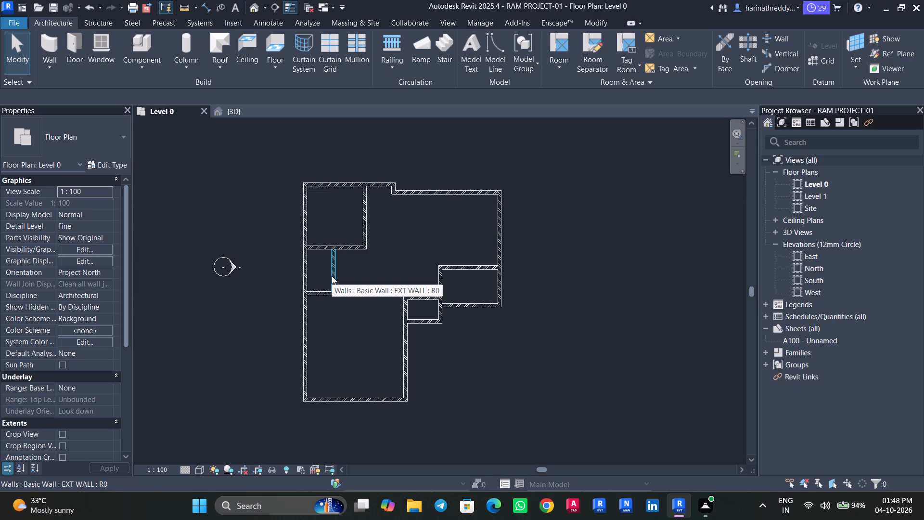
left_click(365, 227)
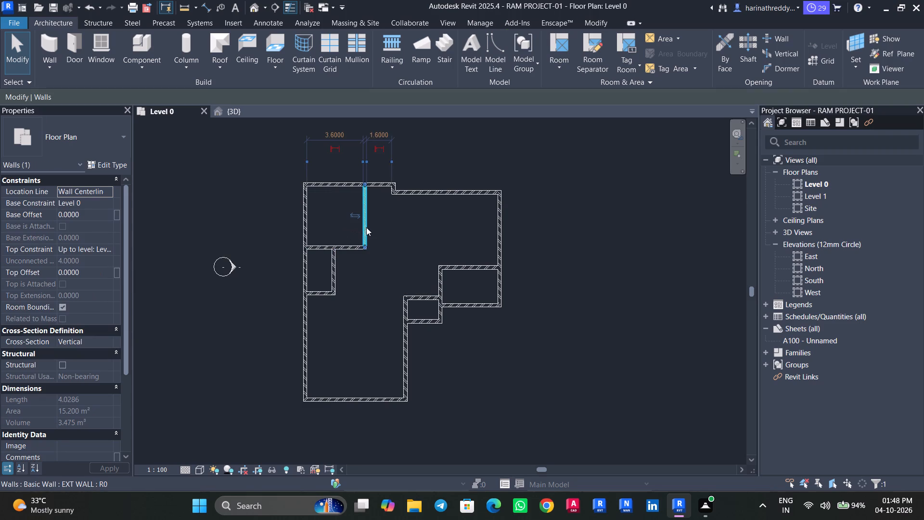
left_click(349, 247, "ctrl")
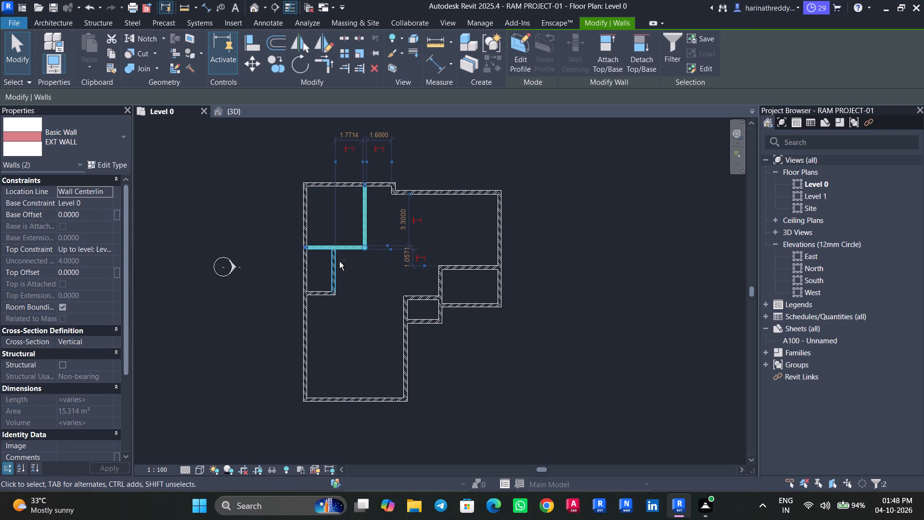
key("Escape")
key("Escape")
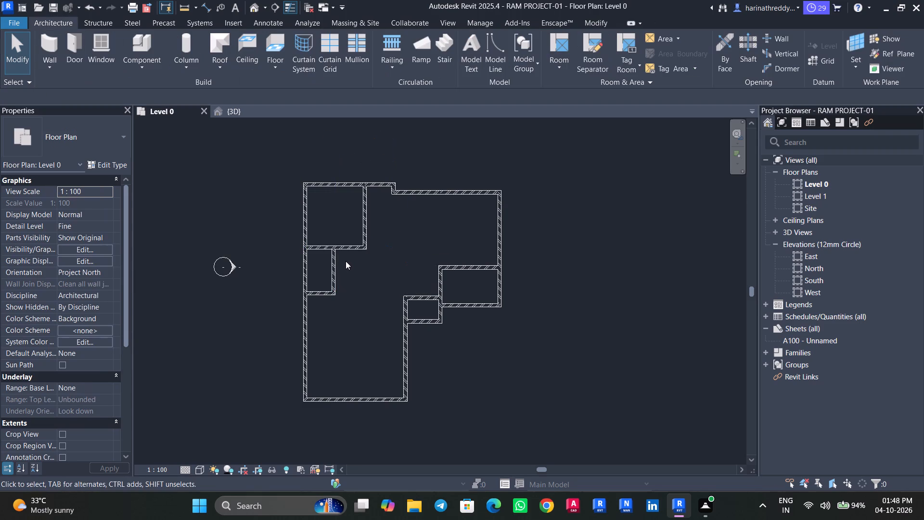
Start a new wall and duplicate the EXT WALL type as INT WALL.
key("w")
key("a")
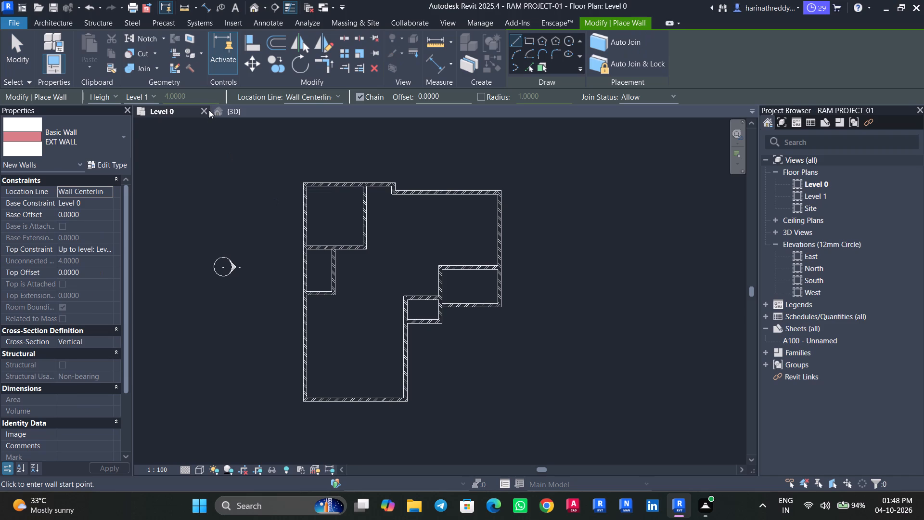
left_click(95, 161)
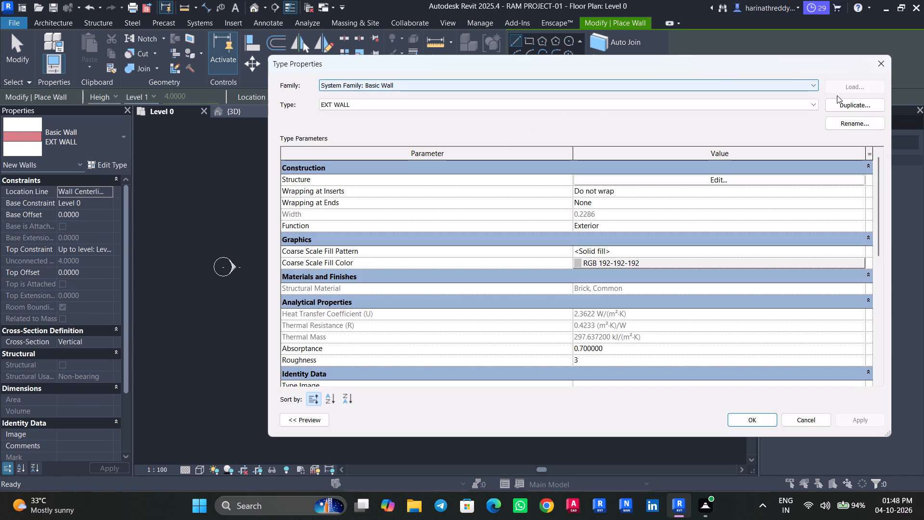
left_click(840, 100)
type("INT W")
type("ALL")
left_click(682, 234)
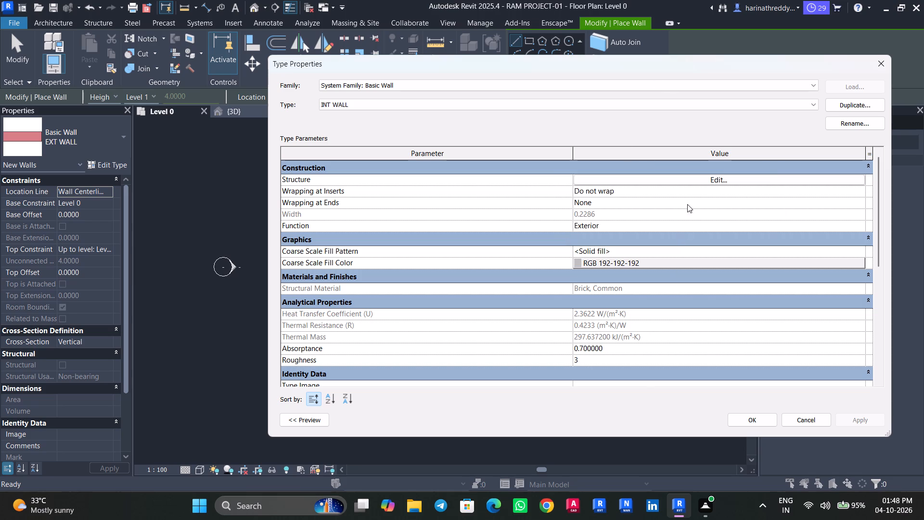
Set the INT WALL type's brick structure layer to 6" thick and apply the type changes.
left_click(694, 179)
double_click(608, 172)
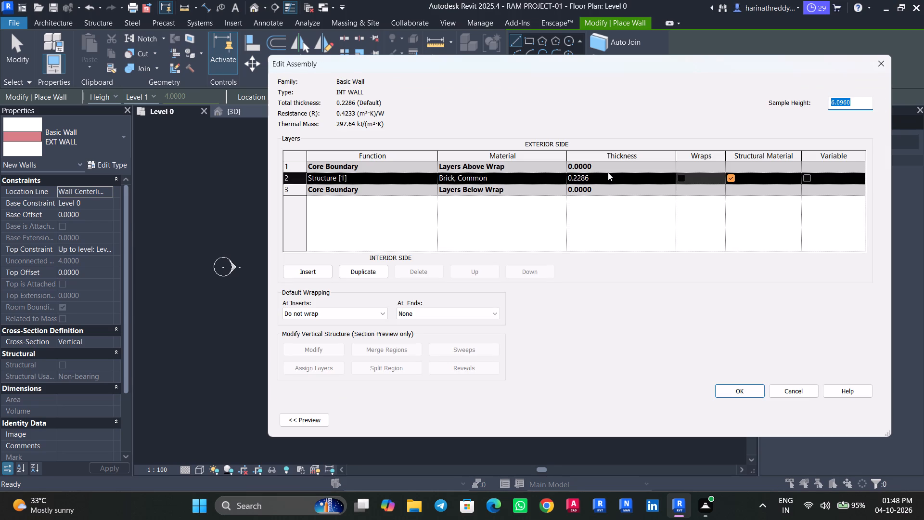
triple_click(608, 176)
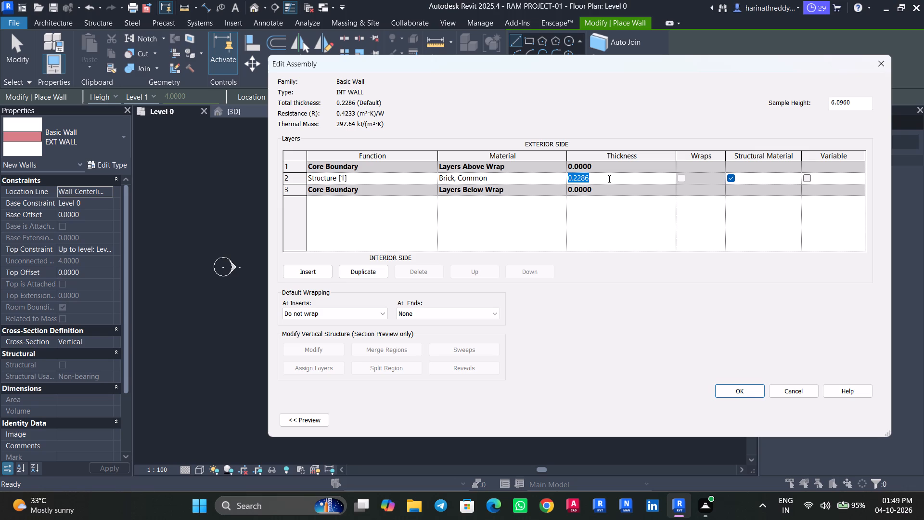
key("6")
key("shift+quotedbl")
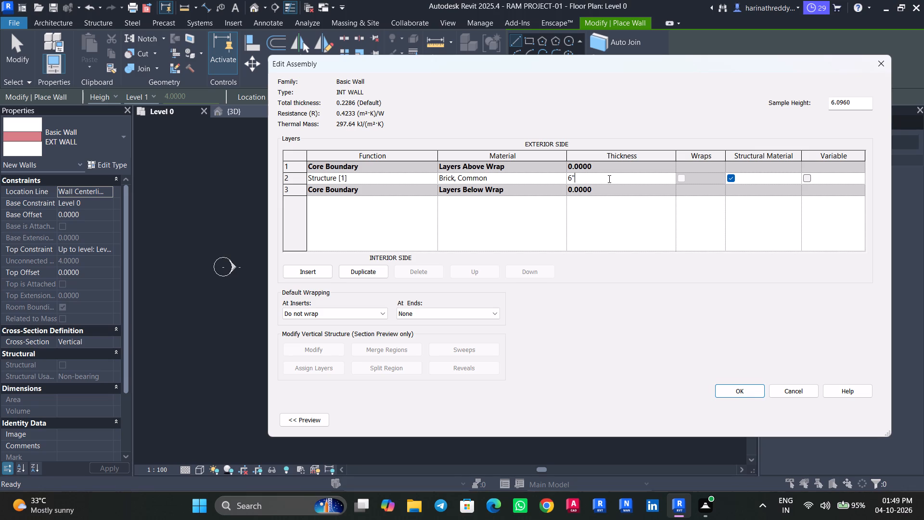
key("Return")
left_click(741, 393)
left_click(845, 414)
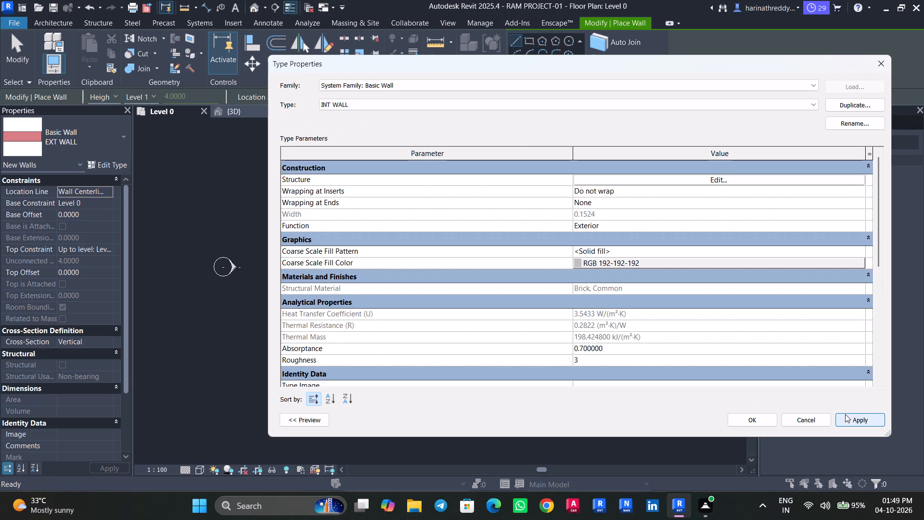
left_click(754, 422)
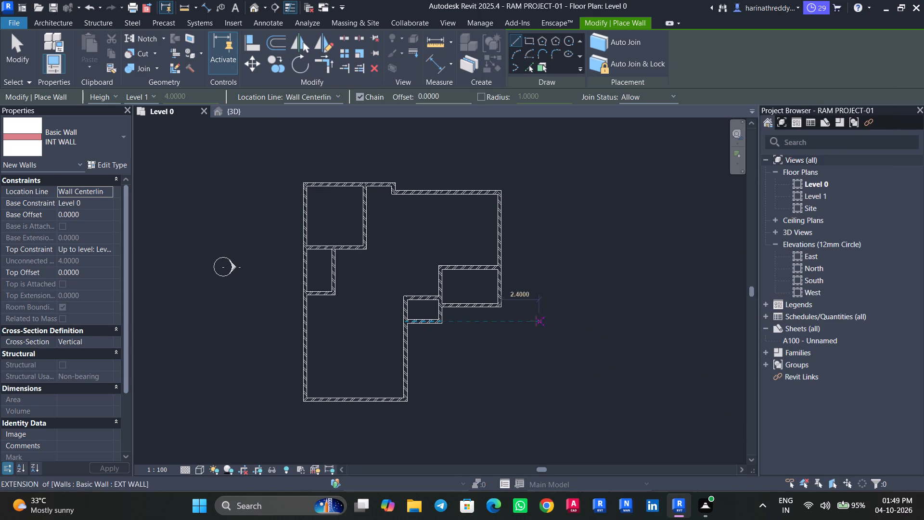
key("Escape")
key("Escape")
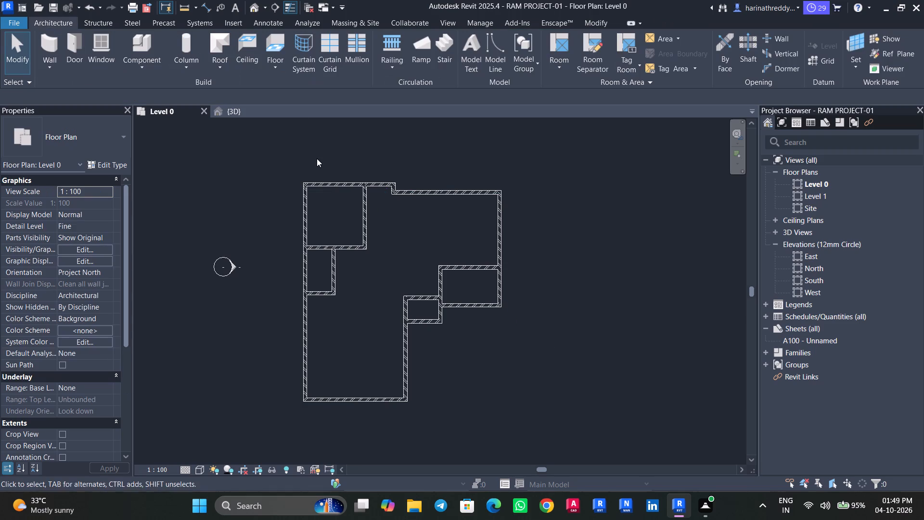
key("Escape")
Change the northwest and west rooms' east and south walls and the two southeast rooms' north walls to INT WALL.
left_click(370, 219)
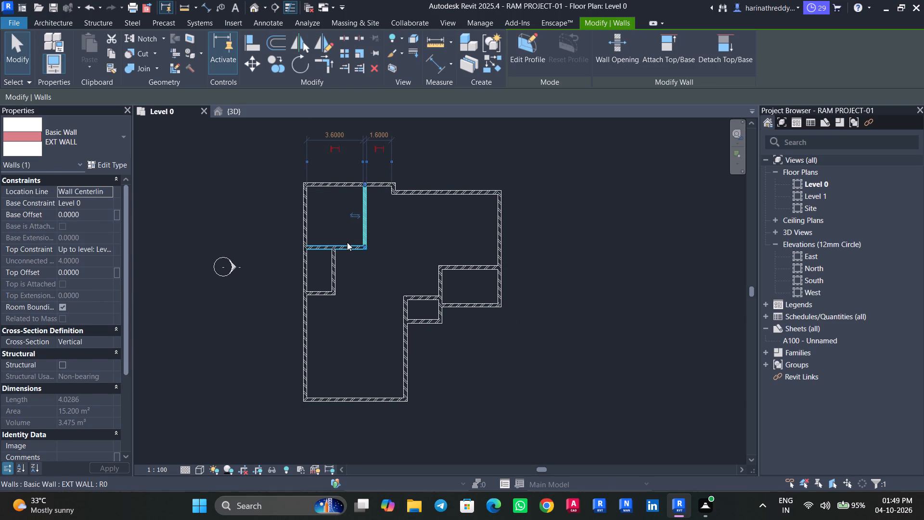
left_click(347, 242)
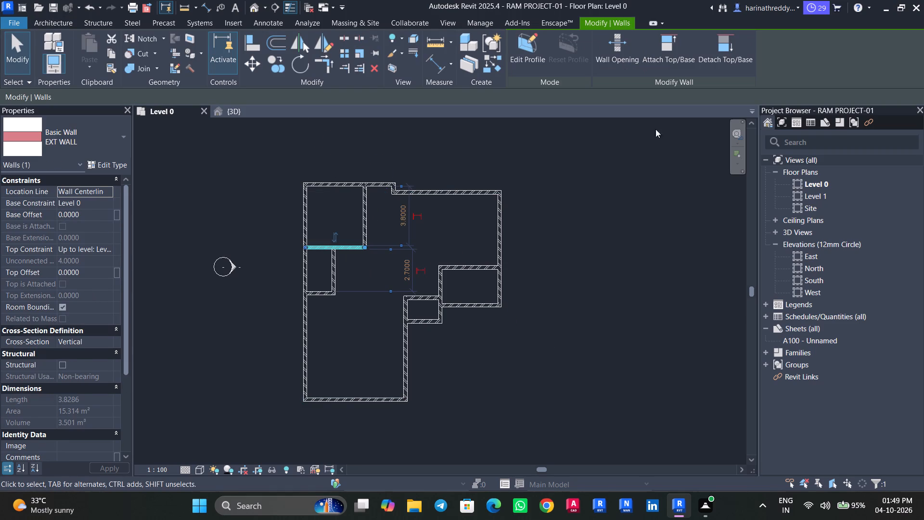
left_click(368, 224, "ctrl")
left_click(333, 274, "ctrl")
left_click(324, 288, "ctrl")
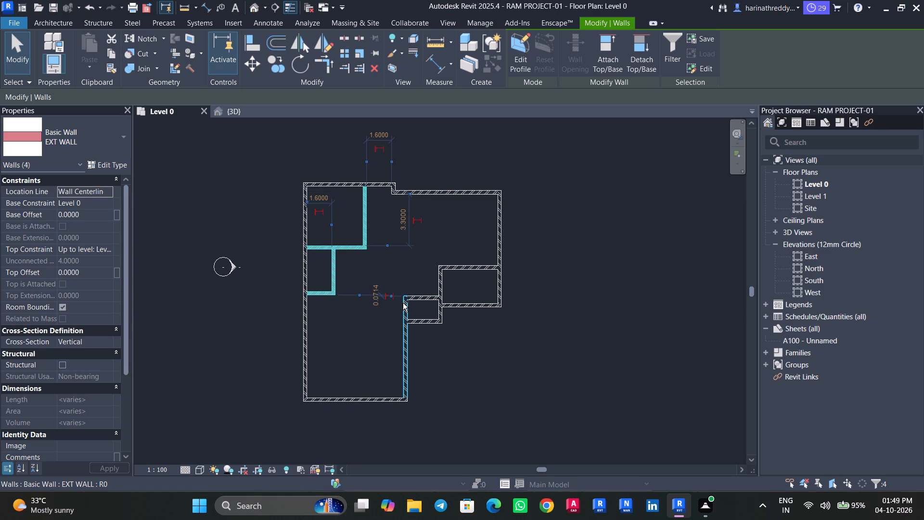
left_click(419, 297, "ctrl")
left_click(439, 281, "ctrl")
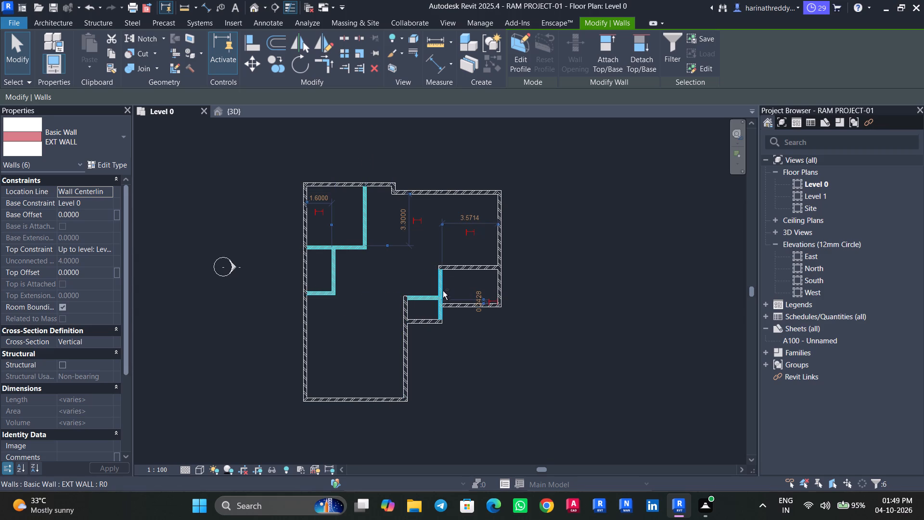
left_click(443, 286, "shift")
left_click(459, 263, "ctrl")
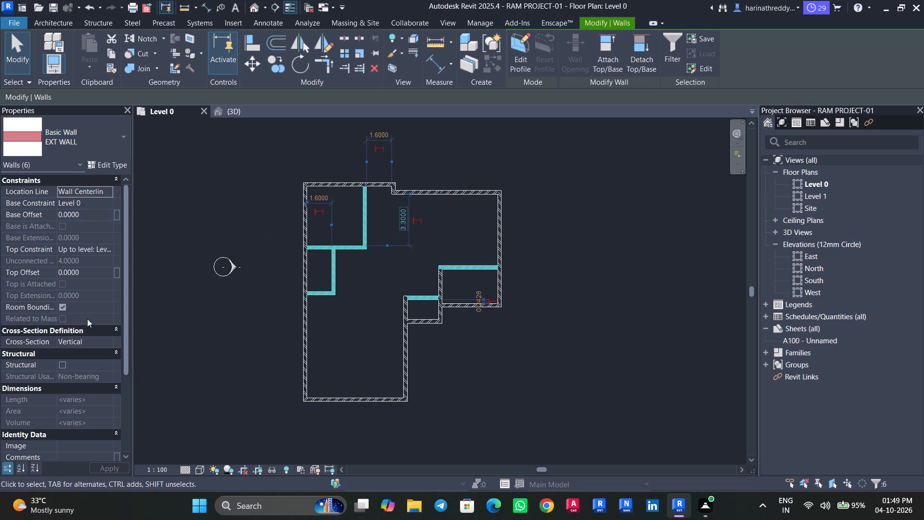
left_click(78, 129)
left_click(61, 228)
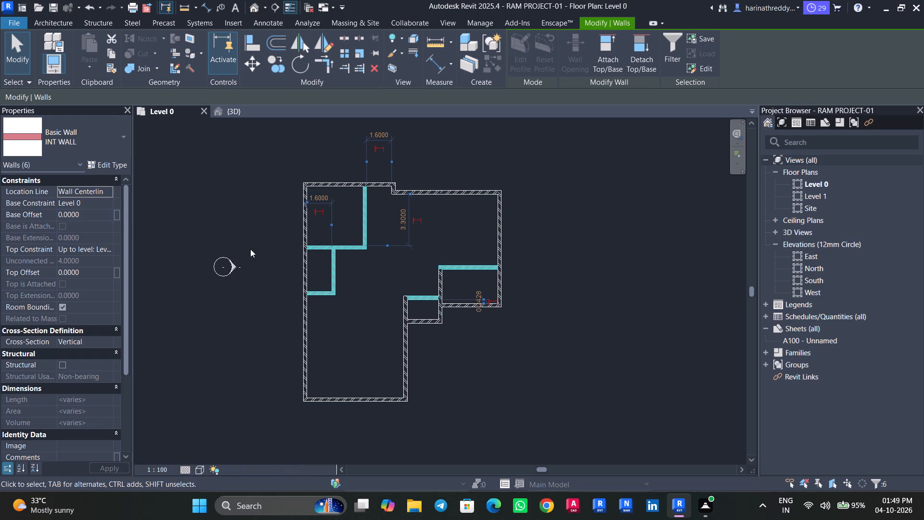
key("Escape")
key("Escape")
key("Escape")
Split the larger southeast room's west wall near the inner face of that room's south wall.
scroll(430, 299, "up", 3)
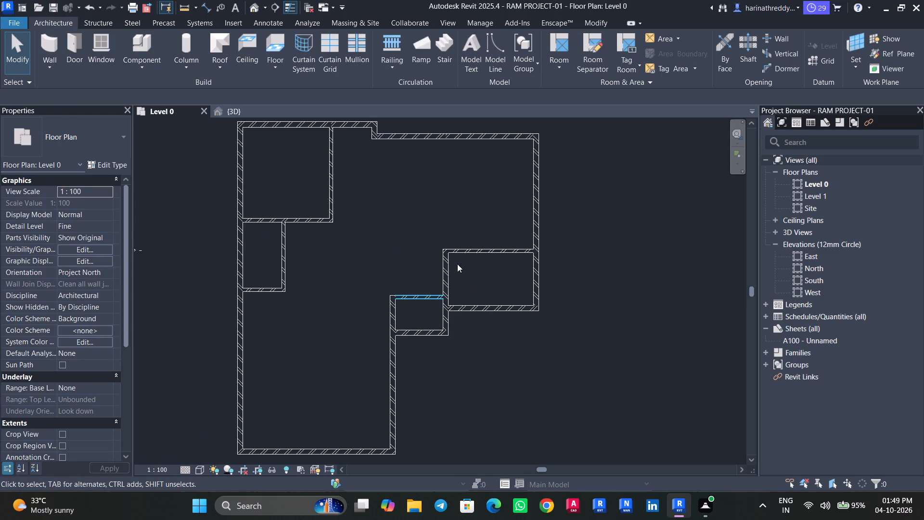
scroll(439, 286, "up", 6)
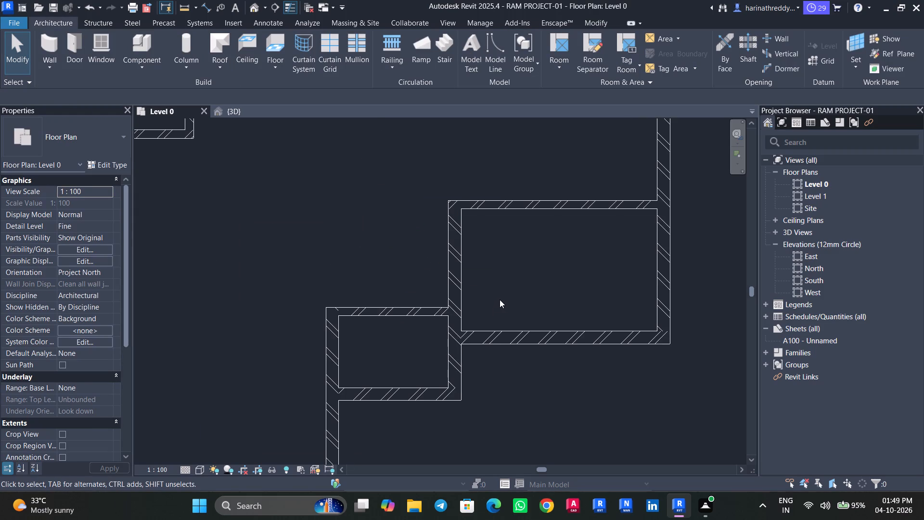
key("s")
key("l")
scroll(461, 328, "up", 4)
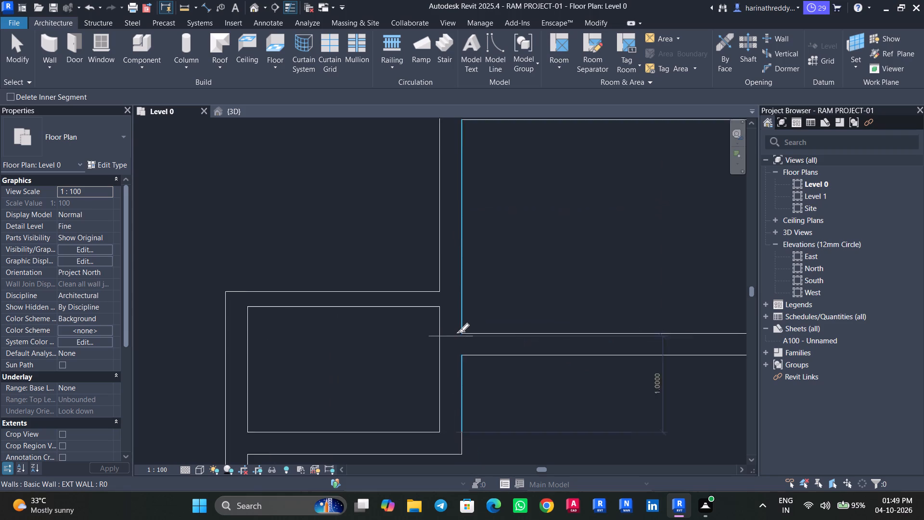
scroll(458, 332, "up", 4)
left_click(459, 332)
key("Escape")
key("Escape")
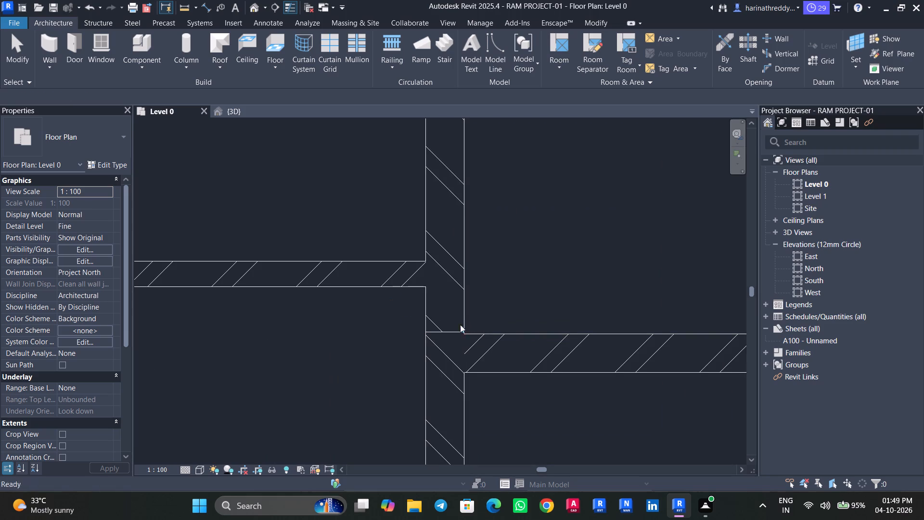
key("Escape")
Change the upper segment of the split wall, along the larger southeast room's west side, to INT WALL.
left_click(458, 277)
scroll(461, 286, "down", 6)
left_click(53, 146)
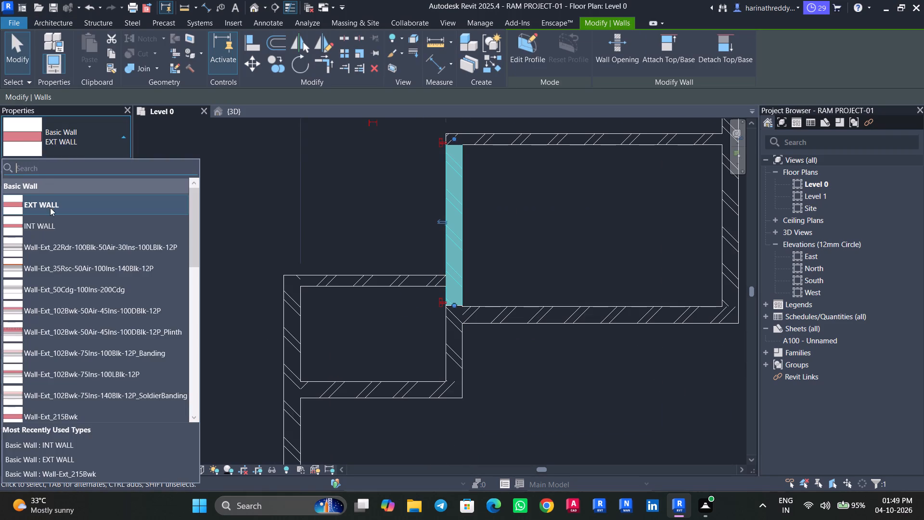
left_click(52, 217)
key("Escape")
key("Escape")
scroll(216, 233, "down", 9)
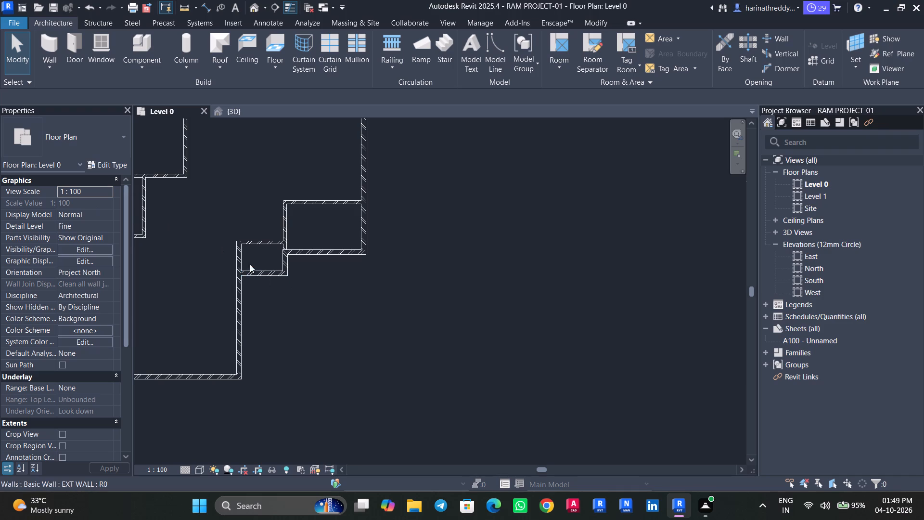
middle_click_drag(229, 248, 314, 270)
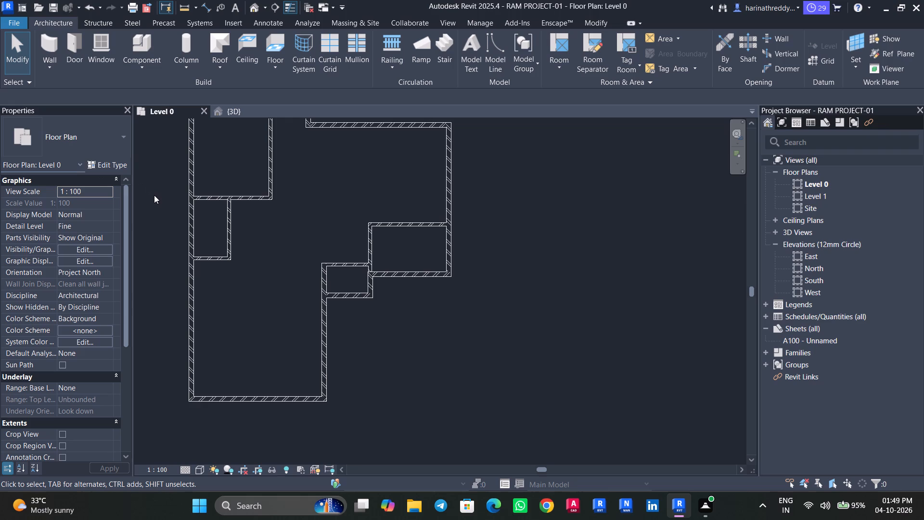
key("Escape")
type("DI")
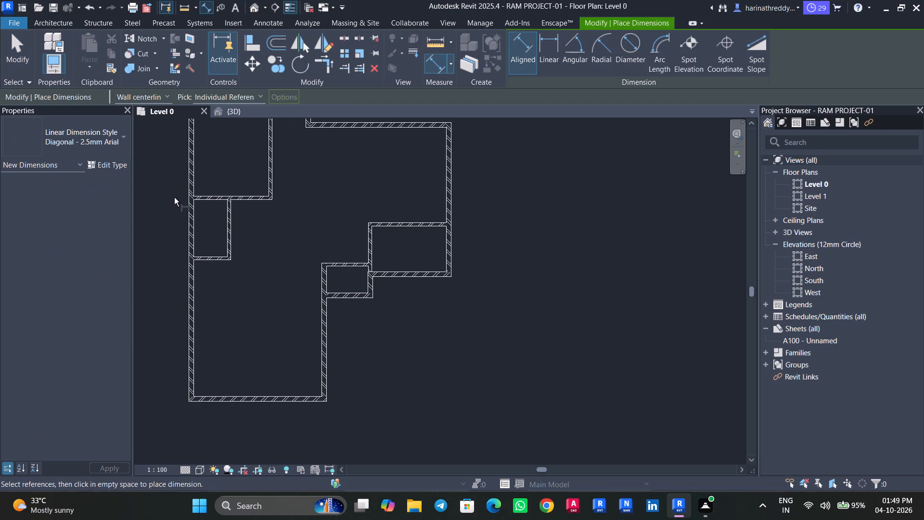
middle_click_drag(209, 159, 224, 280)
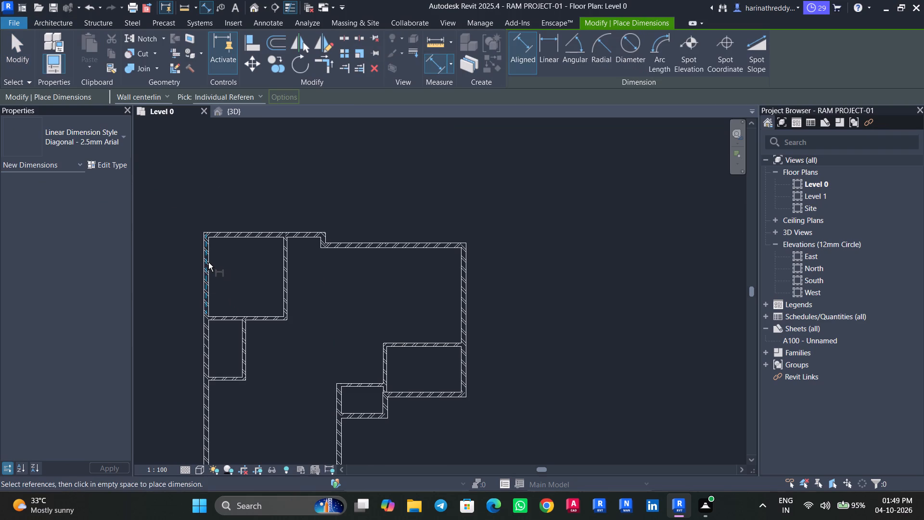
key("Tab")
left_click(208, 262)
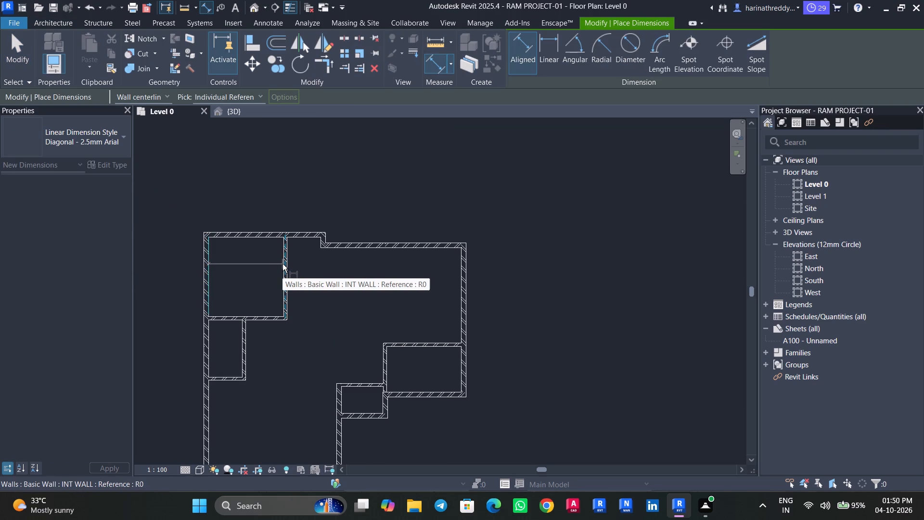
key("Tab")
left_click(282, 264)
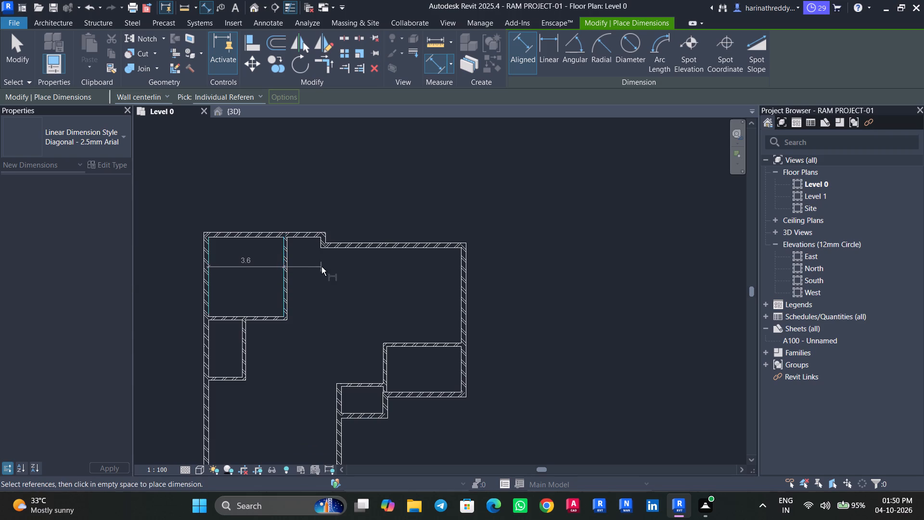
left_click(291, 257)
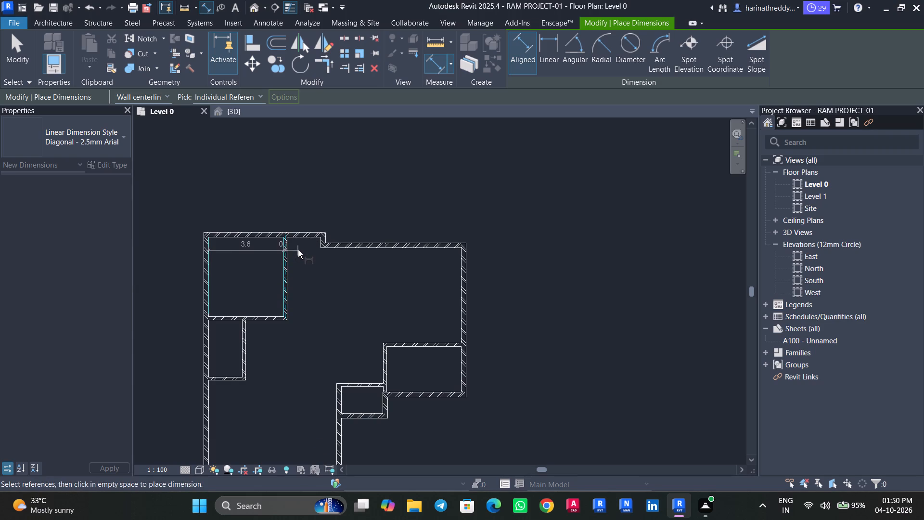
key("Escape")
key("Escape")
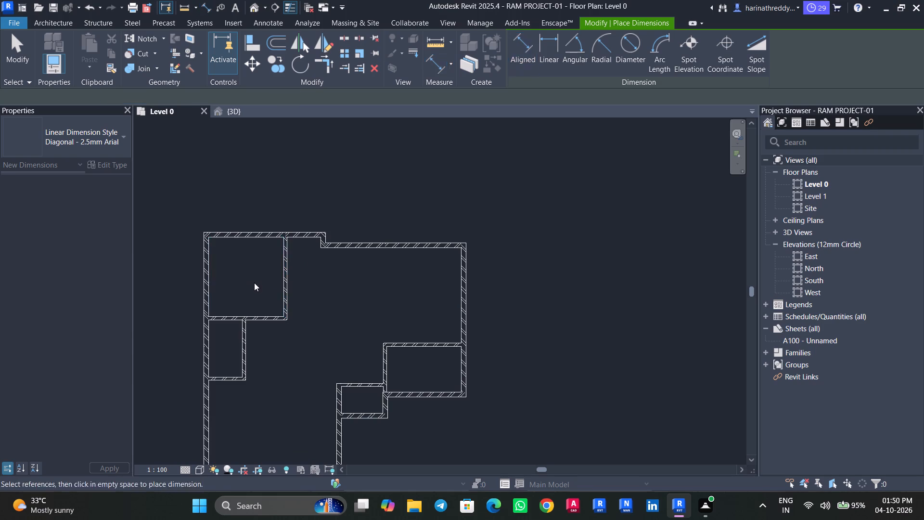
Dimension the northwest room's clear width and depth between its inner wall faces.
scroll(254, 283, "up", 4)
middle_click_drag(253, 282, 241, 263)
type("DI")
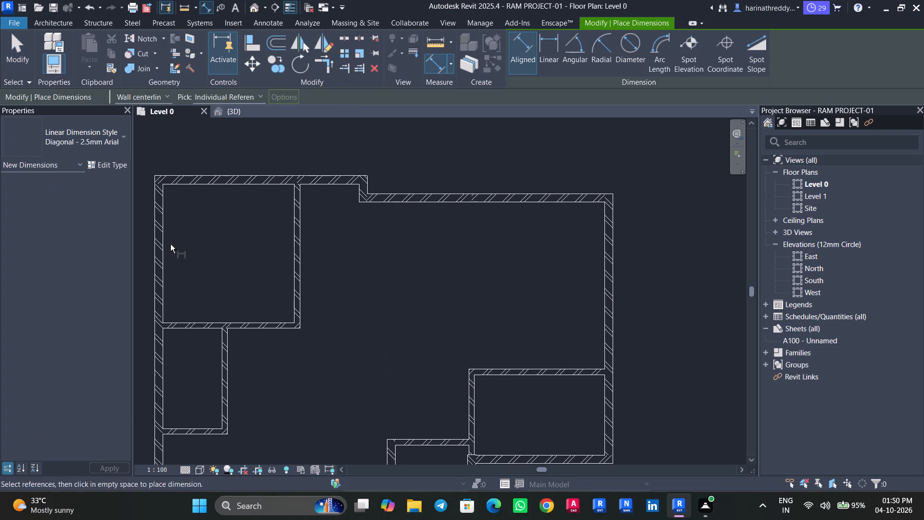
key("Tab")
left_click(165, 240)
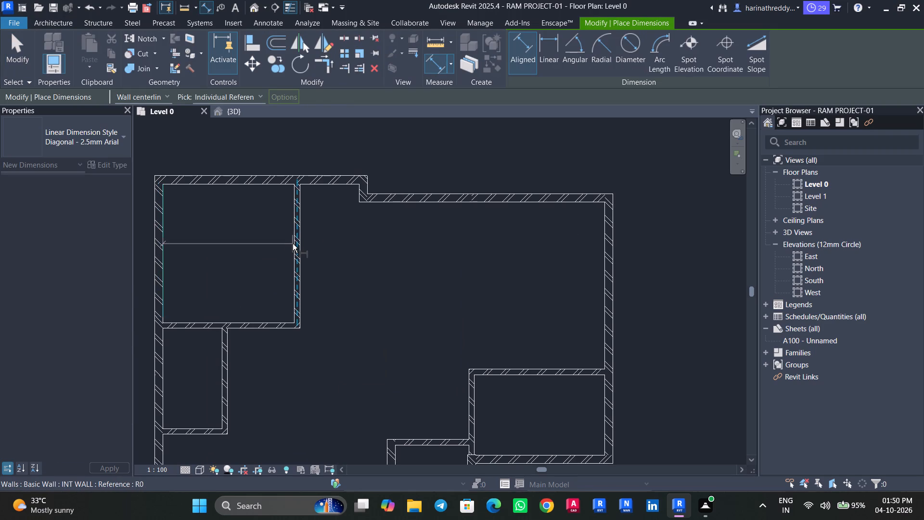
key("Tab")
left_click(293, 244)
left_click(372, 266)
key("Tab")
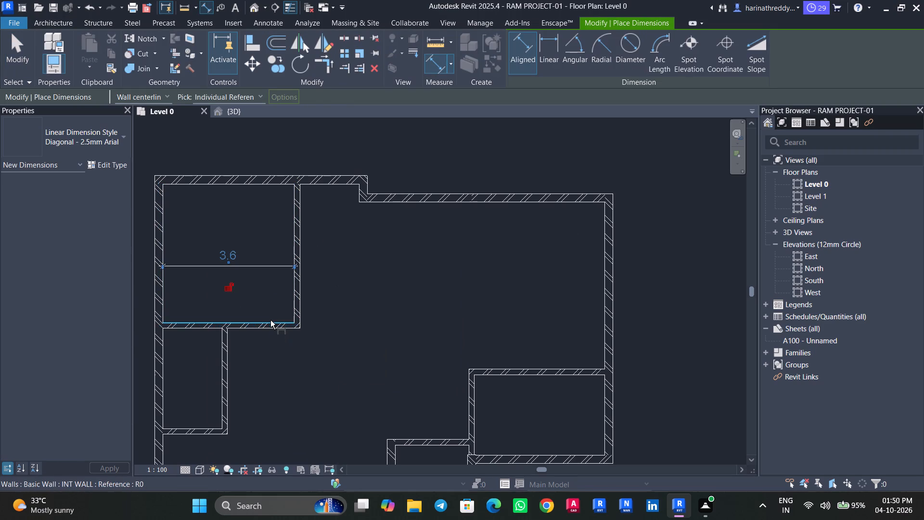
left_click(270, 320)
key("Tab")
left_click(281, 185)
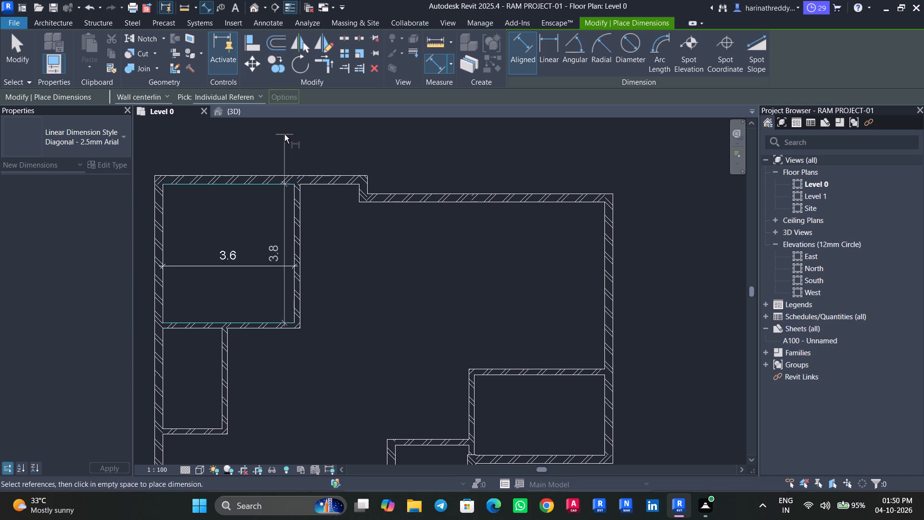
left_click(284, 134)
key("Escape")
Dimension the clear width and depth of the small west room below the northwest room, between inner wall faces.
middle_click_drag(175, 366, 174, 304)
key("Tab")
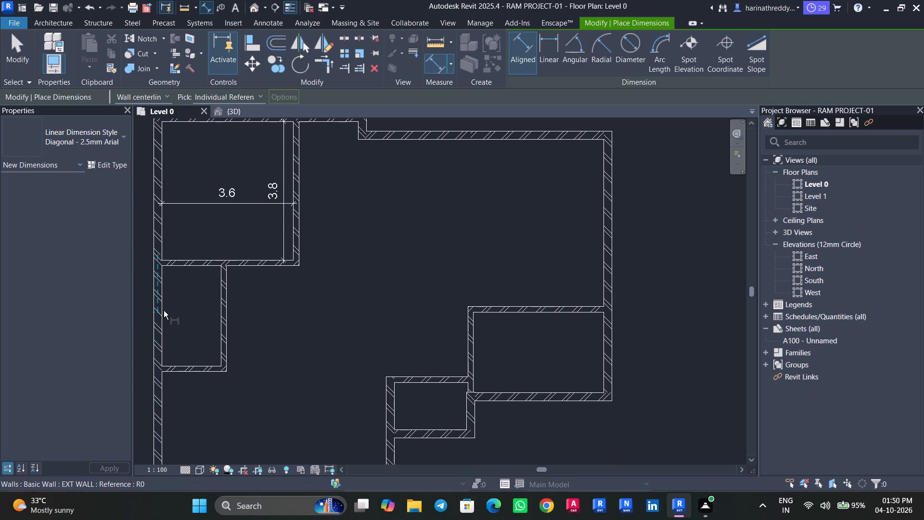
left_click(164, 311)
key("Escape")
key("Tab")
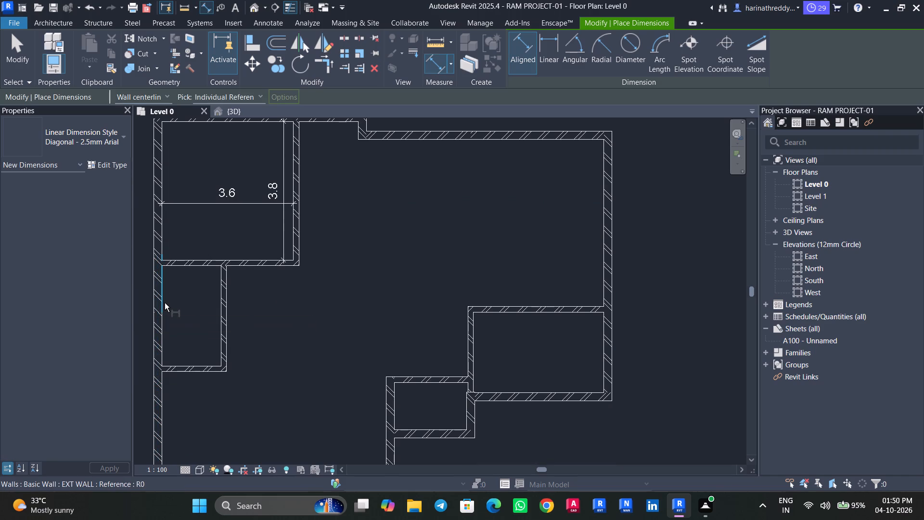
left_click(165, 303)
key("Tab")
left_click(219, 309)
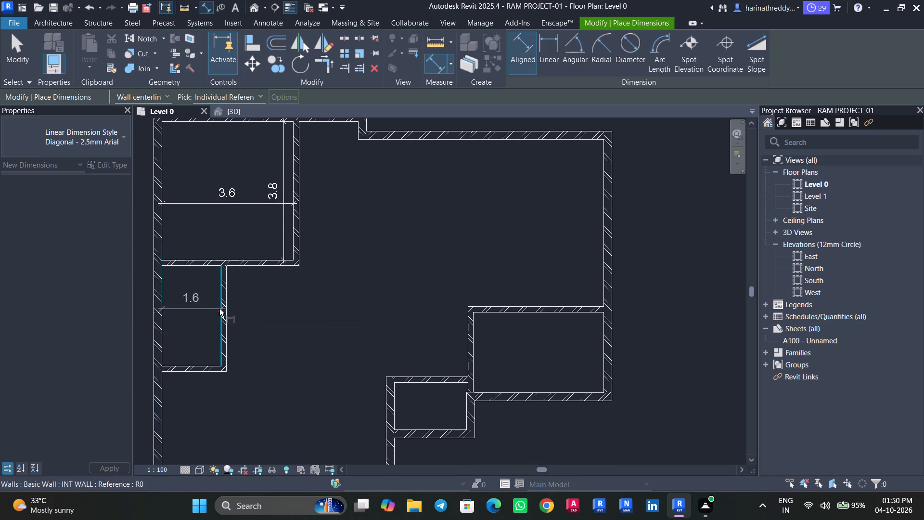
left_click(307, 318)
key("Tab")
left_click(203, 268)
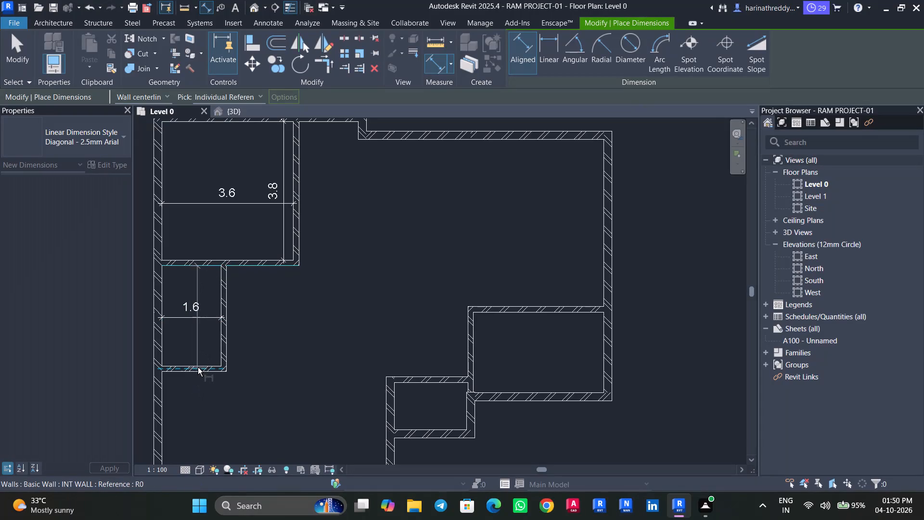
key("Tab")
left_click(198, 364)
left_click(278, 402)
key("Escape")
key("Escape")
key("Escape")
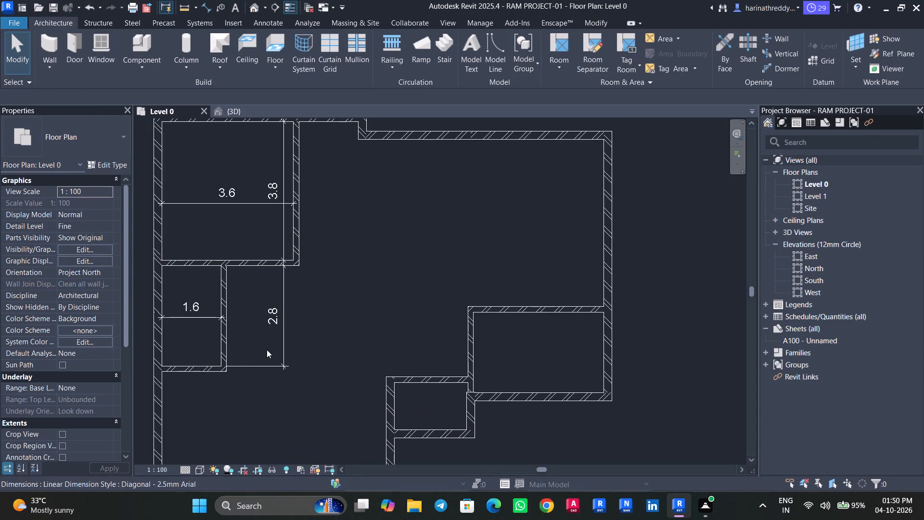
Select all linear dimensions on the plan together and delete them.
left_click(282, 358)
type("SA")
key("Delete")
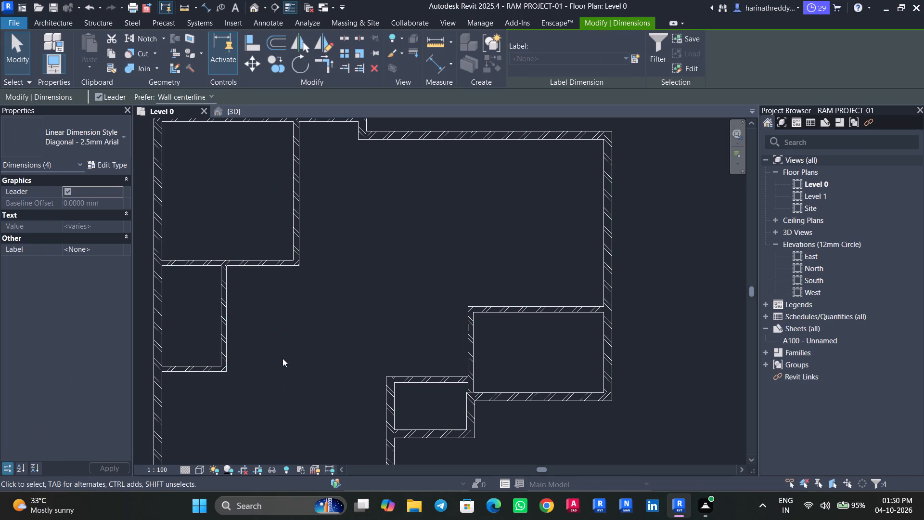
Align the west face of the larger southeast room's INT WALL segment with the inner face of the EXT WALL segment below it.
scroll(296, 352, "down", 5)
middle_click_drag(346, 382, 345, 329)
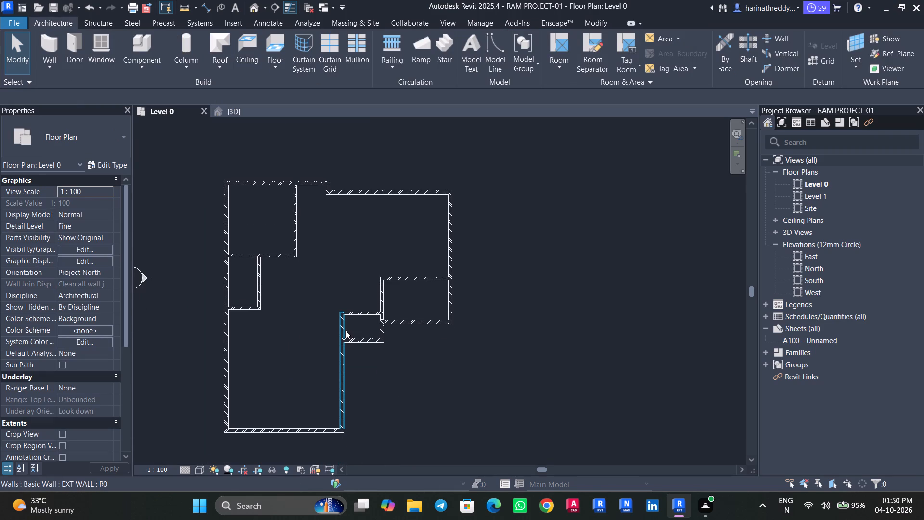
key("Escape")
scroll(380, 317, "up", 3)
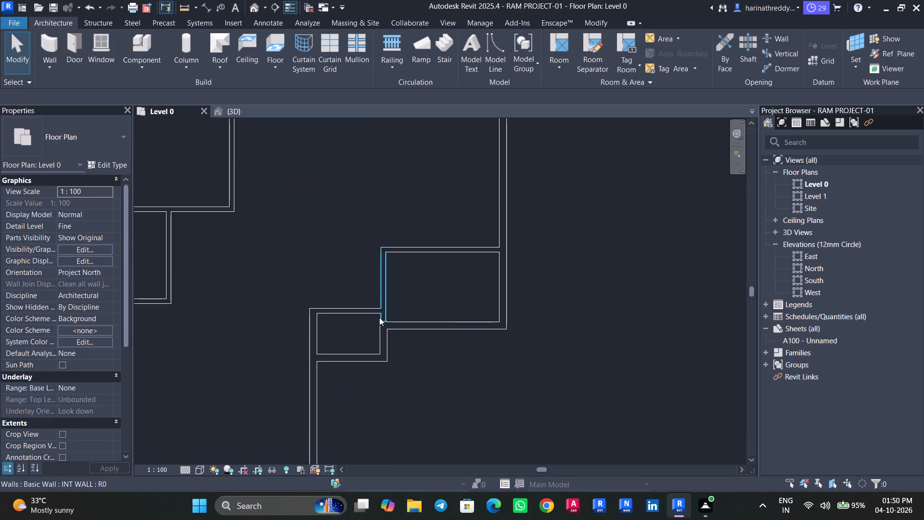
scroll(379, 317, "up", 4)
scroll(384, 306, "down", 1)
scroll(384, 306, "up", 3)
key("Escape")
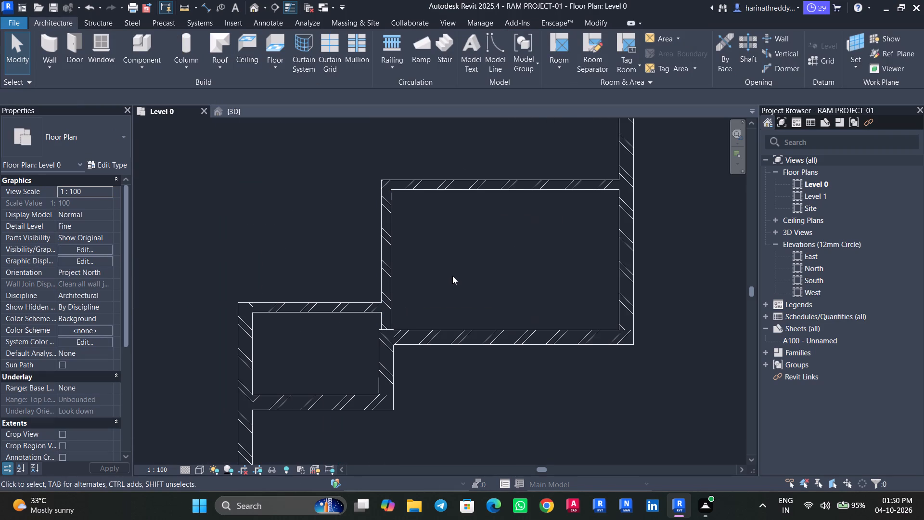
type("AL")
scroll(367, 351, "up", 2)
left_click(379, 349)
left_click(386, 307)
key("Escape")
key("Escape")
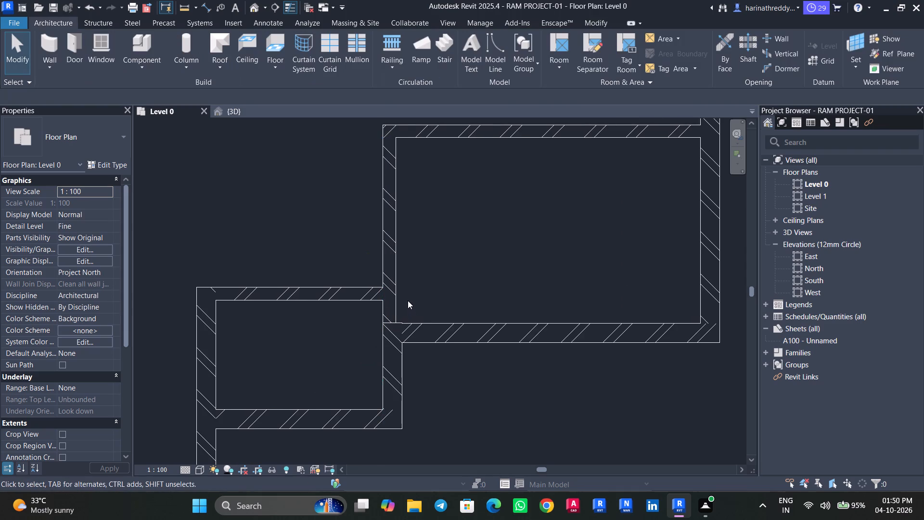
Align the top end of the lower split wall segment with the inner face of the larger southeast room's south wall.
scroll(408, 299, "down", 4)
middle_click_drag(414, 279, 414, 345)
scroll(414, 345, "down", 3)
middle_click_drag(414, 345, 416, 312)
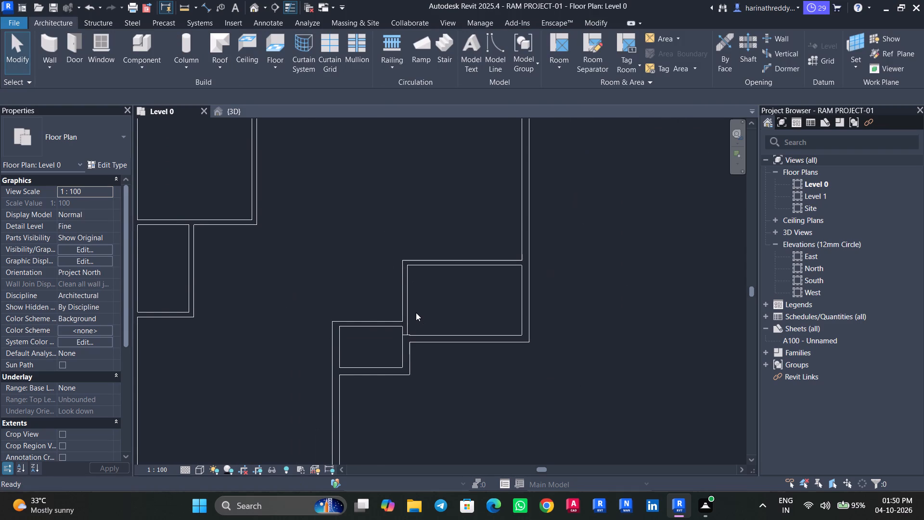
scroll(418, 341, "up", 16)
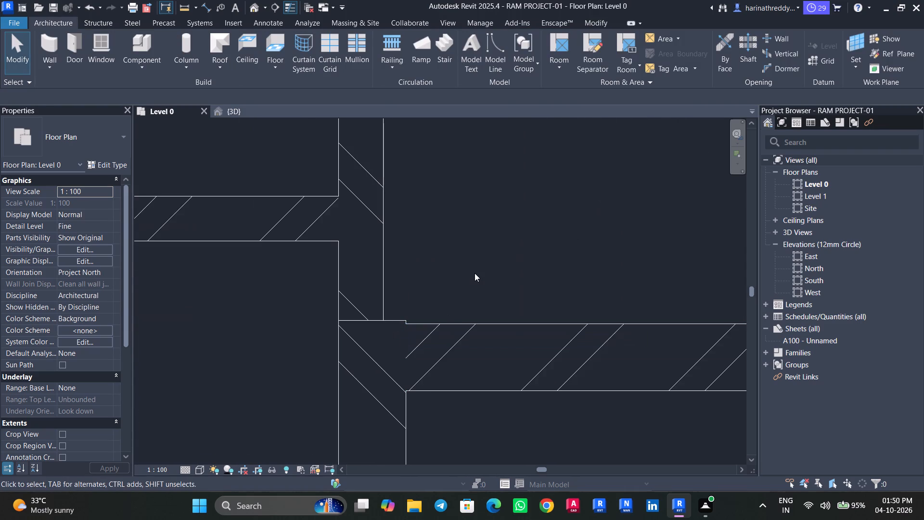
type("AL")
left_click(456, 326)
left_click(401, 320)
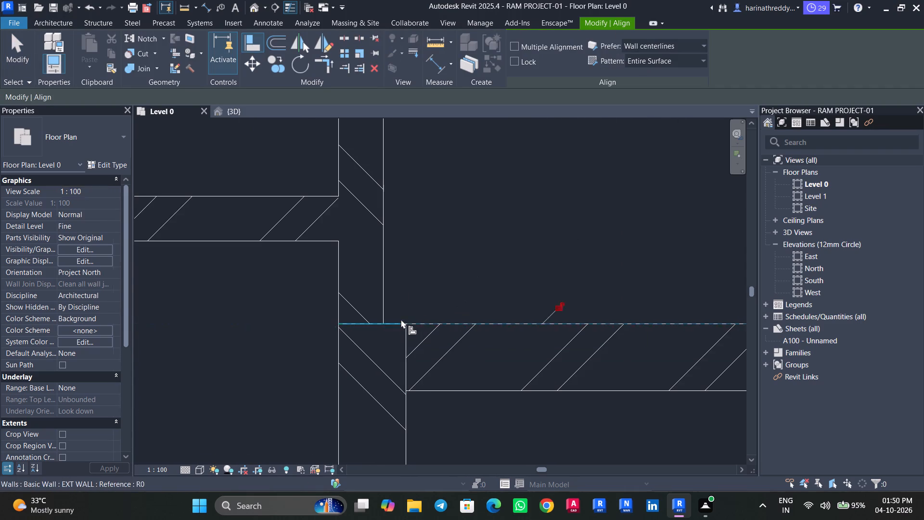
key("Escape")
key("Escape")
key("Escape")
scroll(420, 296, "down", 13)
left_click(430, 312)
key("Escape")
key("Escape")
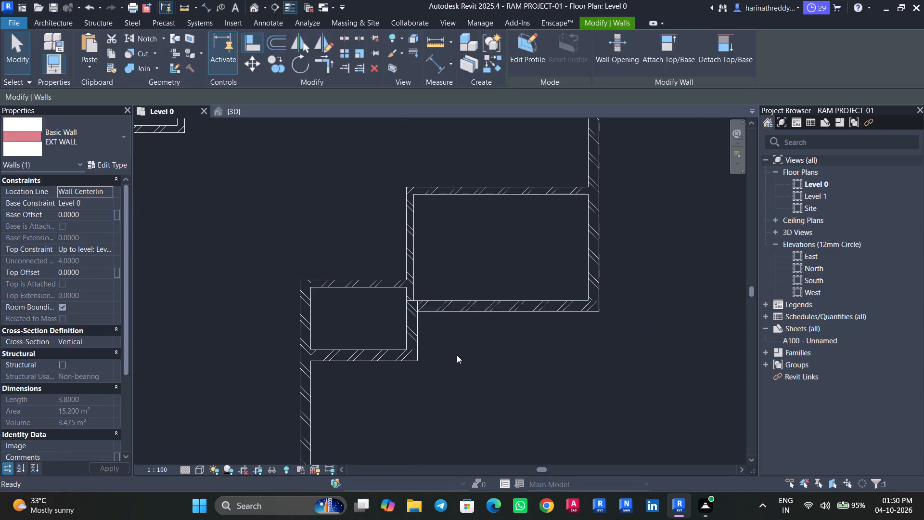
Open the 3D view, display the walls at Fine detail with realistic material textures, and orbit around the model.
scroll(457, 353, "down", 3)
scroll(457, 353, "up", 1)
scroll(457, 351, "down", 8)
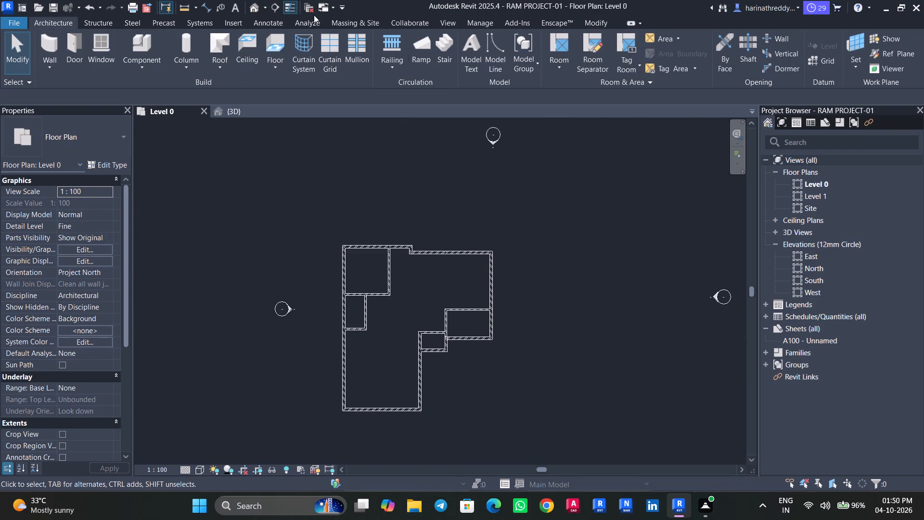
left_click(251, 7)
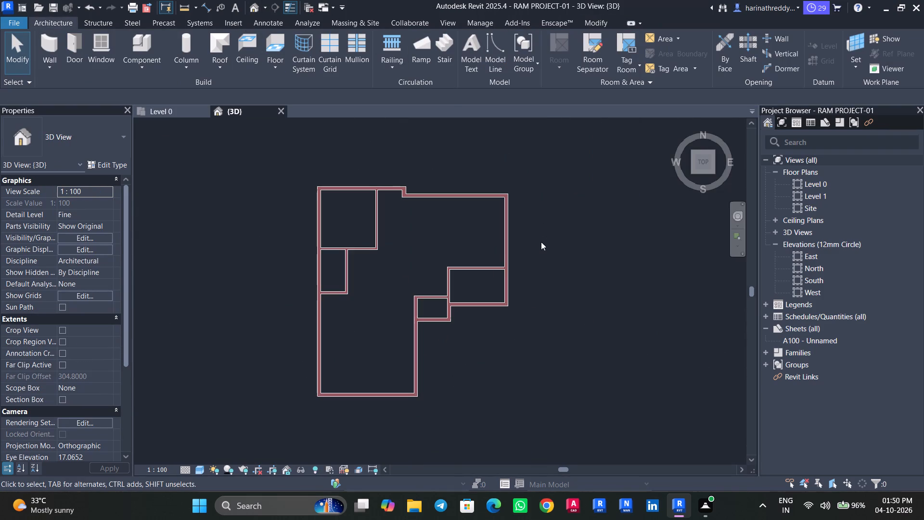
middle_click_drag(541, 277, 623, 93, "shift")
scroll(512, 368, "up", 5)
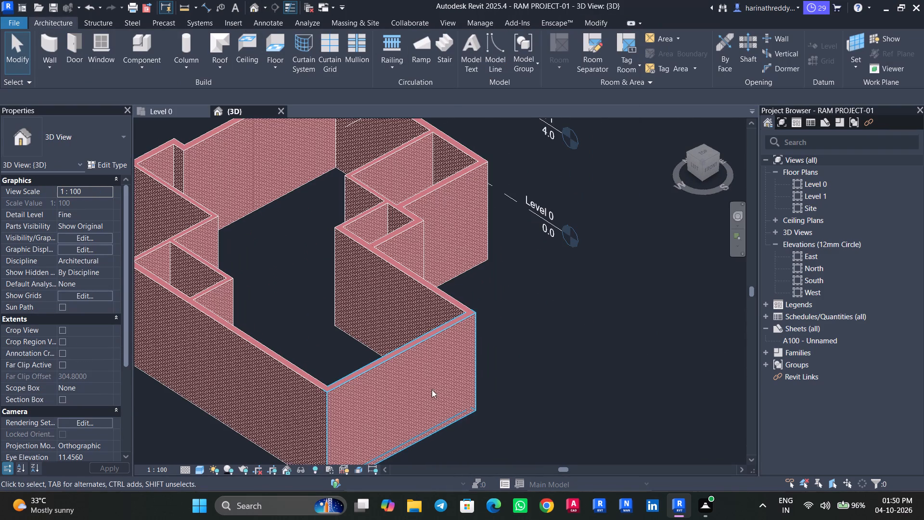
left_click(184, 467)
left_click(192, 459)
left_click(196, 467)
left_click(201, 457)
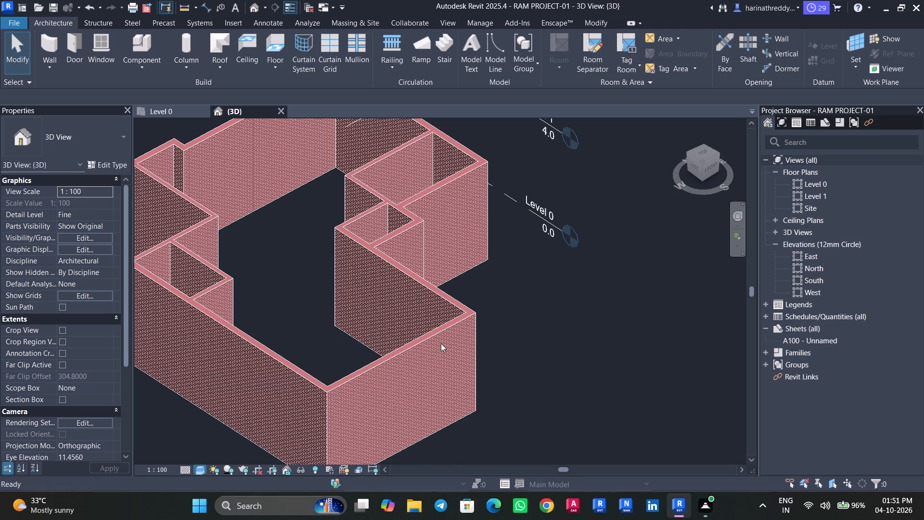
scroll(568, 322, "down", 4)
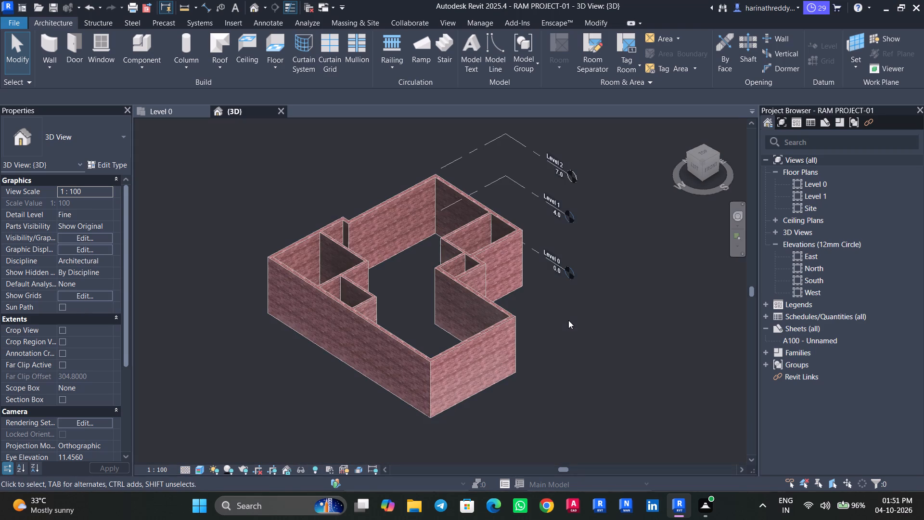
middle_click_drag(579, 324, 420, 336, "shift")
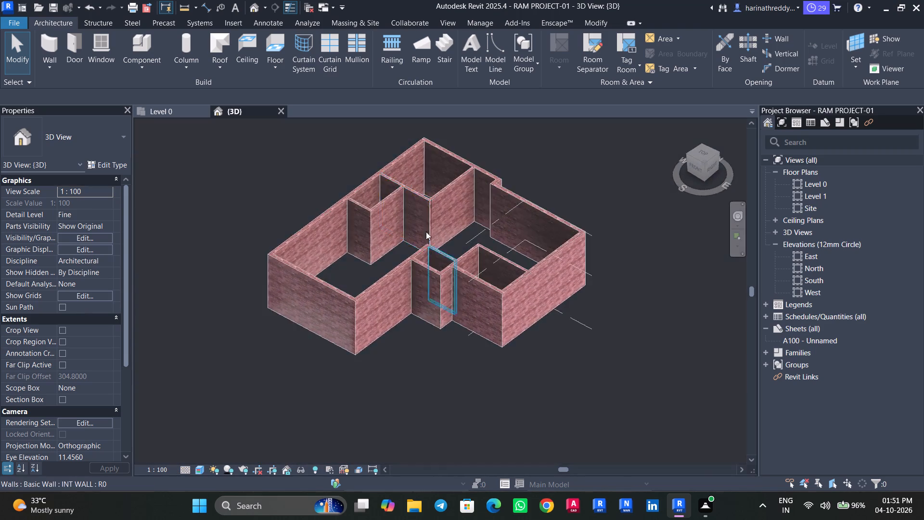
scroll(416, 178, "up", 15)
scroll(436, 210, "down", 15)
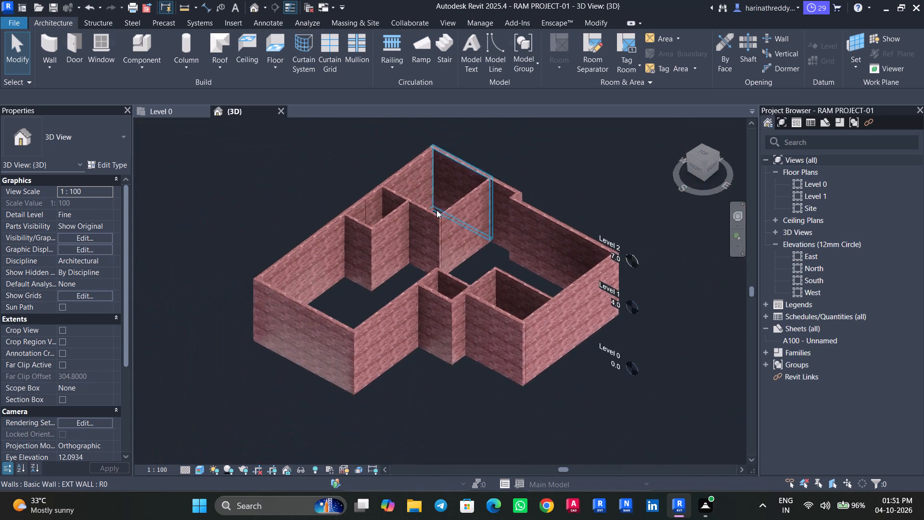
scroll(436, 210, "down", 4)
In the East elevation, extend the Level 1 line's head end past the building's south edge.
double_click(805, 260)
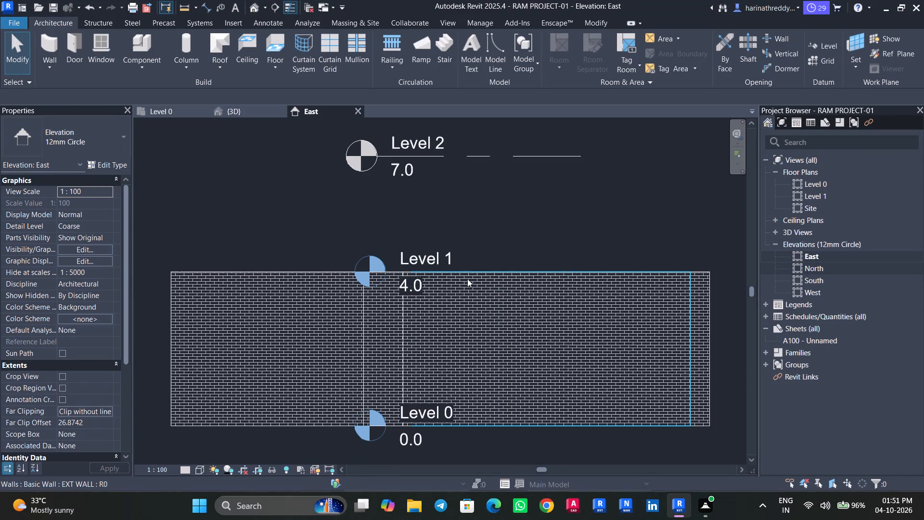
key("Tab")
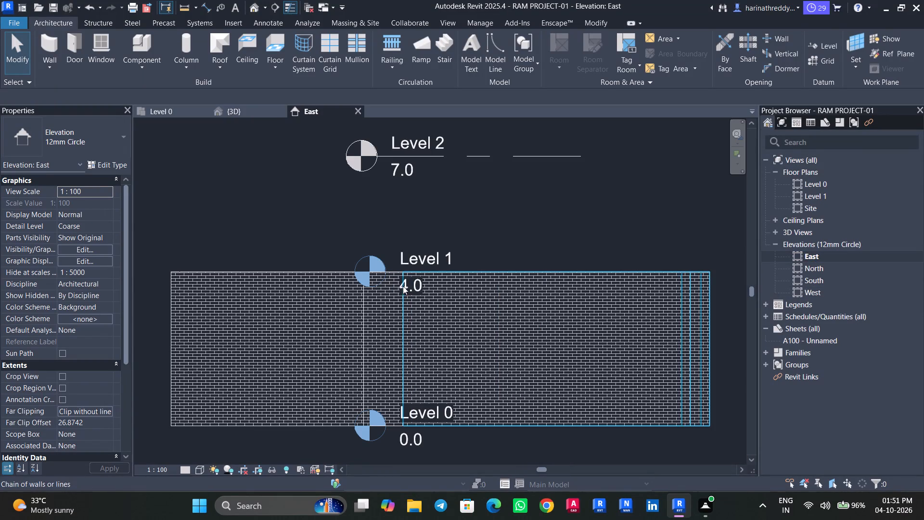
key("Tab")
key("Tab")
key("Tab")
key("Tab")
left_click(378, 269)
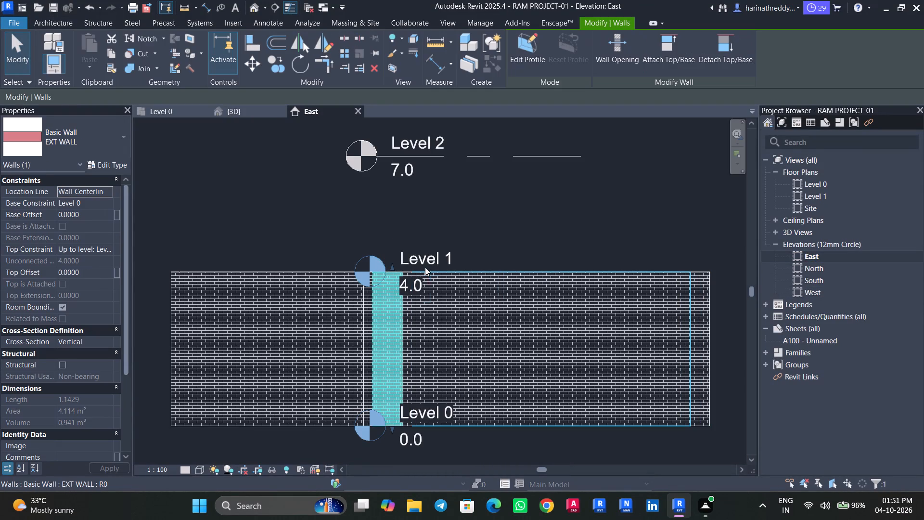
key("Escape")
left_click(431, 258)
scroll(431, 258, "down", 5)
left_click_drag(409, 264, 296, 269)
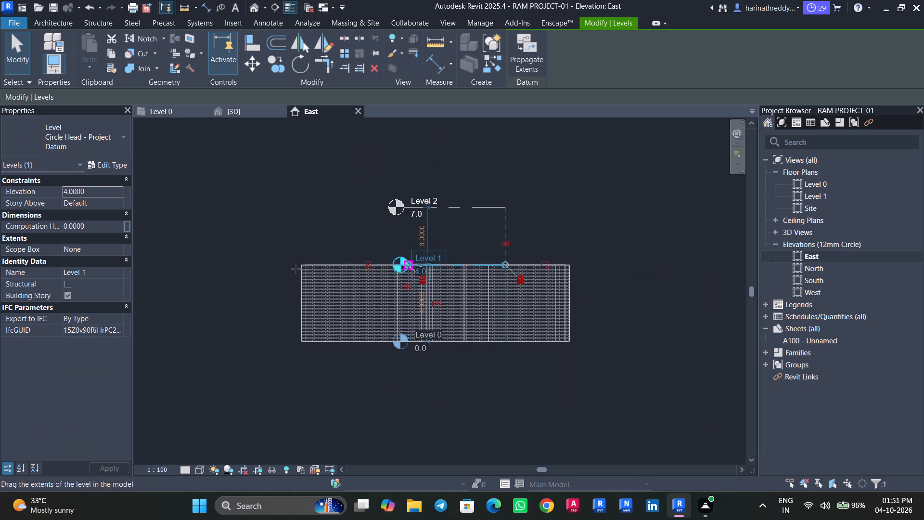
left_click_drag(296, 269, 275, 266)
Set the Level 1 elevation to 3 m.
scroll(277, 260, "up", 4)
key("Escape")
double_click(293, 277)
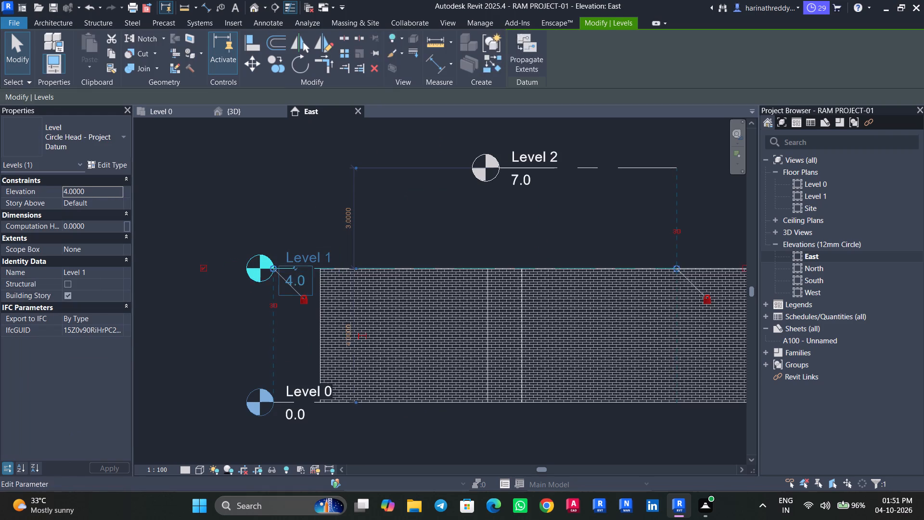
type("3M")
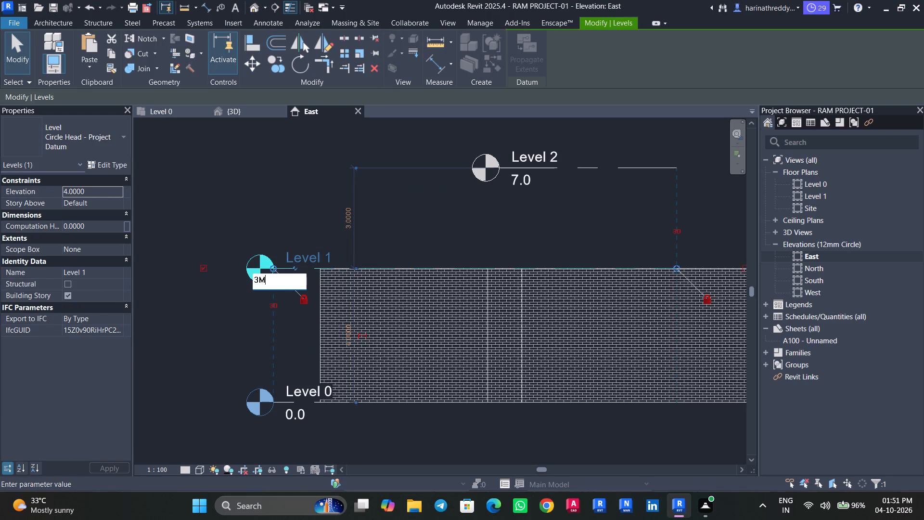
key("Return")
key("Escape")
key("Escape")
key("Escape")
Extend the Level 2 line's head end to line up with the Level 0 and Level 1 heads.
left_click(486, 172)
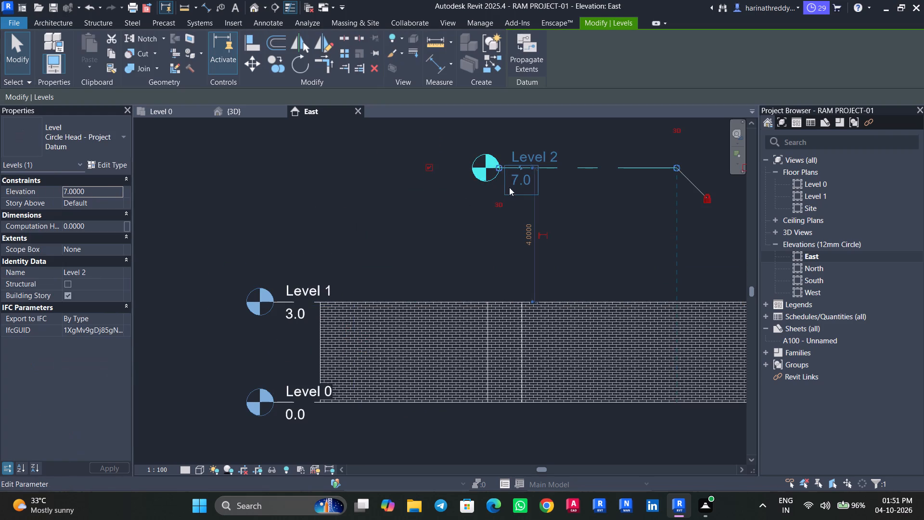
left_click_drag(500, 168, 278, 188)
key("Escape")
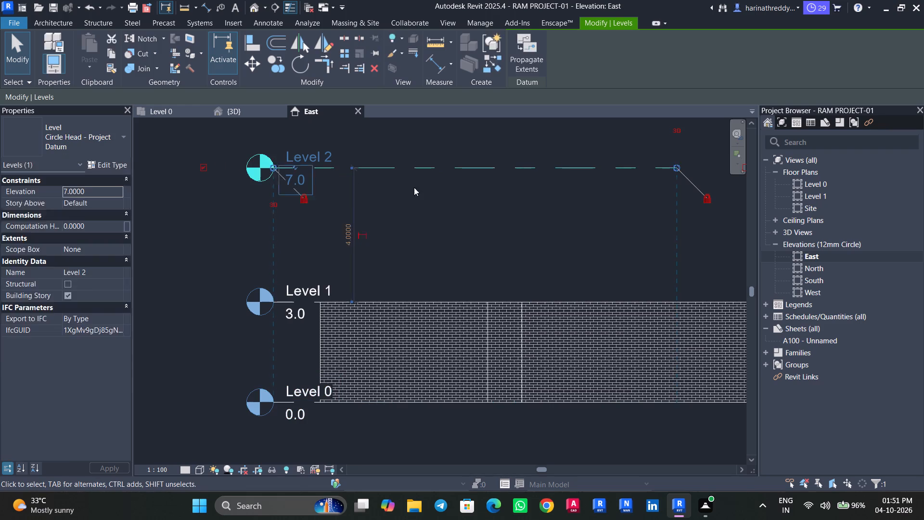
Set the Level 2 elevation to 6 m.
left_click(291, 187)
left_click(291, 185)
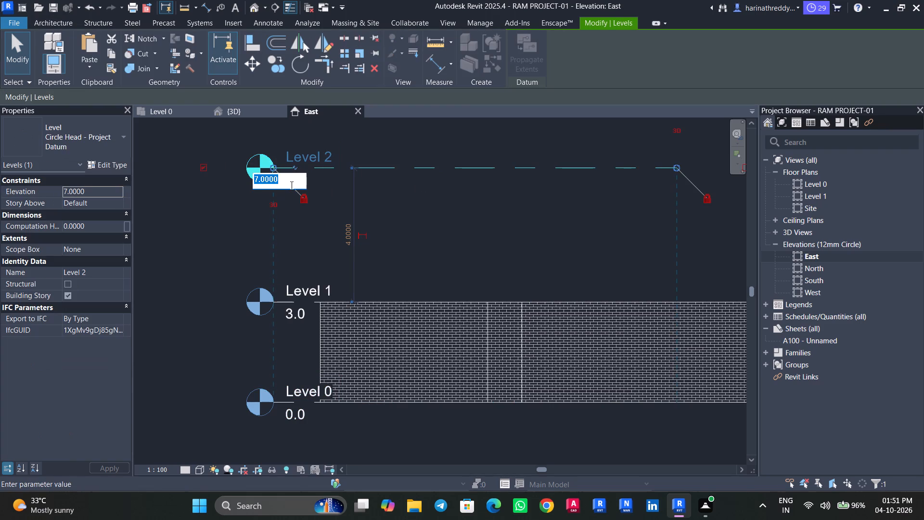
key("6")
key("Return")
key("Escape")
key("Escape")
scroll(407, 251, "down", 4)
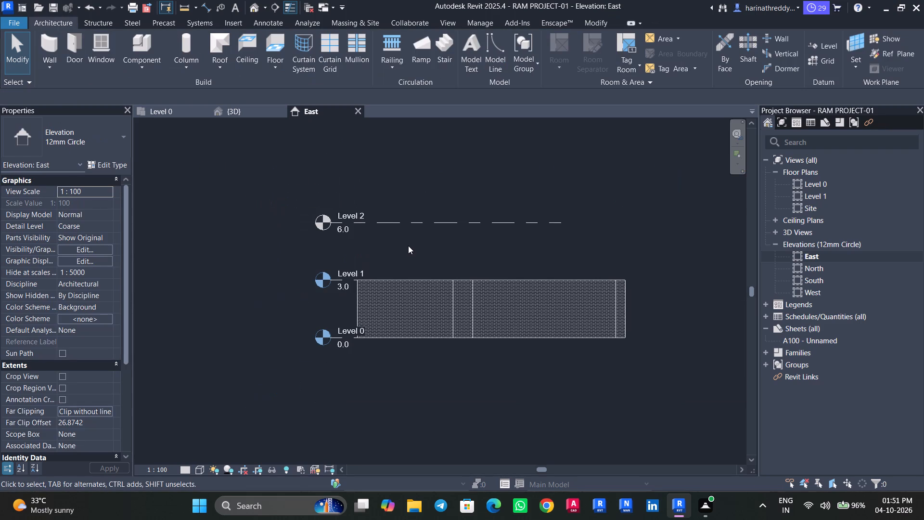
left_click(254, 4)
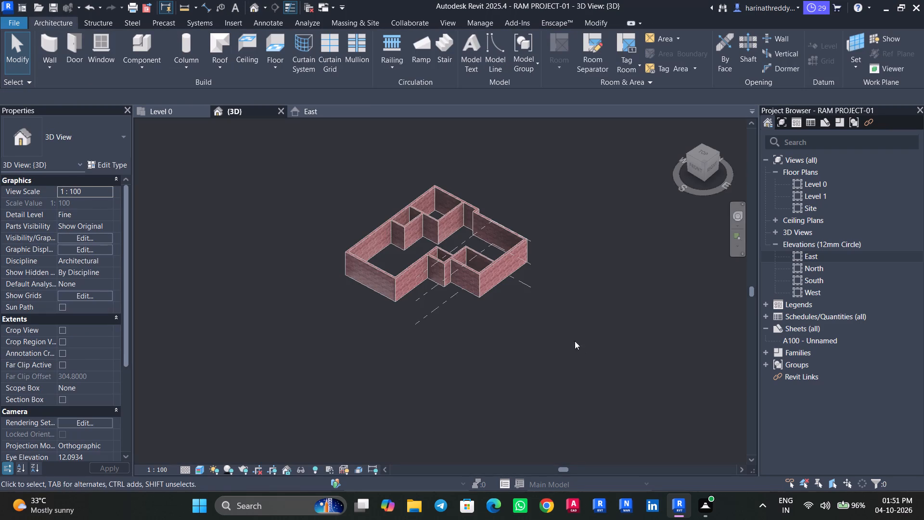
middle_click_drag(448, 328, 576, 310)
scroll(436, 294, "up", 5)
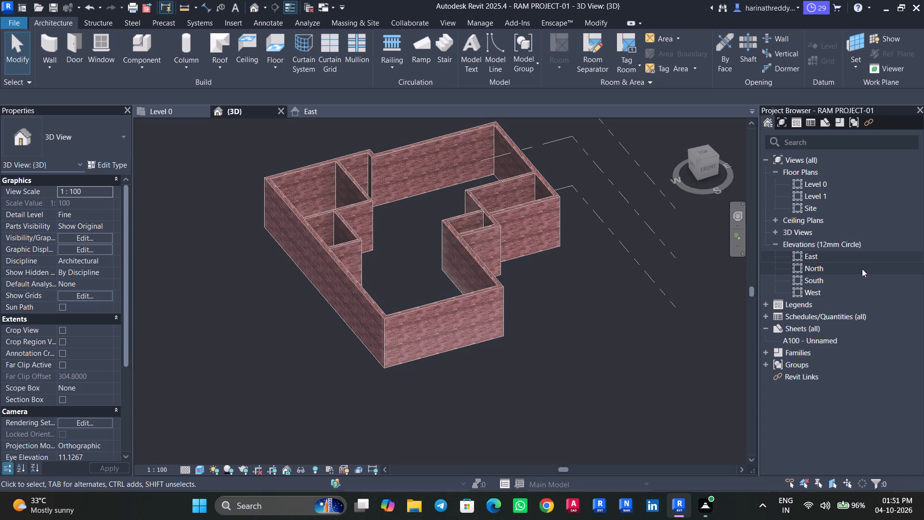
In the East elevation, extend the headless ends of the Level 0, 1 and 2 lines together past the building's north edge.
double_click(852, 256)
scroll(529, 240, "down", 5)
middle_click_drag(573, 208, 560, 256)
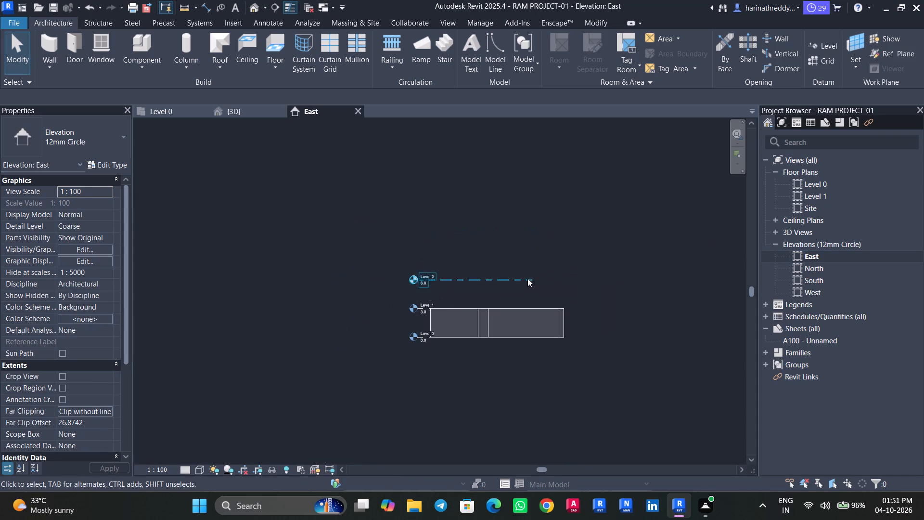
left_click(527, 278)
scroll(530, 279, "up", 5)
left_click_drag(535, 277, 678, 297)
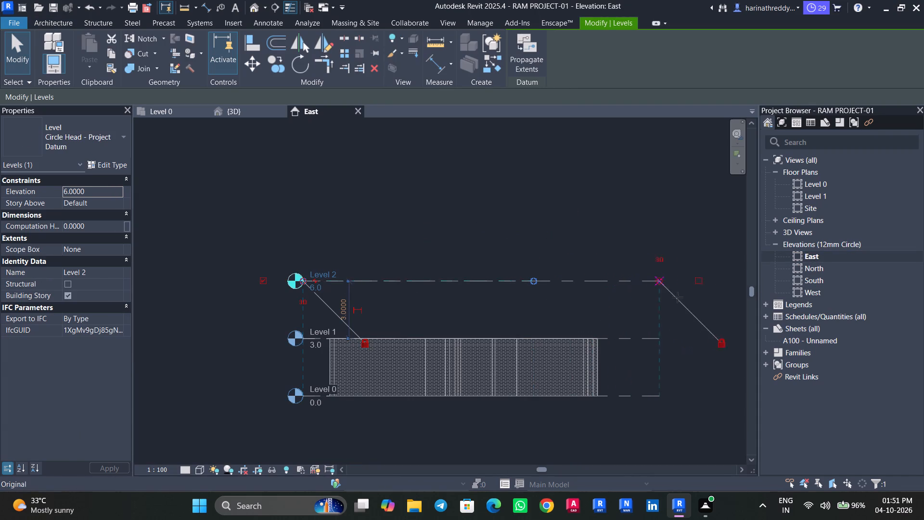
left_click_drag(678, 297, 689, 297)
key("Escape")
key("Escape")
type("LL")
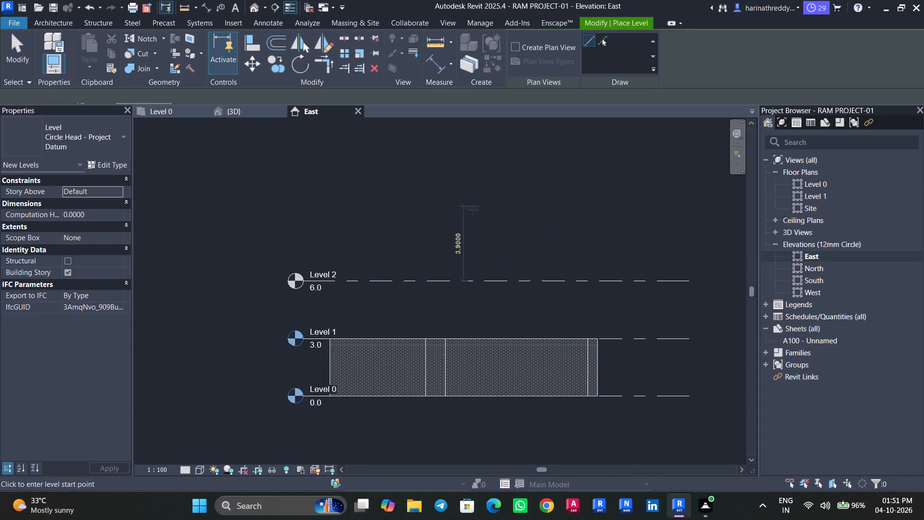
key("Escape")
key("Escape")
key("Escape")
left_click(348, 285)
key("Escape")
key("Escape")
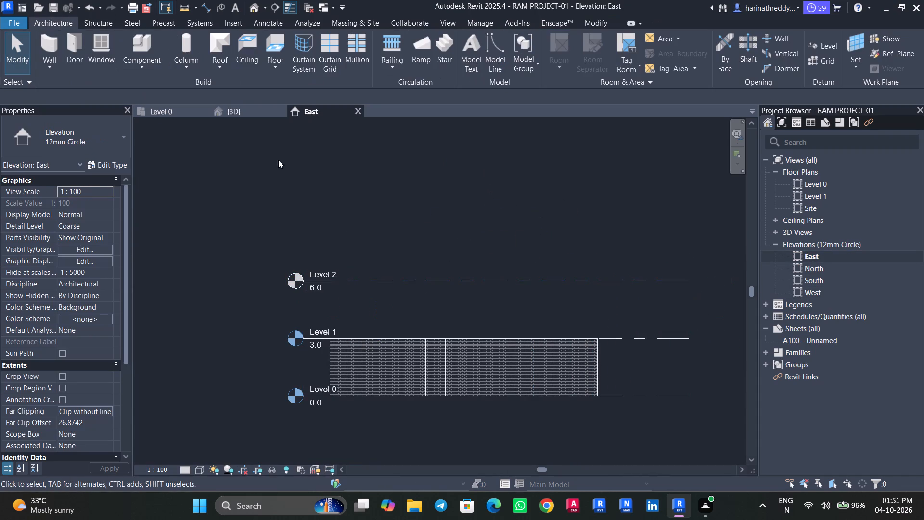
Create a floor plan view for Level 2.
scroll(318, 265, "up", 2)
scroll(318, 264, "down", 1)
scroll(318, 264, "up", 9)
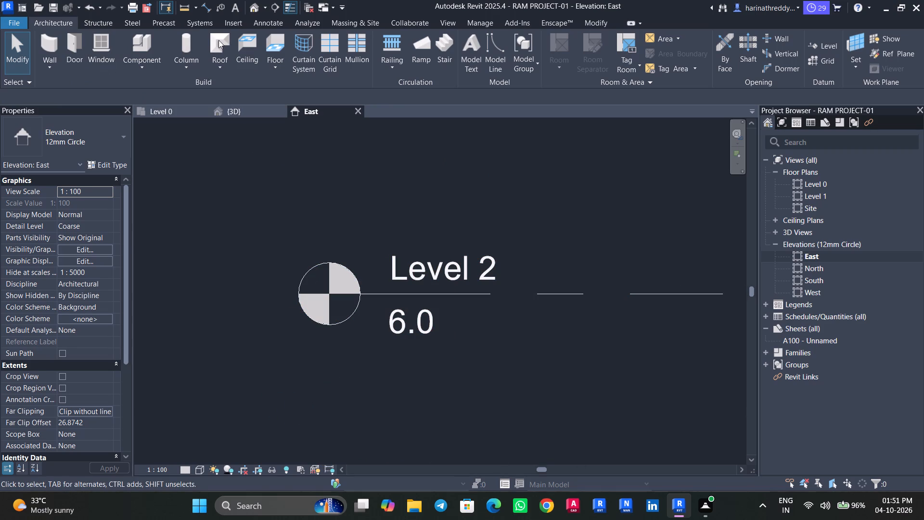
left_click(451, 25)
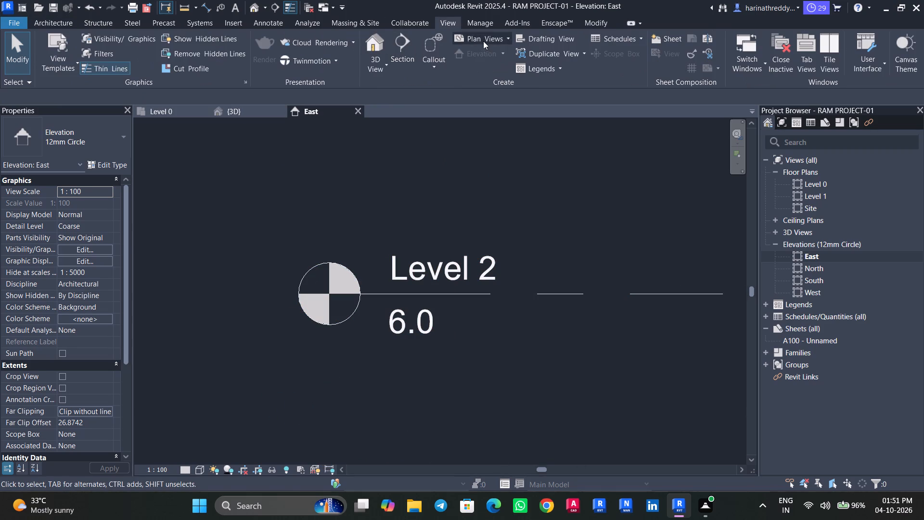
left_click(483, 41)
left_click(485, 54)
left_click(458, 377)
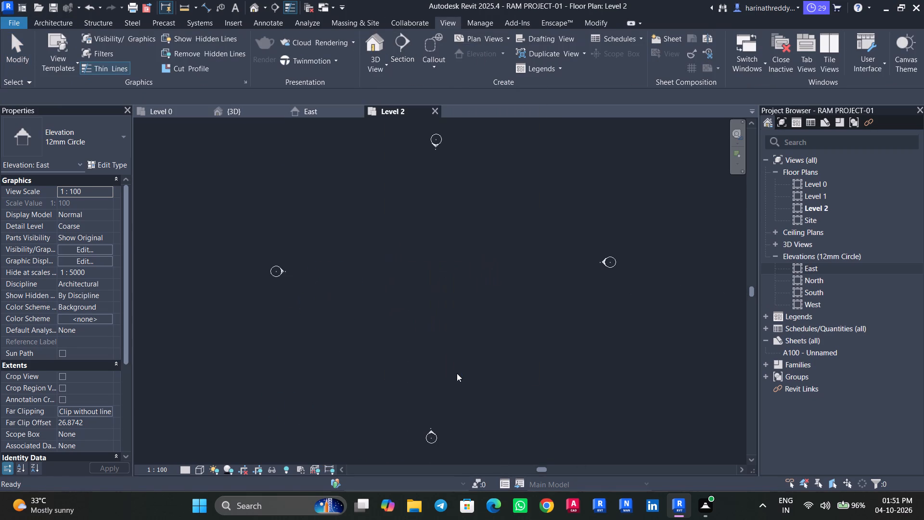
scroll(426, 353, "down", 4)
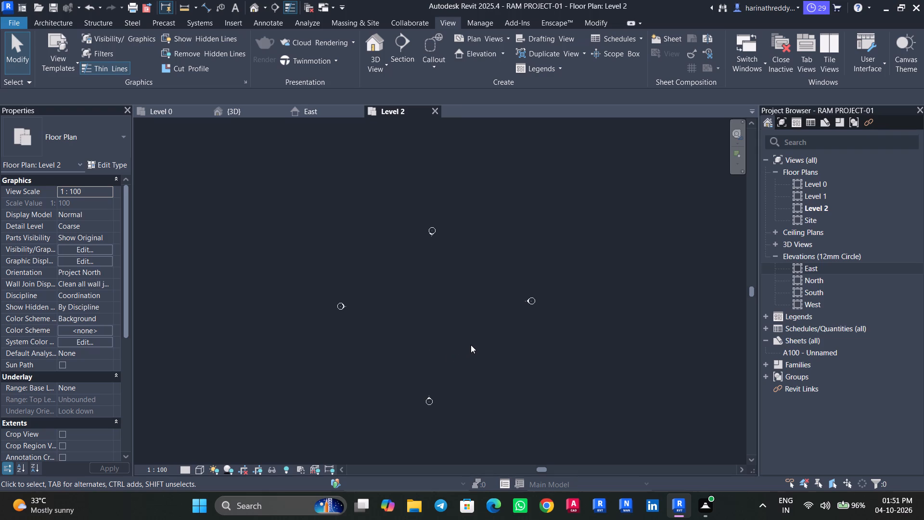
In the East elevation, add a level with its own plan view by picking the Level 2 line at a 1200 mm offset above.
double_click(812, 264)
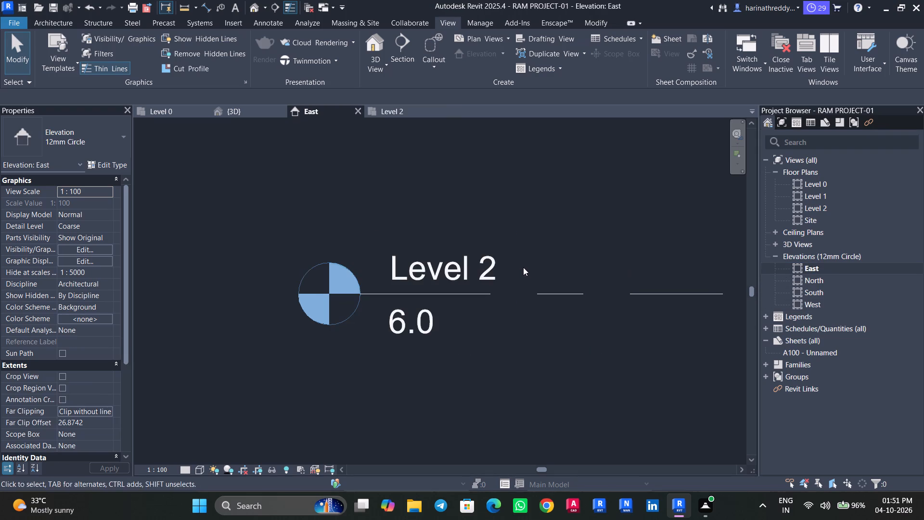
scroll(521, 306, "down", 9)
middle_click_drag(604, 325, 458, 284)
scroll(458, 284, "down", 5)
middle_click_drag(455, 286, 424, 307)
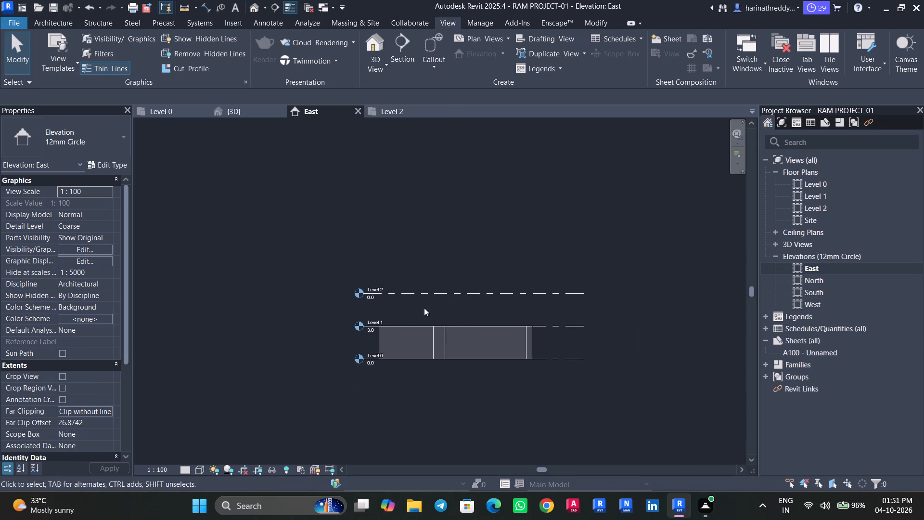
type("LL")
left_click(609, 46)
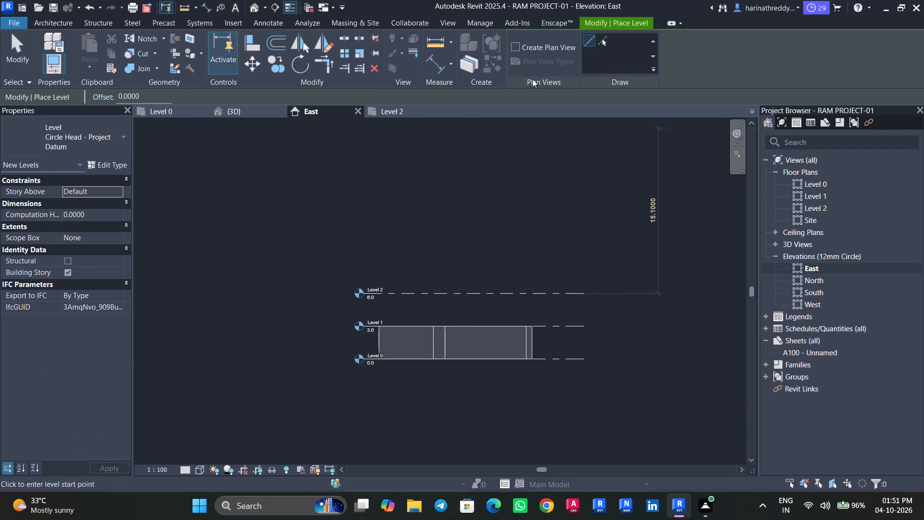
left_click(603, 40)
left_click(510, 42)
left_click(516, 46)
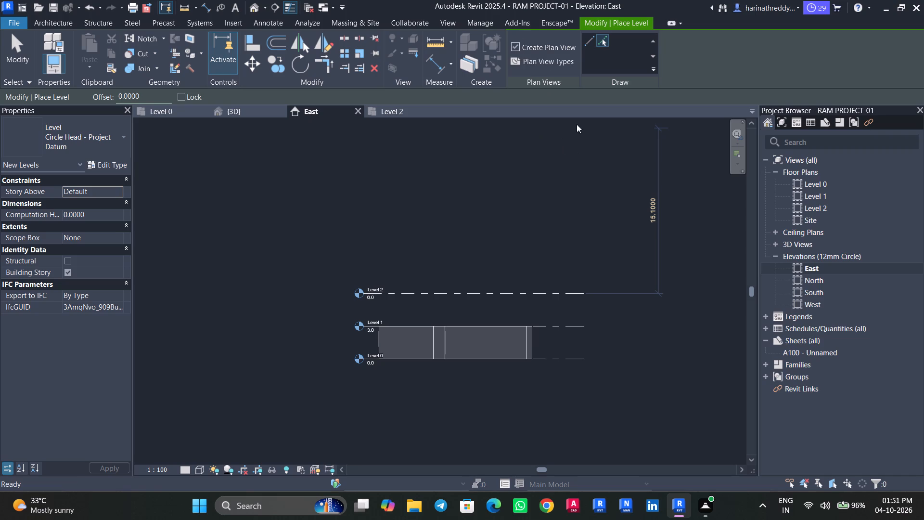
left_click_drag(144, 97, 95, 97)
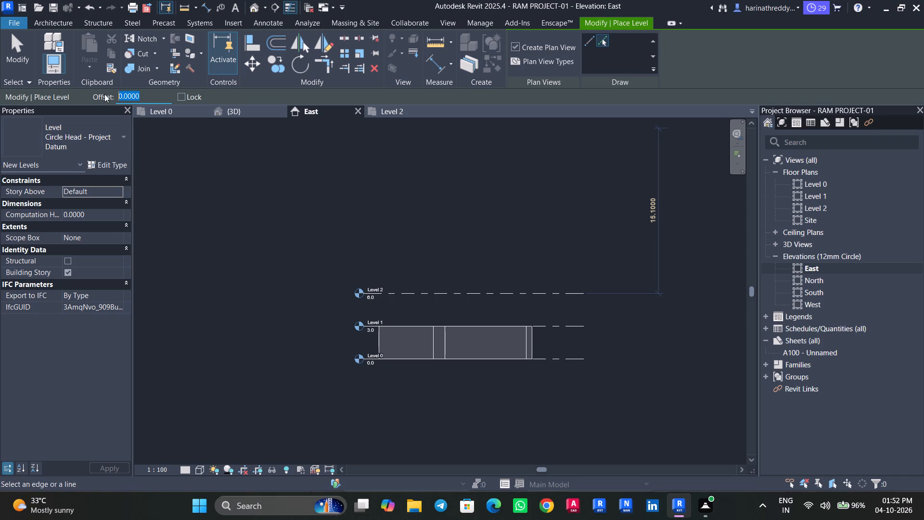
type("1200")
type("MM")
key("Return")
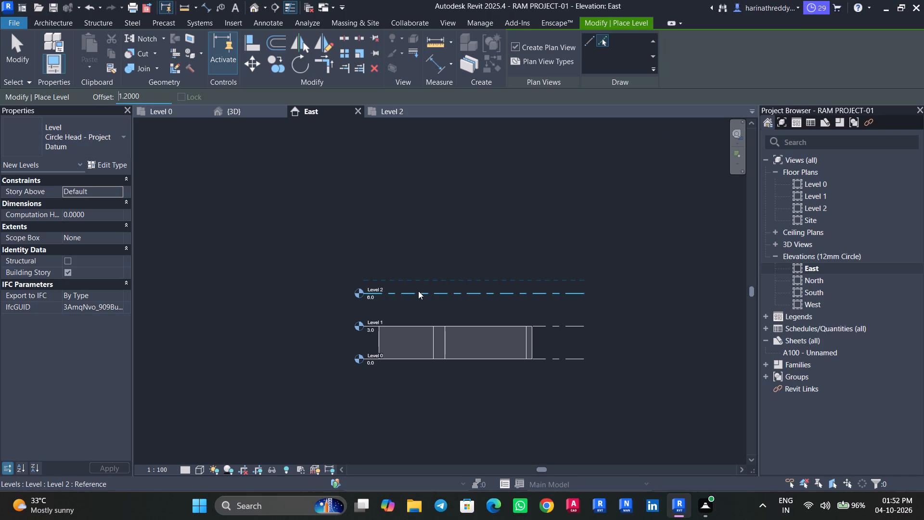
left_click(418, 291)
scroll(380, 280, "up", 4)
key("Escape")
key("Escape")
Rename the new level above Level 2 as TL.
left_click(392, 278)
scroll(370, 275, "up", 5)
key("Escape")
double_click(374, 272)
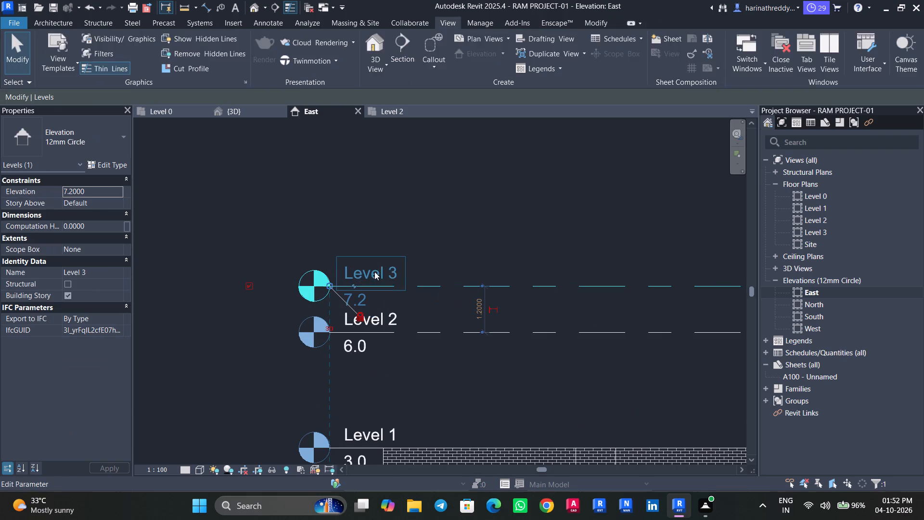
type("TL")
left_click(450, 194)
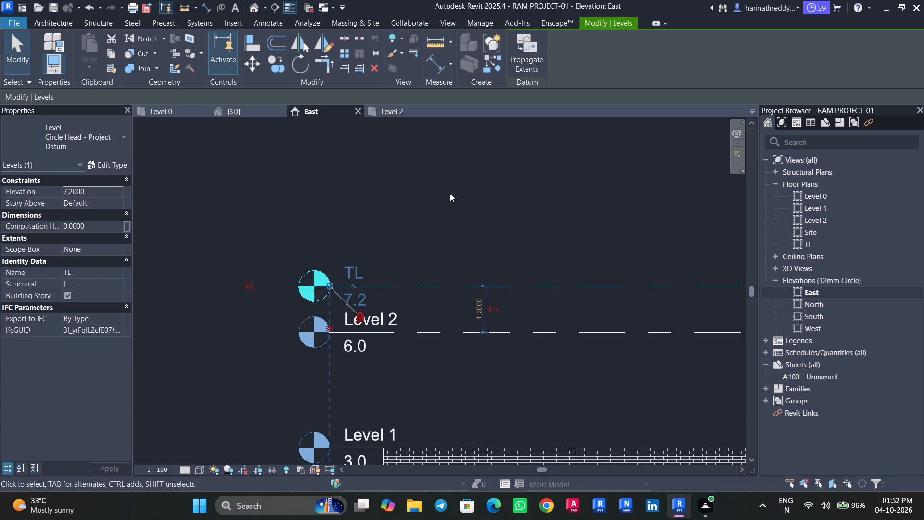
key("Escape")
key("Escape")
key("Escape")
Add an elbow to the TL level line and raise its head clear of the Level 2 head and label.
scroll(397, 224, "down", 4)
left_click(408, 264)
key("Escape")
scroll(359, 259, "up", 5)
left_click(404, 256)
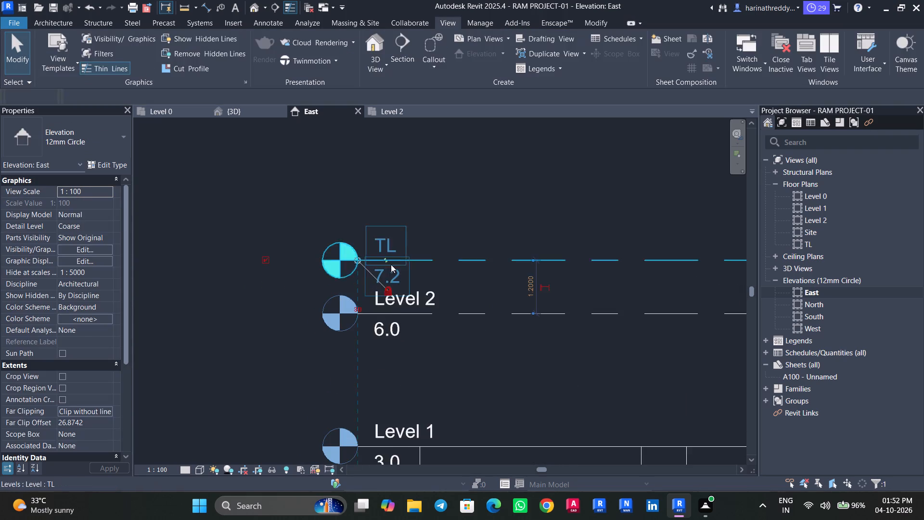
scroll(394, 267, "up", 4)
left_click(380, 255)
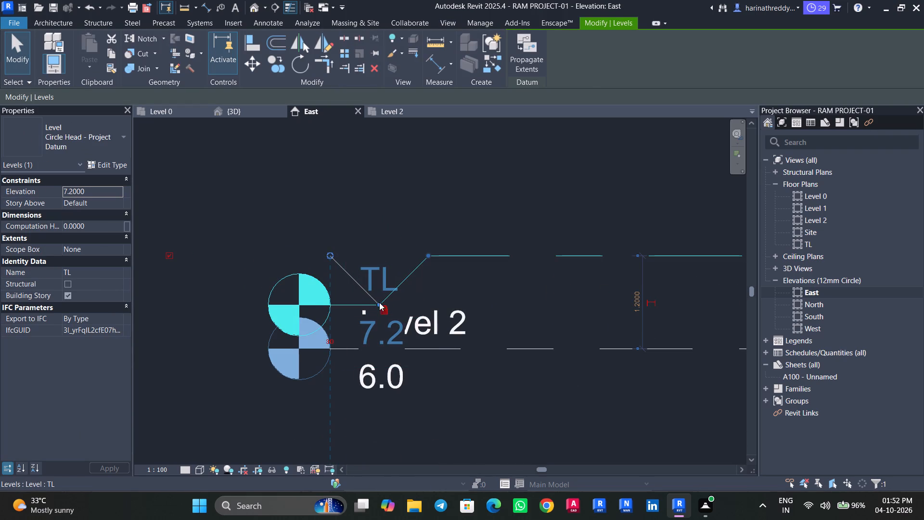
left_click_drag(379, 302, 360, 221)
scroll(370, 305, "up", 7)
left_click_drag(394, 304, 387, 270)
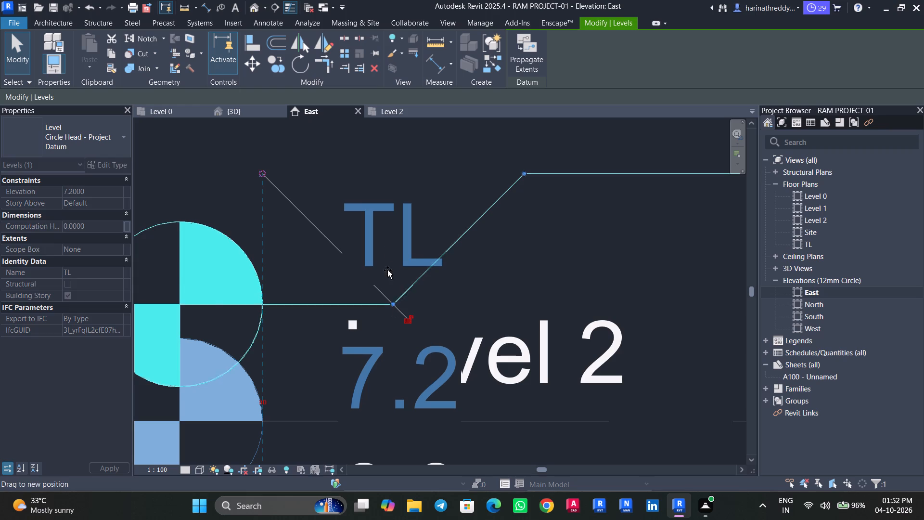
left_click_drag(387, 270, 379, 132)
scroll(376, 146, "down", 6)
middle_click_drag(377, 153, 376, 259)
scroll(376, 257, "up", 3)
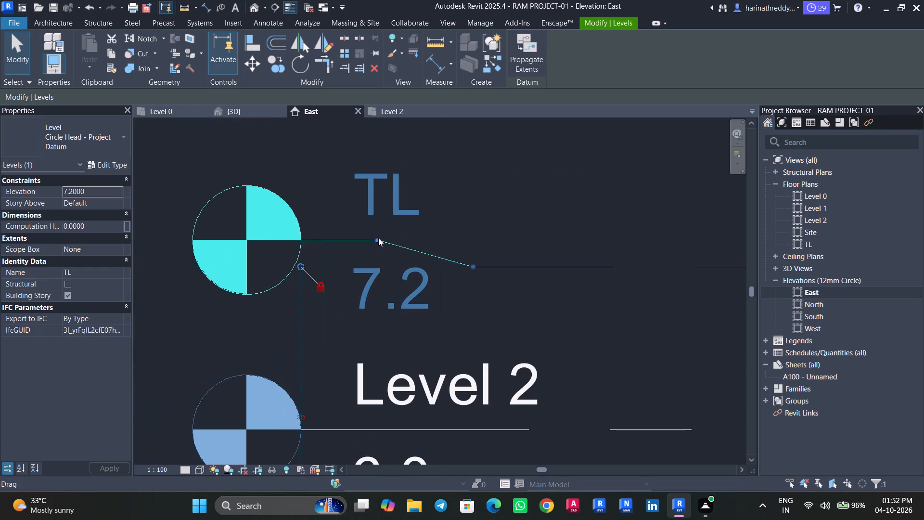
left_click_drag(378, 238, 378, 190)
key("Escape")
key("Escape")
scroll(344, 289, "down", 12)
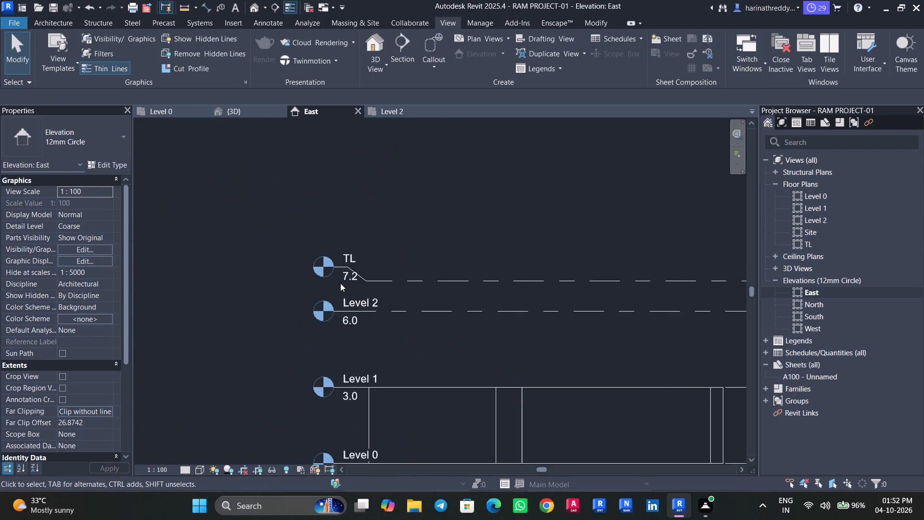
Examine the level lines and Level 2 spacing in the East elevation, and check the building in 3D.
scroll(340, 283, "down", 3)
middle_click_drag(503, 320, 422, 288)
scroll(422, 288, "down", 1)
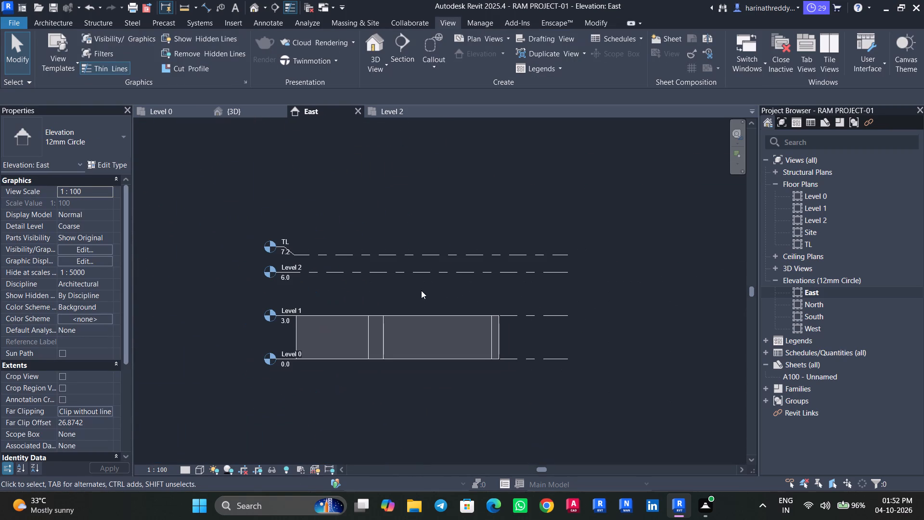
left_click(355, 273)
scroll(282, 271, "up", 10)
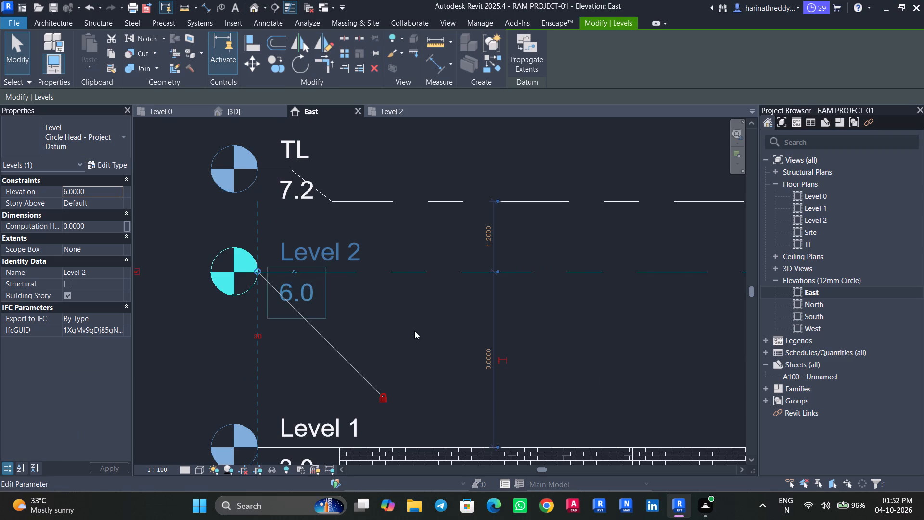
scroll(414, 331, "down", 9)
key("Escape")
key("Escape")
key("Escape")
middle_click_drag(490, 330, 396, 317)
scroll(396, 315, "down", 4)
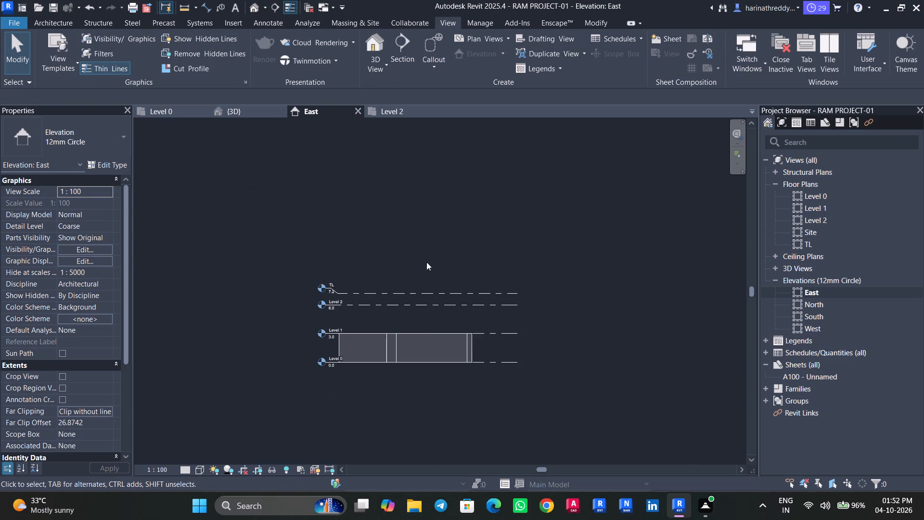
left_click(237, 116)
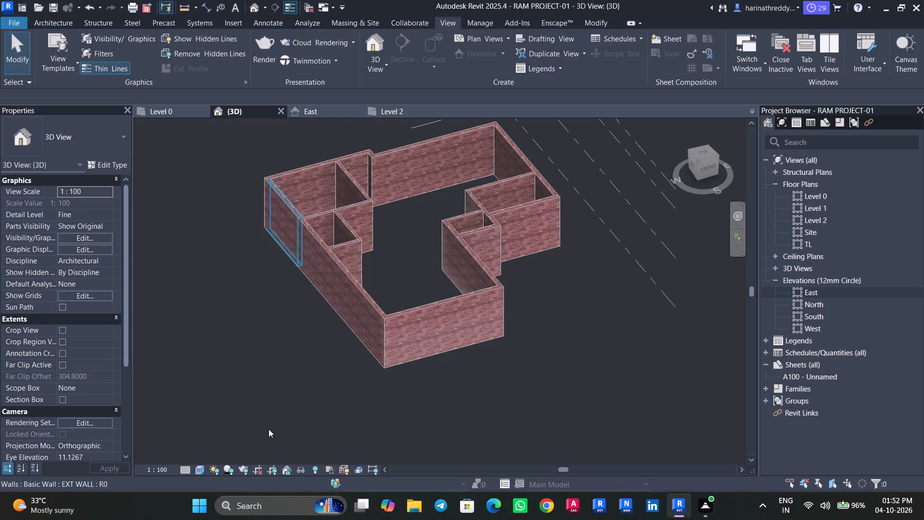
In the Level 0 plan, place a Doors_IntSgl 910x2110mm door in the northwest room's south wall, 0.2 m from its east wall.
left_click(160, 106)
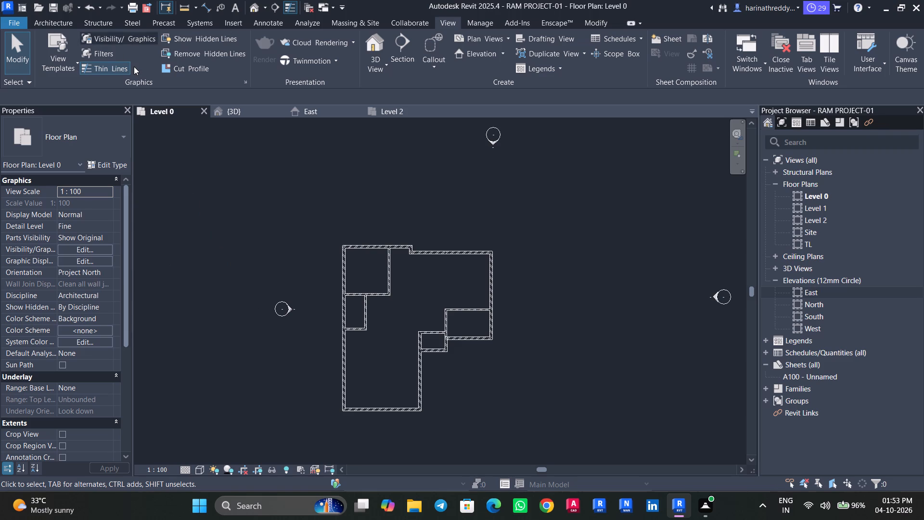
key("Escape")
key("Escape")
key("Escape")
key("Escape")
key("Escape")
key("Escape")
key("Escape")
key("Escape")
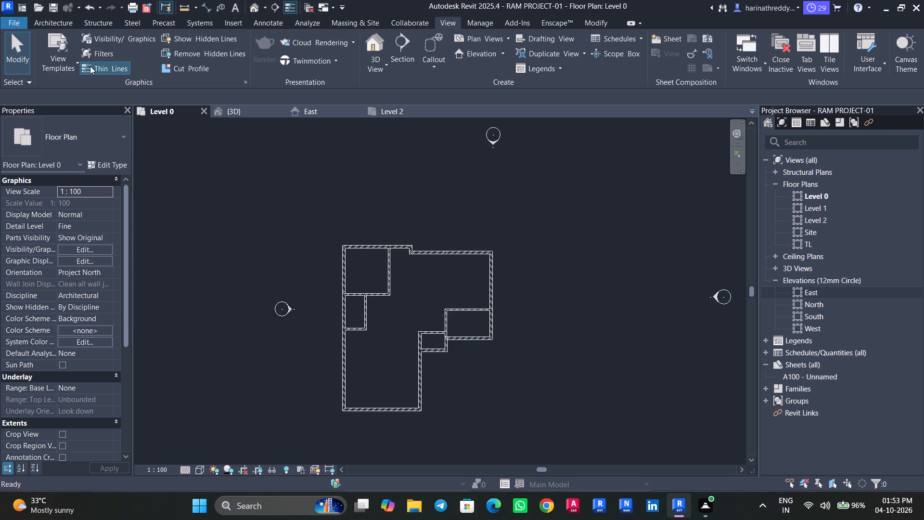
key("d")
key("r")
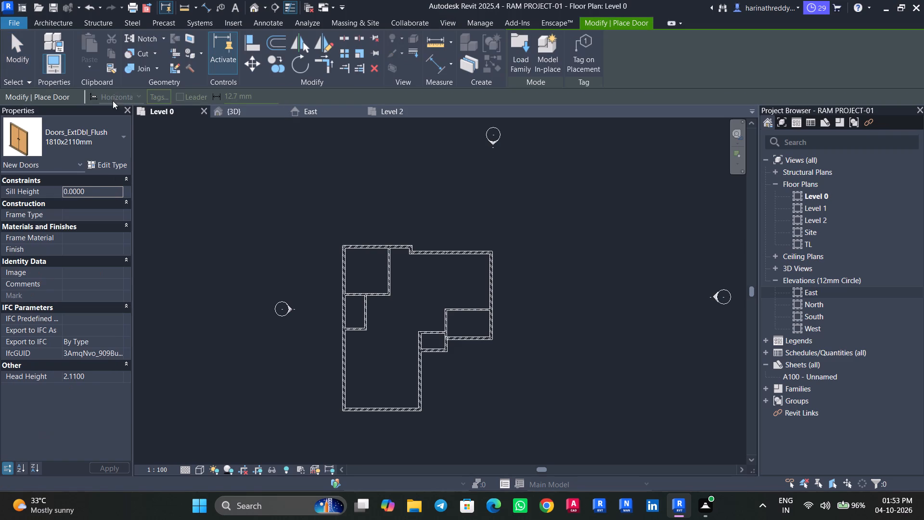
left_click(115, 136)
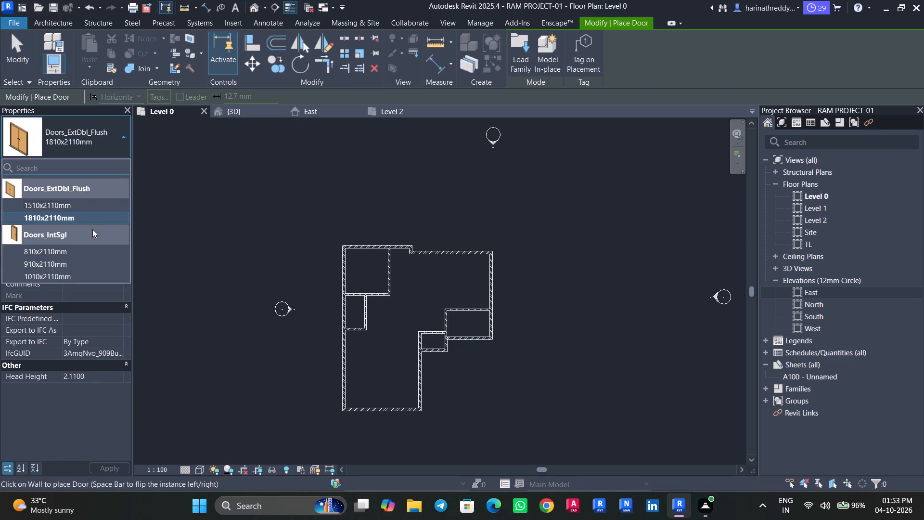
left_click(96, 262)
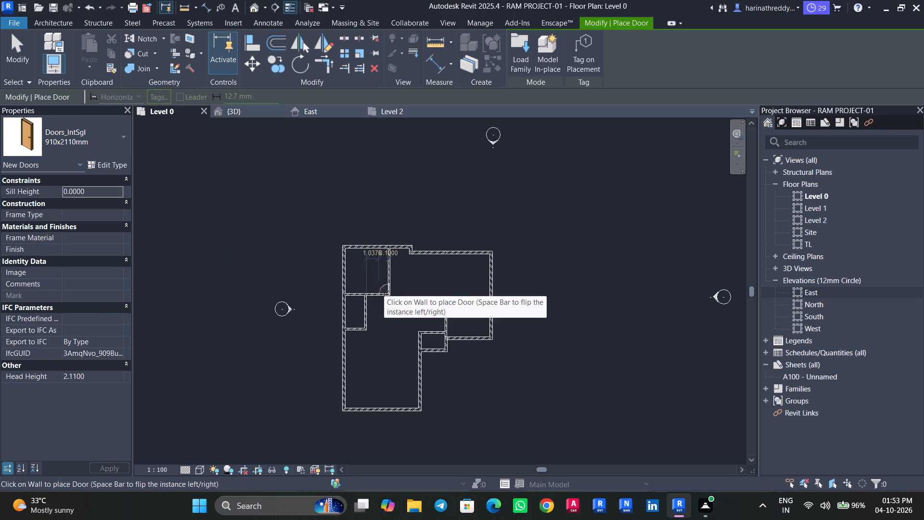
scroll(384, 291, "up", 13)
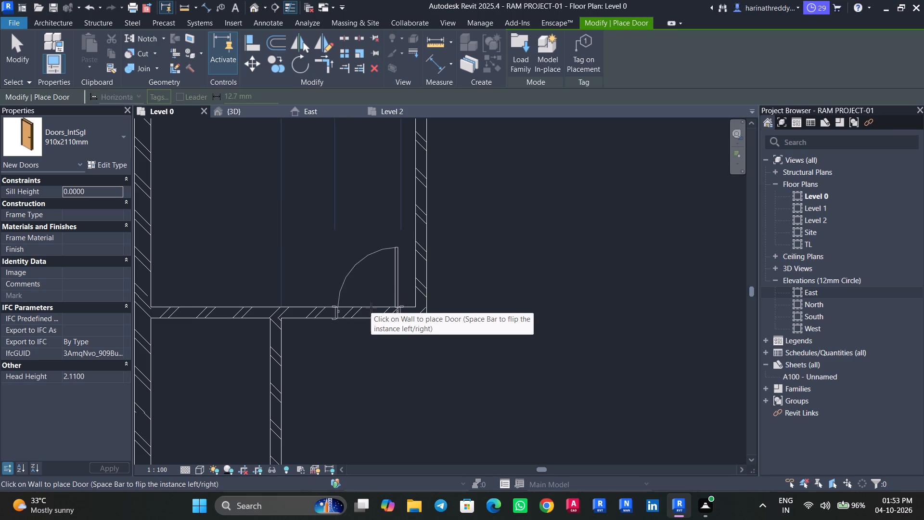
left_click(371, 308)
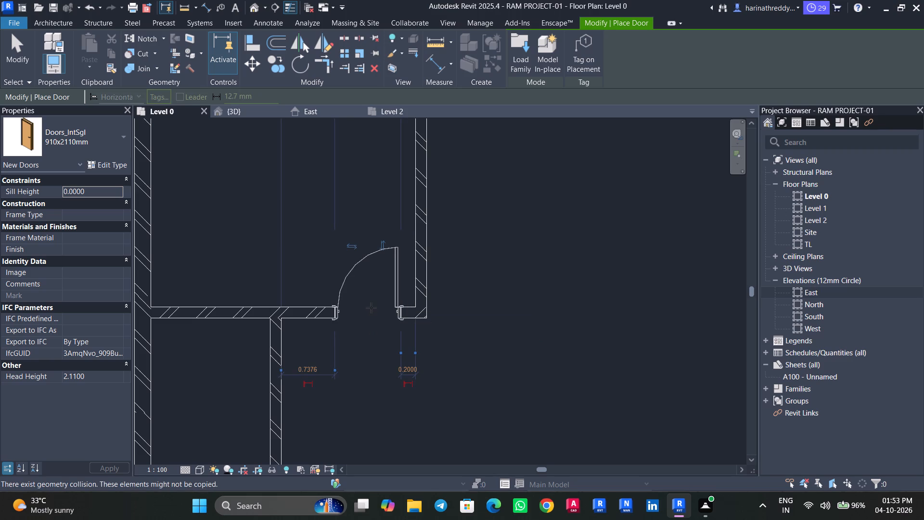
Place a Doors_IntSgl 810x2110mm door in the east wall of the small room south of the northwest room, near its north end.
key("Escape")
left_click(103, 131)
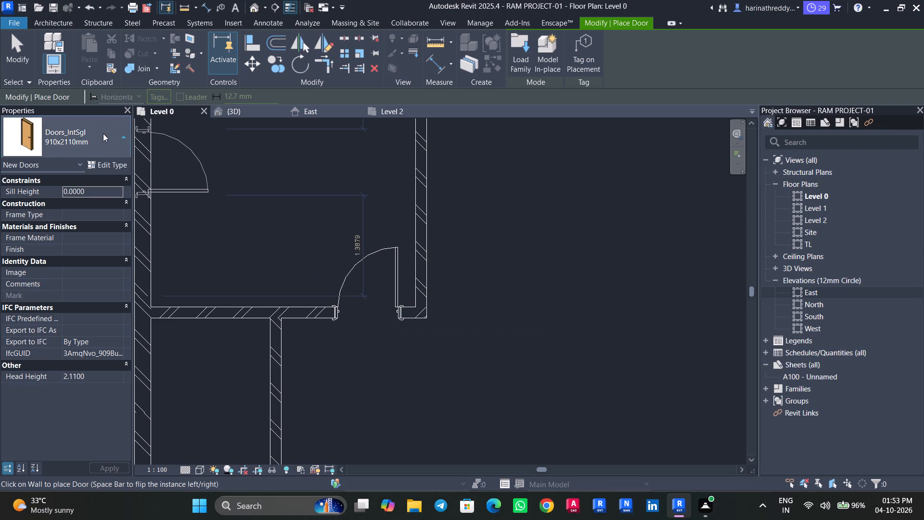
left_click(95, 252)
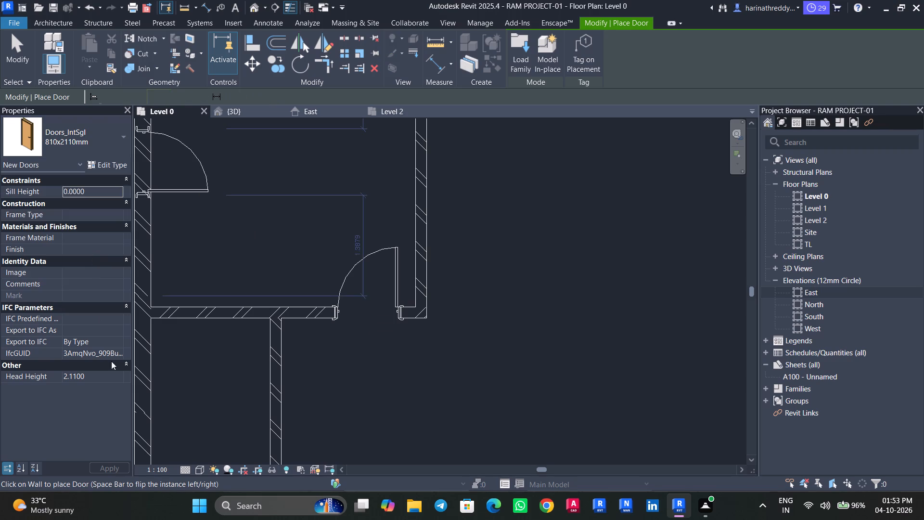
left_click(273, 363)
key("Escape")
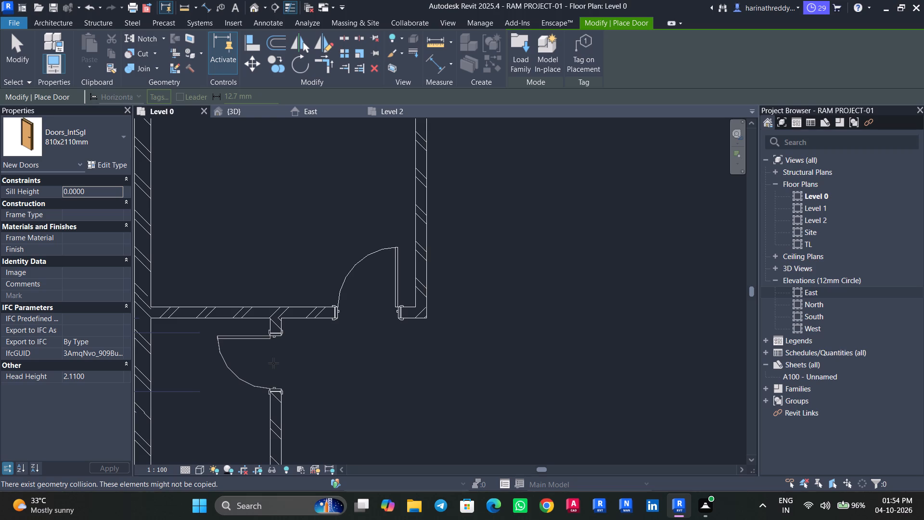
Place a Doors_IntSgl 810x2110mm door in the north wall of the smaller southeast room, 0.1 m from its east wall.
scroll(315, 351, "down", 4)
scroll(315, 351, "up", 1)
middle_click_drag(372, 369, 299, 282)
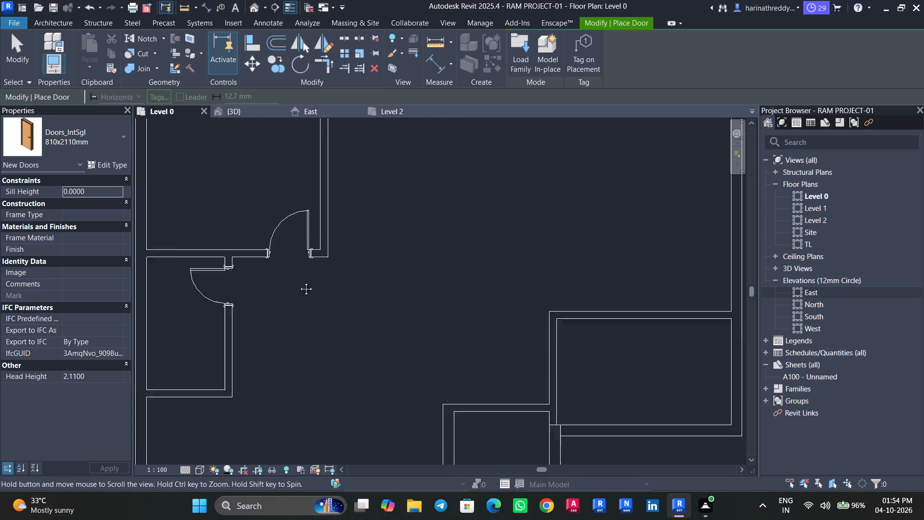
middle_click_drag(299, 282, 256, 212)
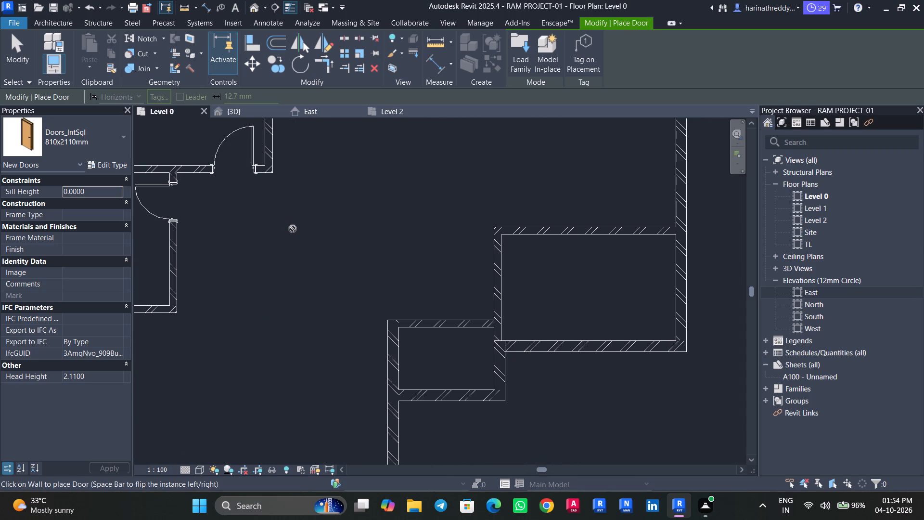
left_click(81, 144)
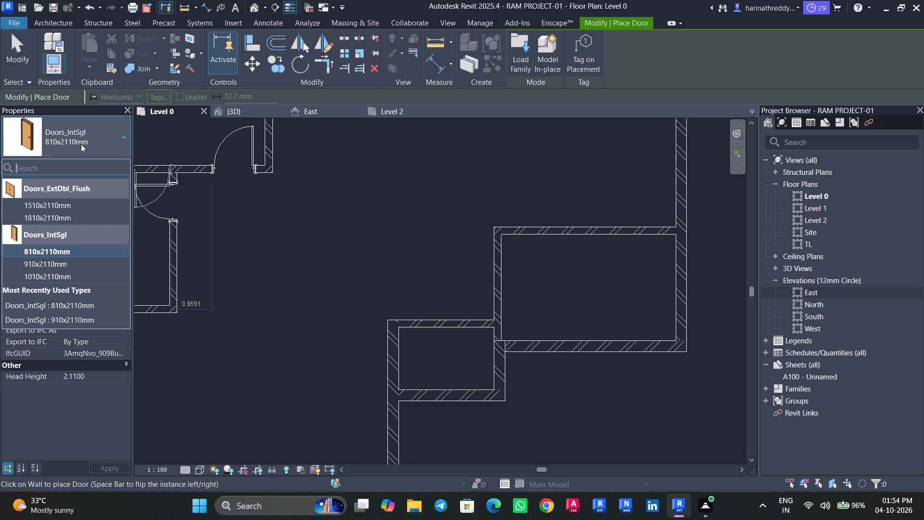
left_click(81, 144)
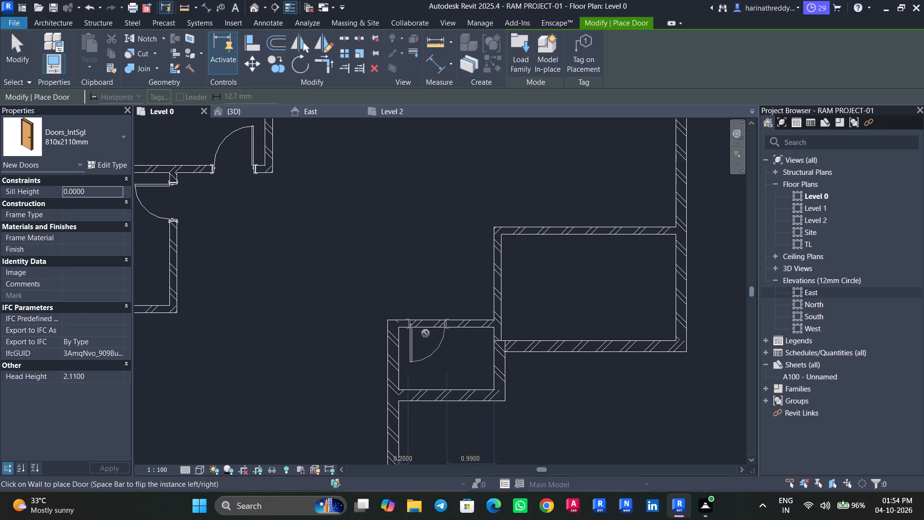
left_click(472, 321)
key("Escape")
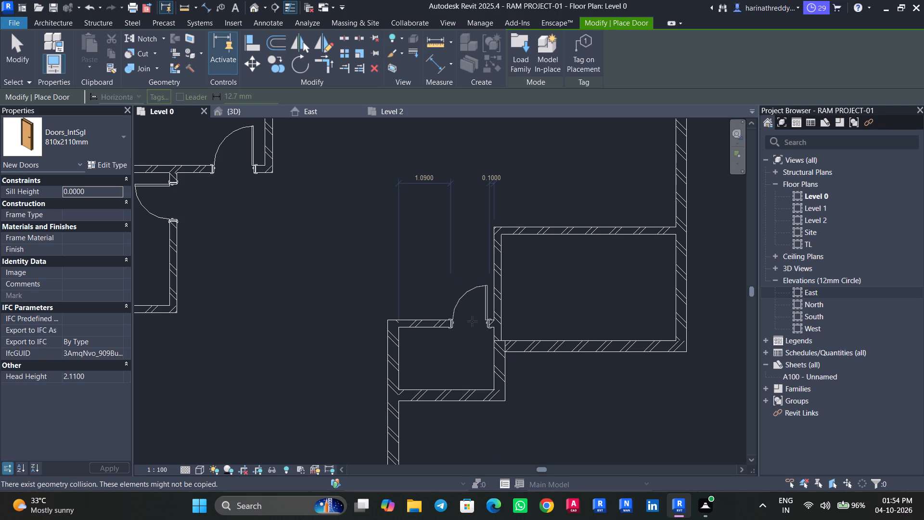
Place a Doors_IntSgl 910x2110mm door in the north wall of the larger southeast room, 0.1 m from its west wall.
left_click(59, 146)
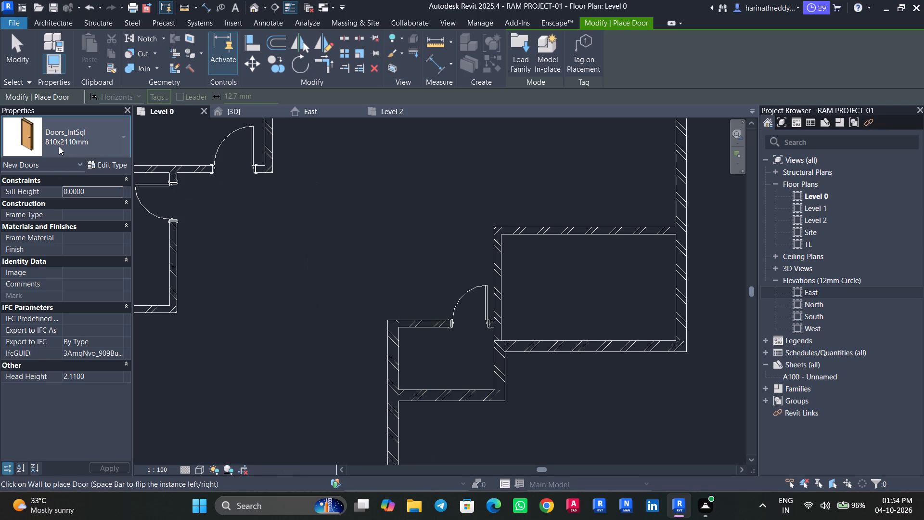
left_click(60, 261)
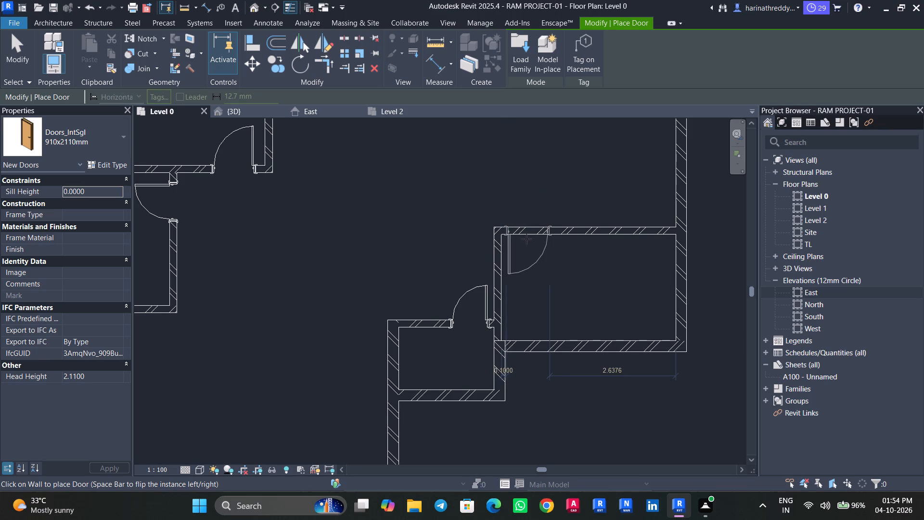
left_click(526, 239)
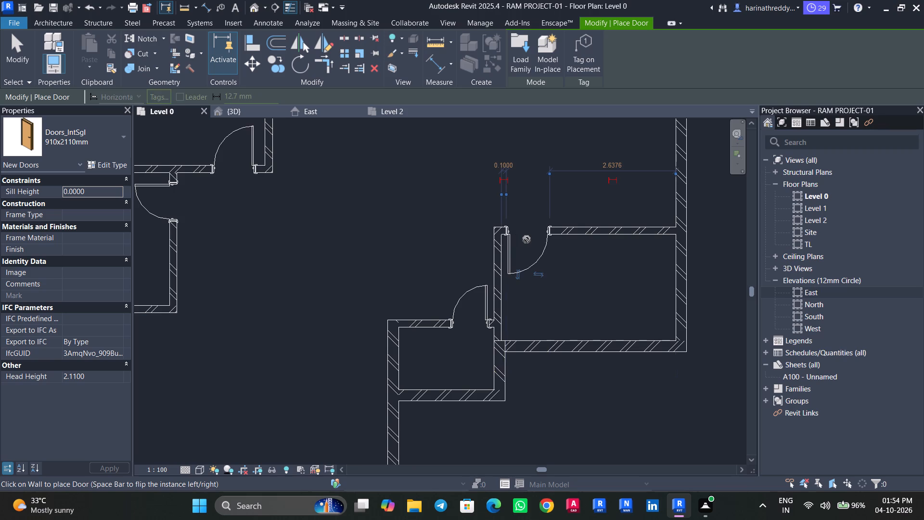
key("Escape")
left_click(72, 130)
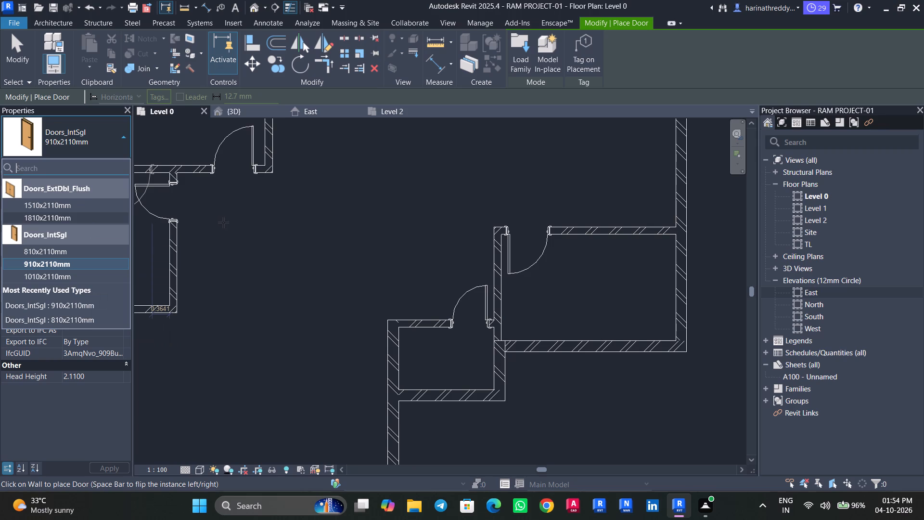
key("Escape")
key("Escape")
Examine the placed interior doors from several angles in the 3D view and return to the Level 0 plan.
scroll(225, 221, "up", 1)
scroll(225, 221, "down", 3)
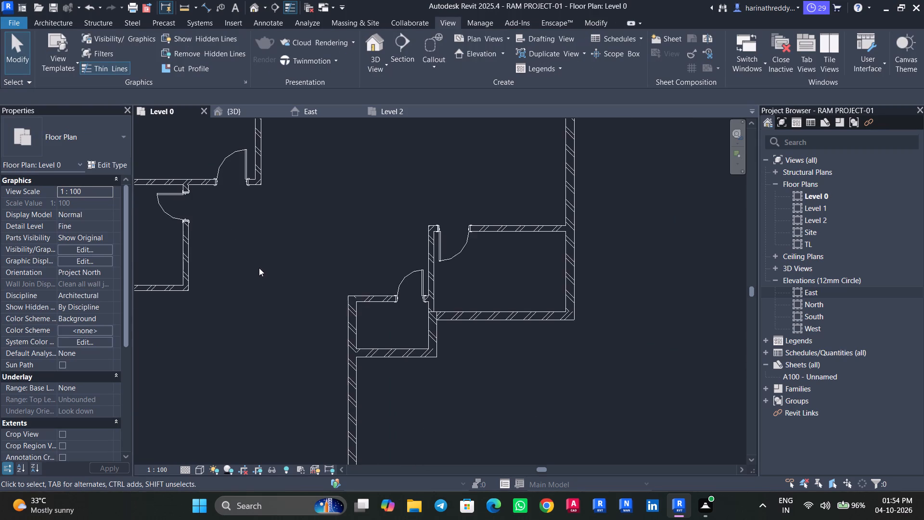
middle_click_drag(259, 268, 364, 191)
scroll(361, 201, "down", 2)
left_click(256, 114)
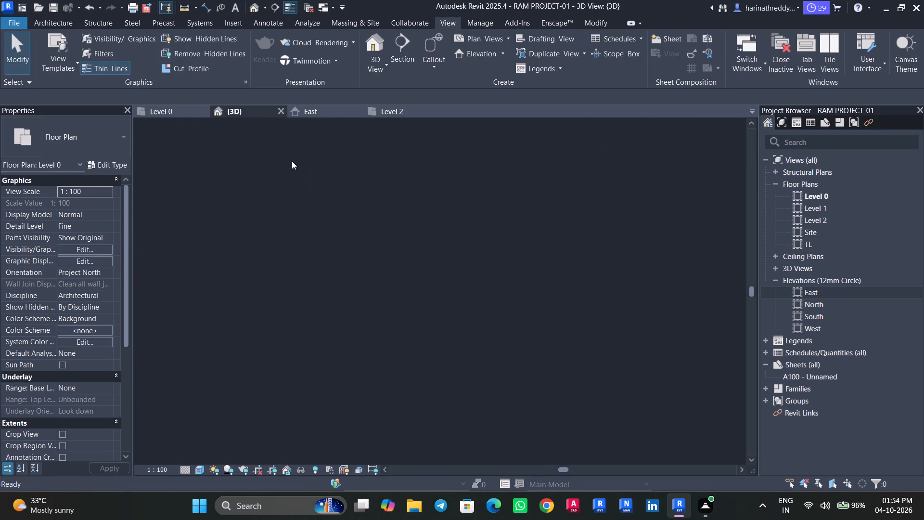
middle_click_drag(389, 289, 336, 288, "shift")
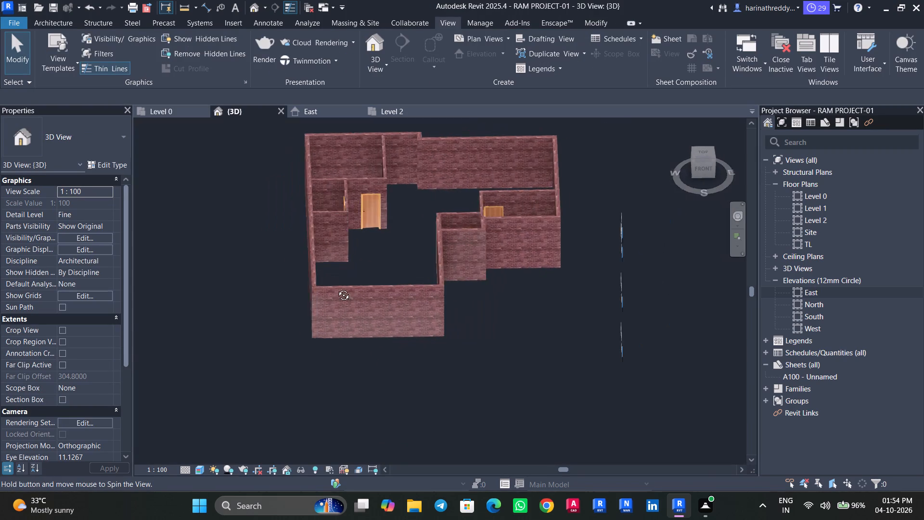
middle_click_drag(336, 288, 254, 268, "shift")
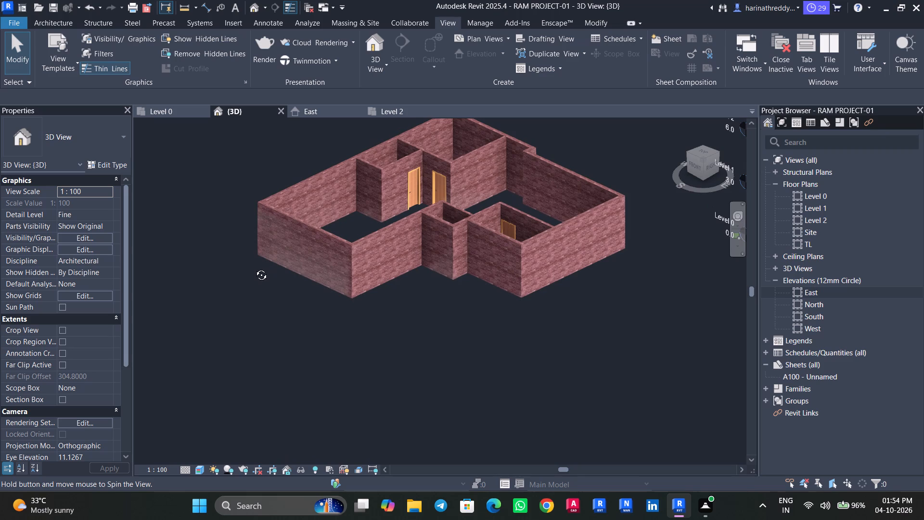
middle_click_drag(254, 268, 303, 370, "shift")
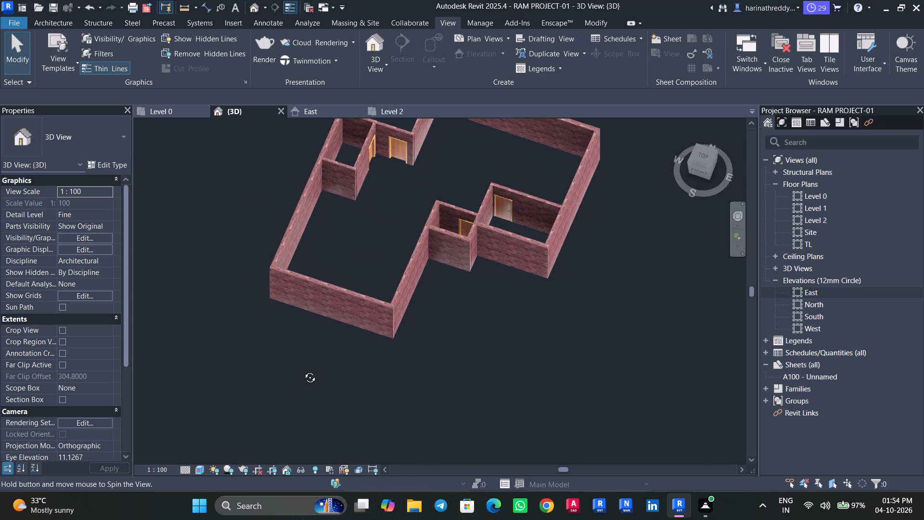
middle_click_drag(303, 370, 319, 353, "shift")
left_click(160, 110)
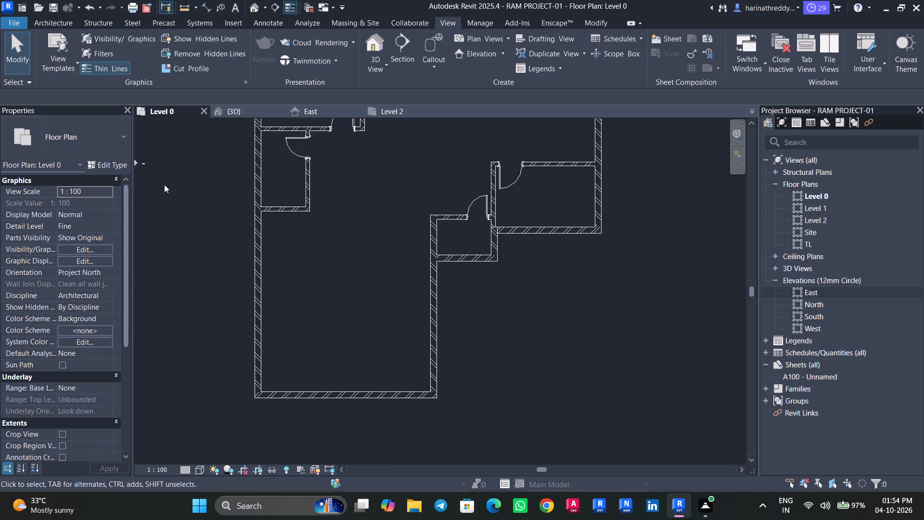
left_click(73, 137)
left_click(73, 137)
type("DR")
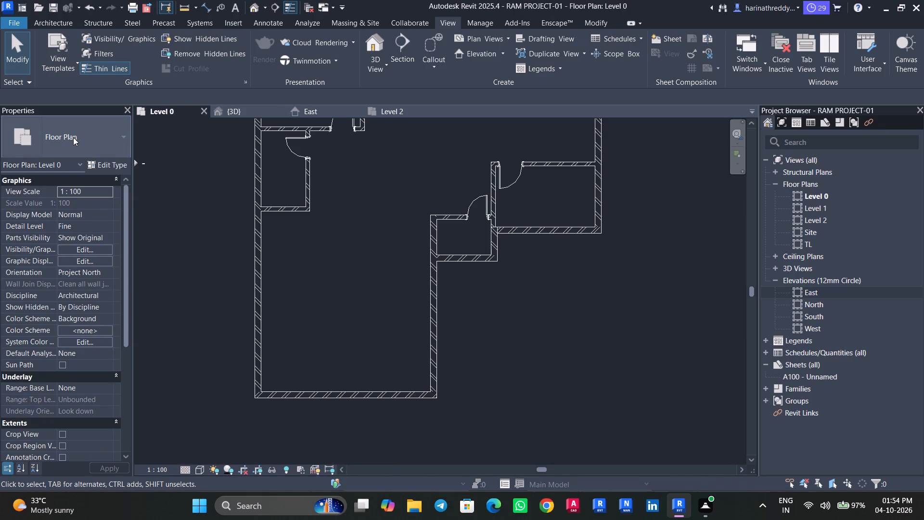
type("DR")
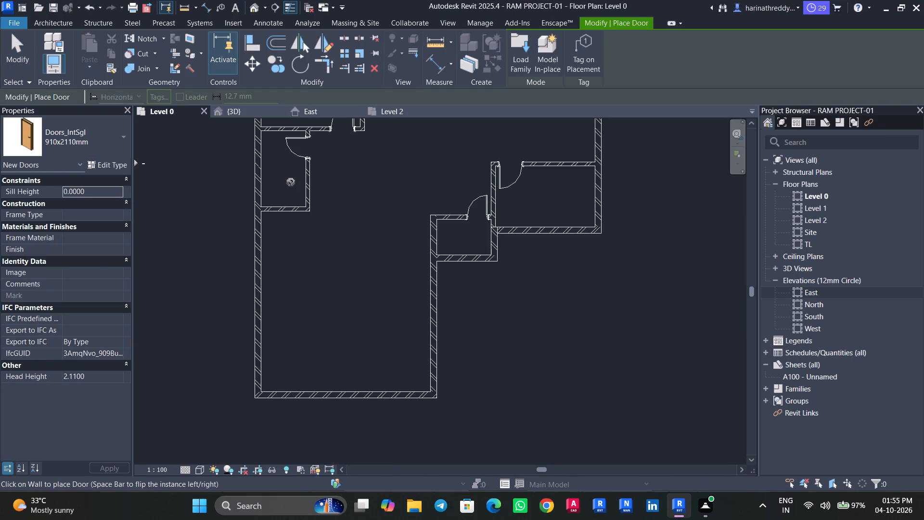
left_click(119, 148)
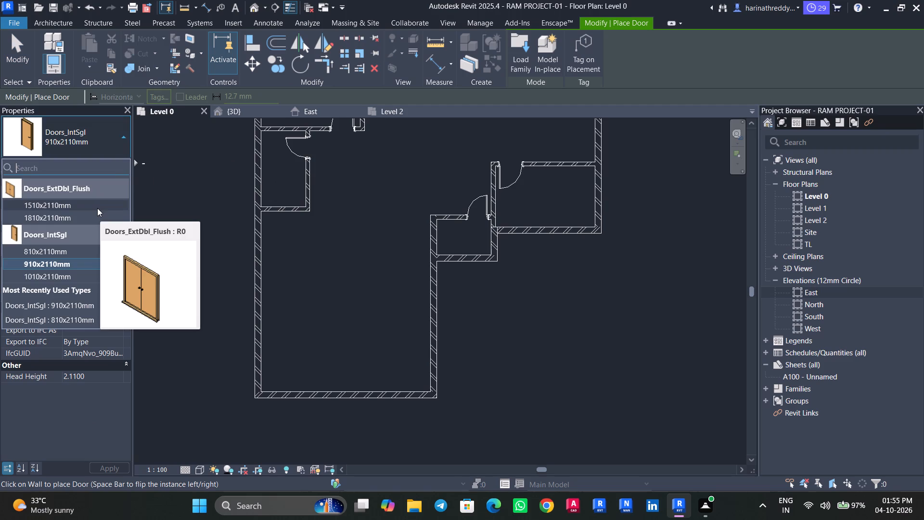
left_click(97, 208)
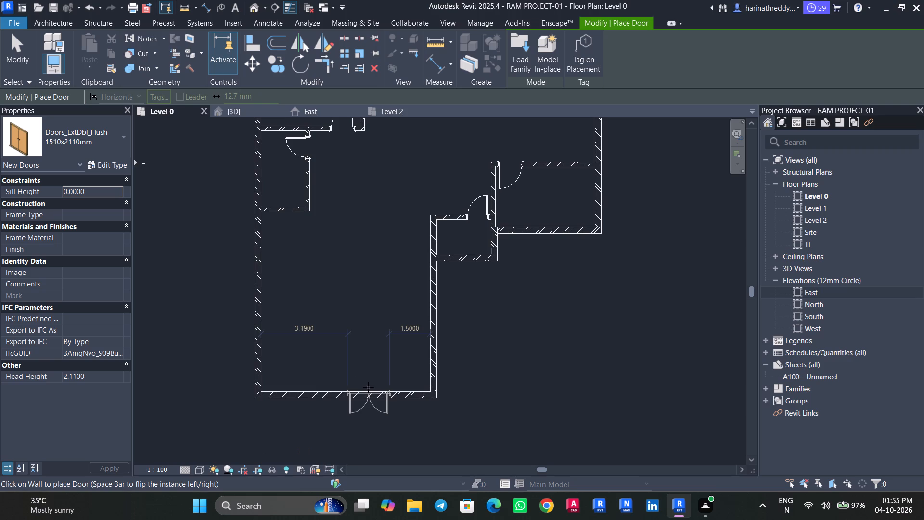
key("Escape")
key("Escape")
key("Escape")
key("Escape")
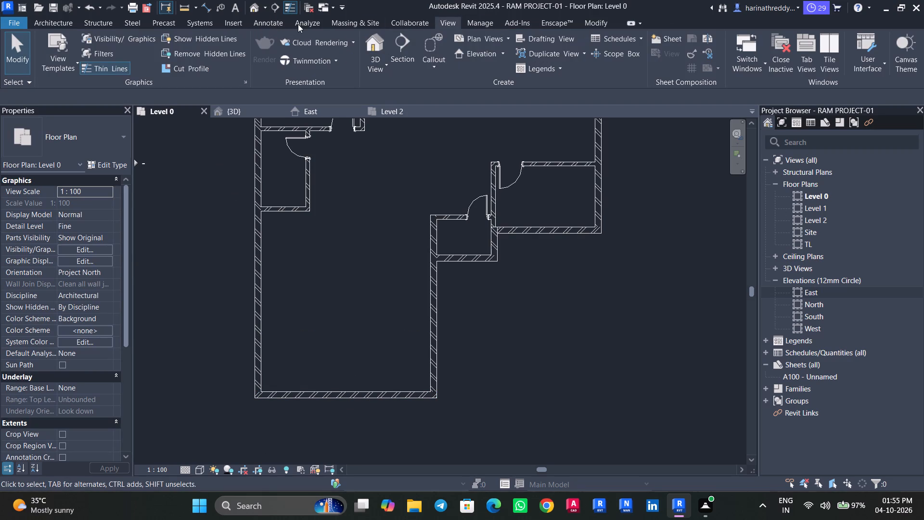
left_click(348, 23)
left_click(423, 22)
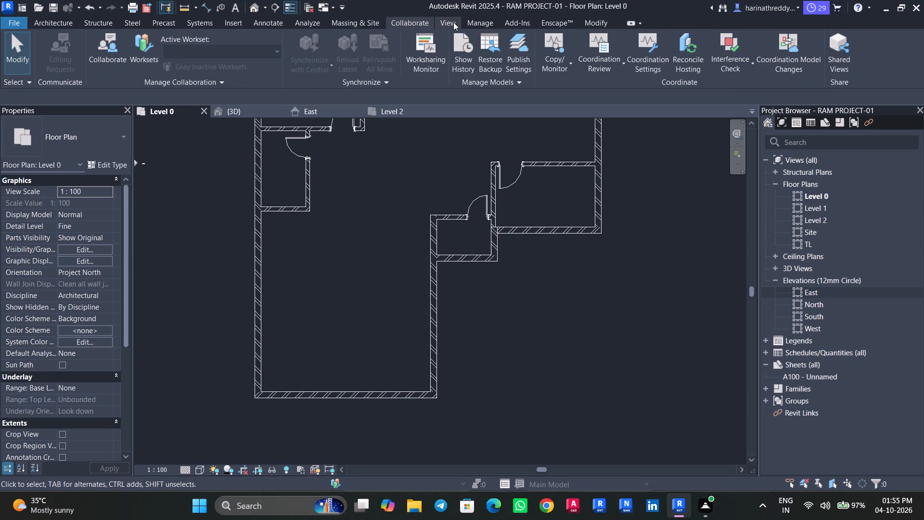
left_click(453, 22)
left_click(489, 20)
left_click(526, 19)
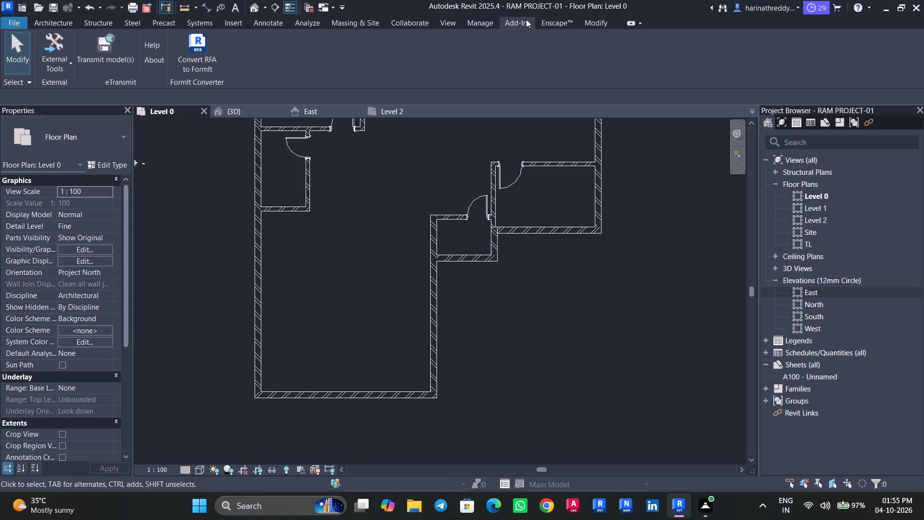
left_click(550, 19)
Load the Doors_ExtDbl_Louvre double exterior door family from the Doors category of the Autodesk cloud library.
left_click(233, 19)
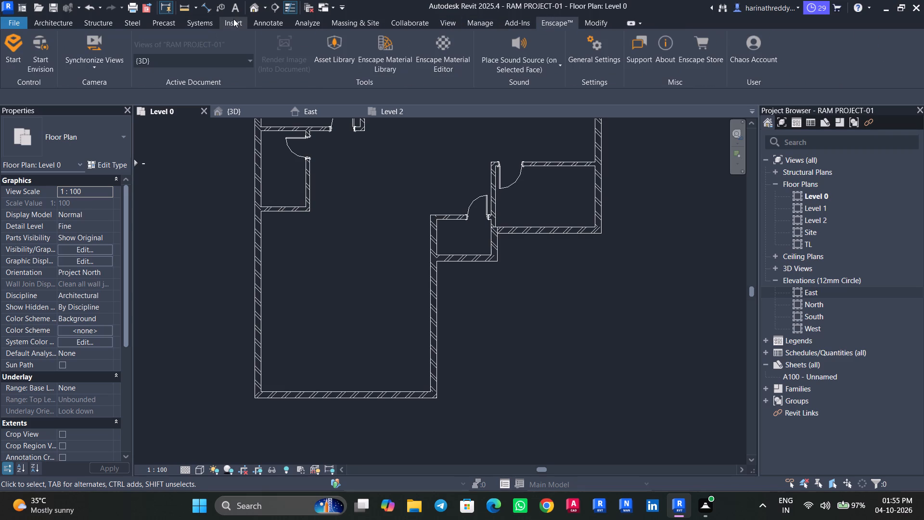
left_click(501, 35)
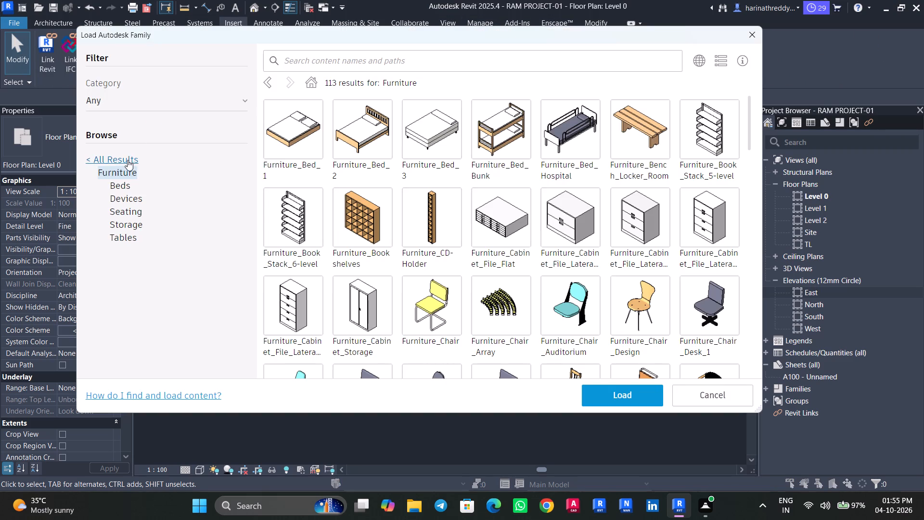
left_click(105, 158)
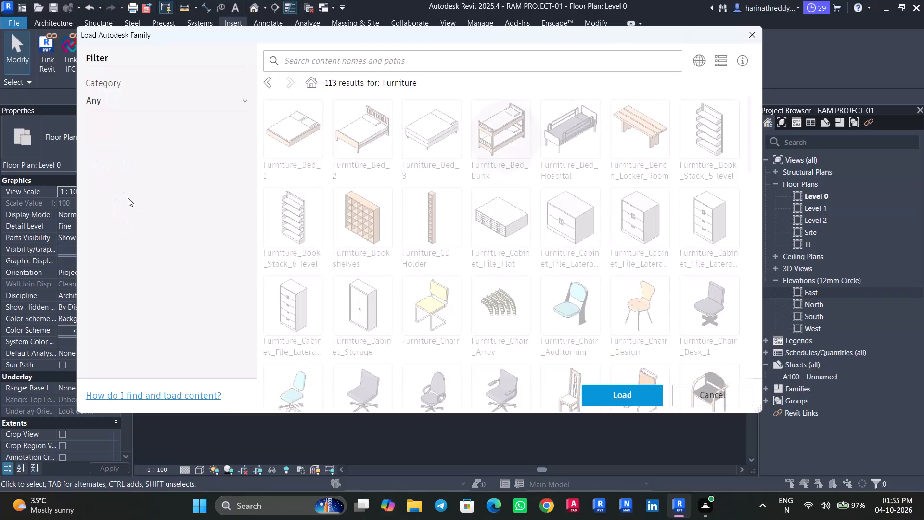
scroll(93, 216, "down", 8)
scroll(115, 282, "down", 7)
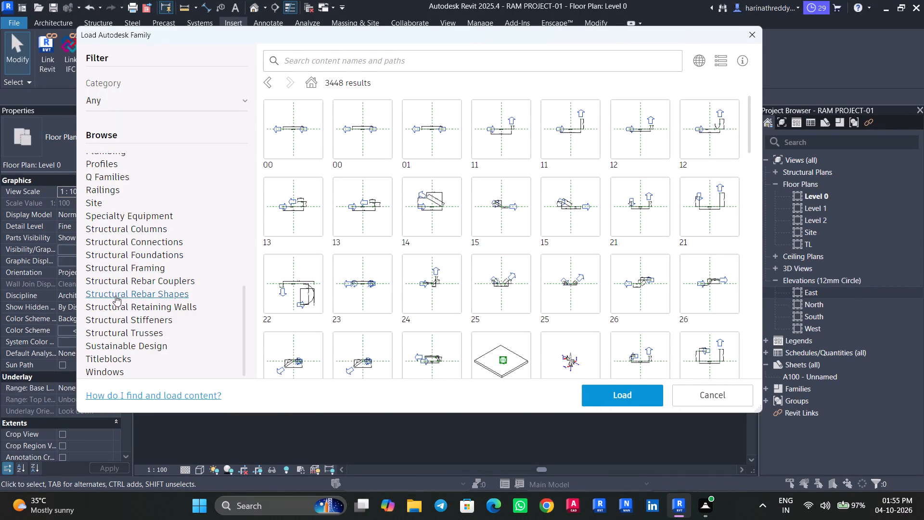
scroll(115, 286, "down", 5)
scroll(115, 291, "up", 4)
scroll(113, 219, "up", 4)
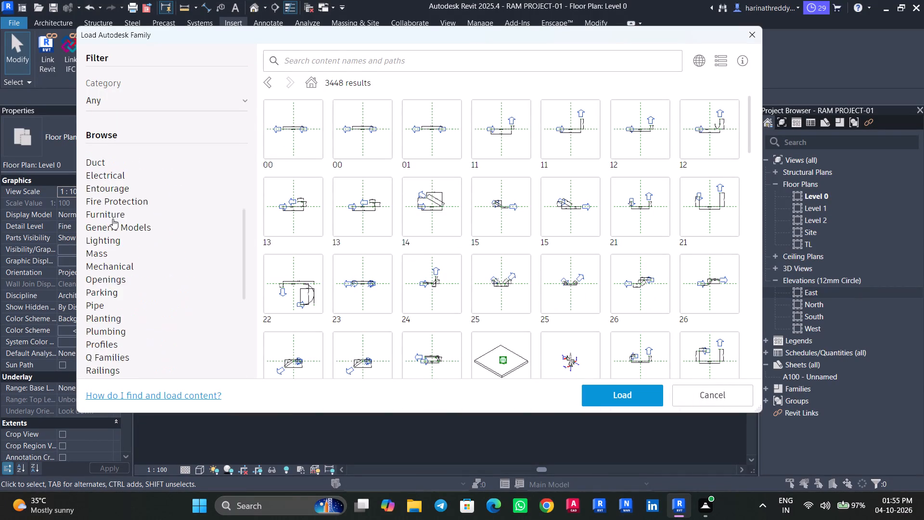
scroll(113, 219, "up", 2)
left_click(105, 278)
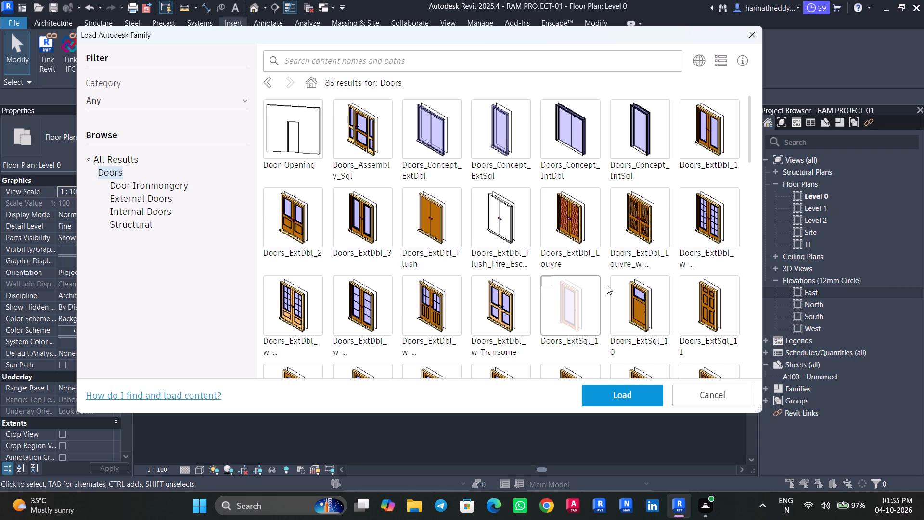
scroll(609, 270, "down", 1)
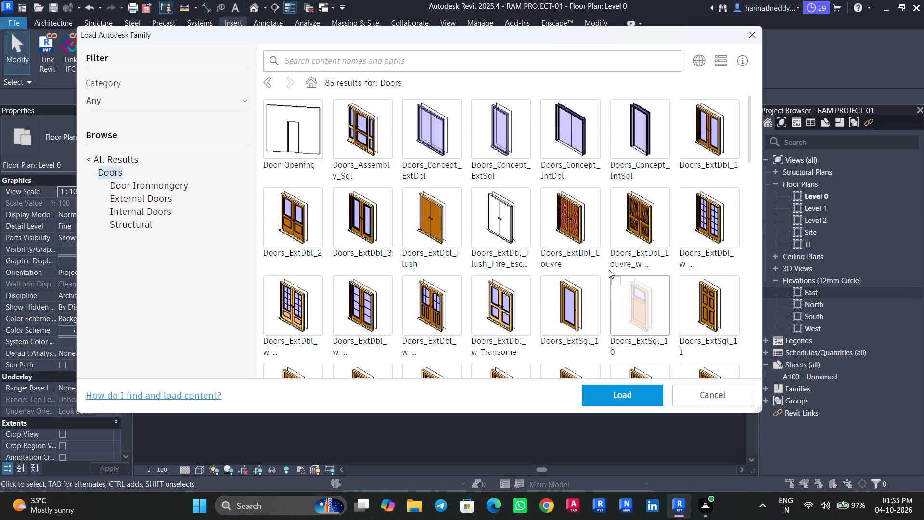
scroll(609, 270, "down", 4)
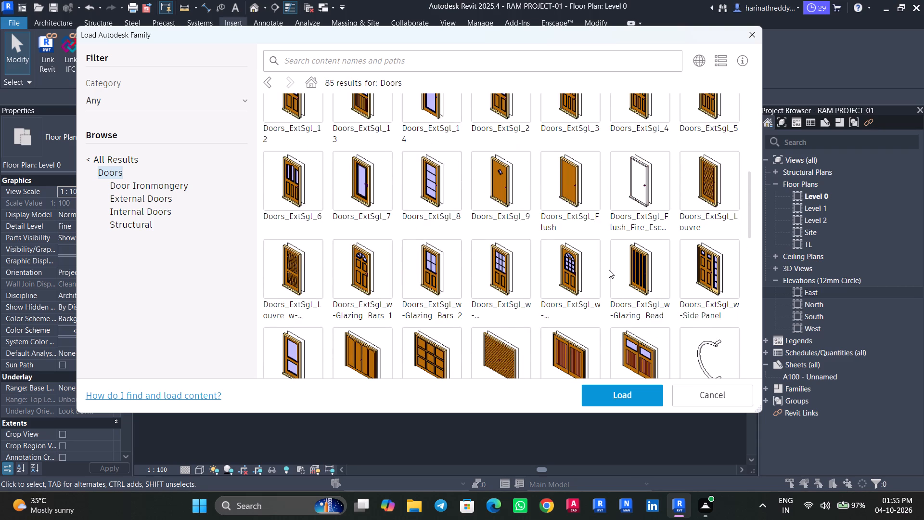
scroll(609, 270, "down", 2)
scroll(609, 270, "up", 11)
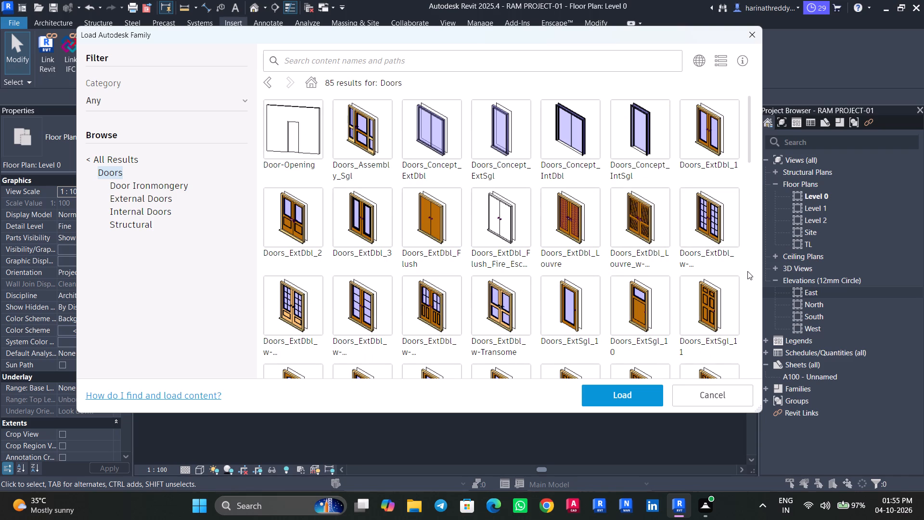
left_click(576, 242)
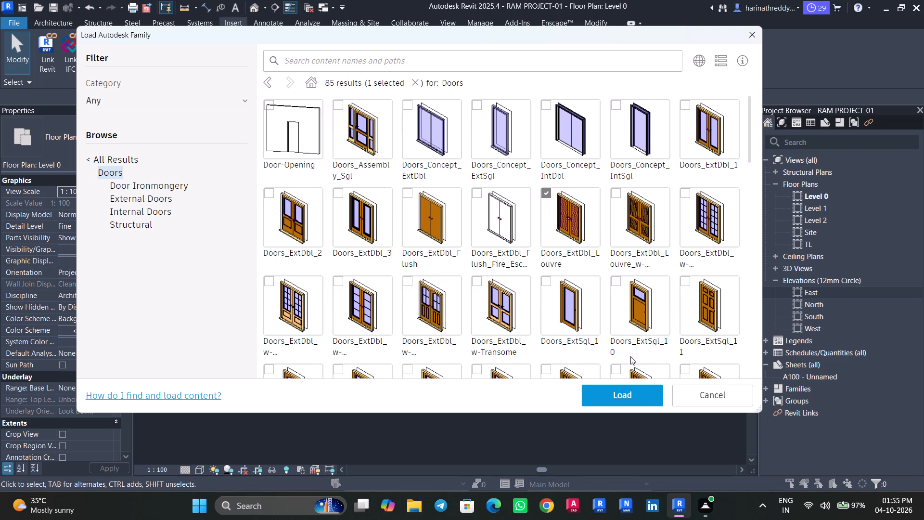
left_click(635, 390)
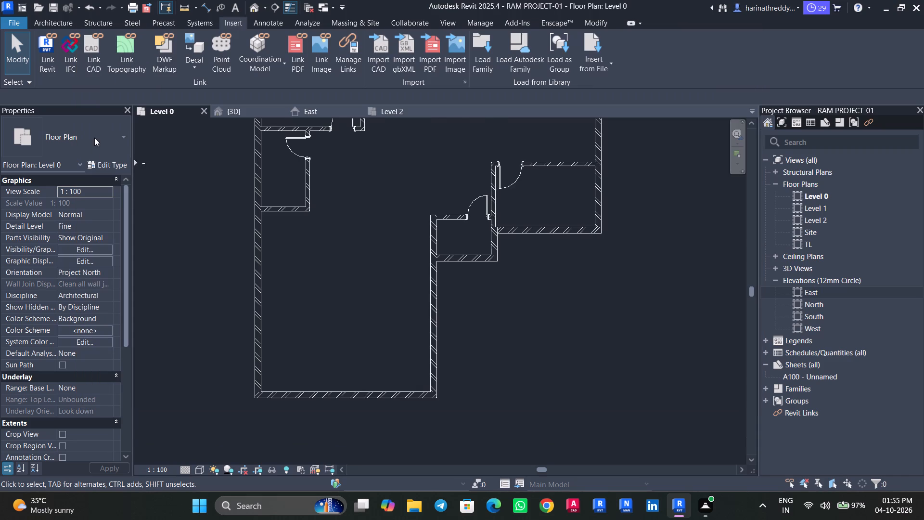
Load the Windows_Tpl_w-Glazing_Bars triple window family from the Windows category of the Autodesk cloud library.
left_click(516, 59)
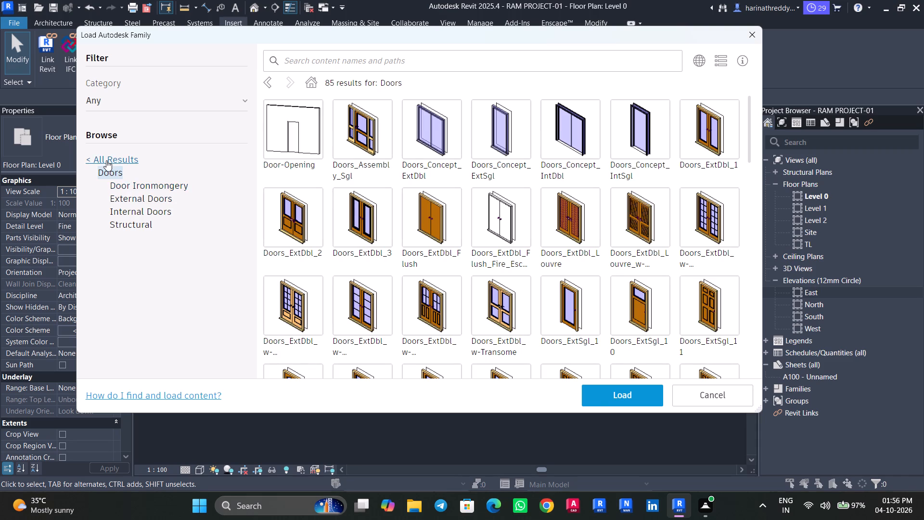
left_click(106, 160)
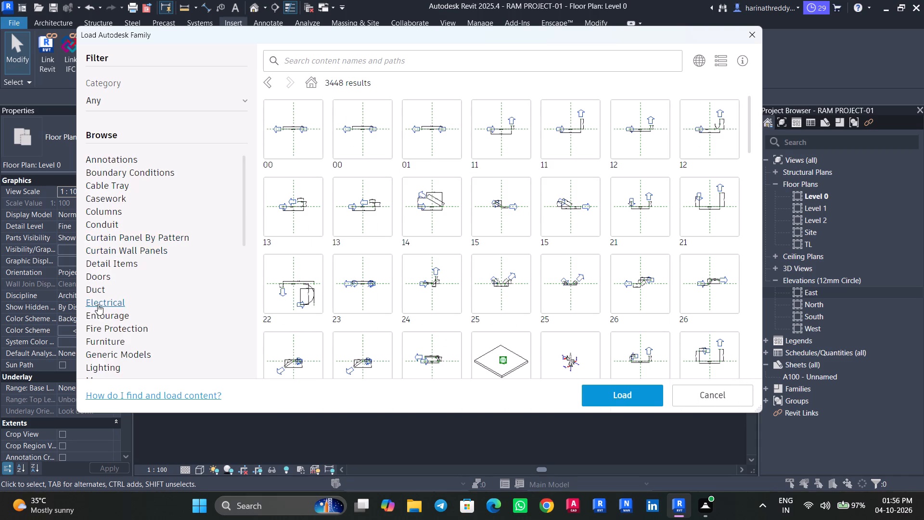
scroll(98, 304, "down", 2)
scroll(98, 307, "up", 1)
scroll(98, 307, "down", 7)
scroll(101, 323, "up", 1)
scroll(101, 323, "down", 3)
left_click(115, 374)
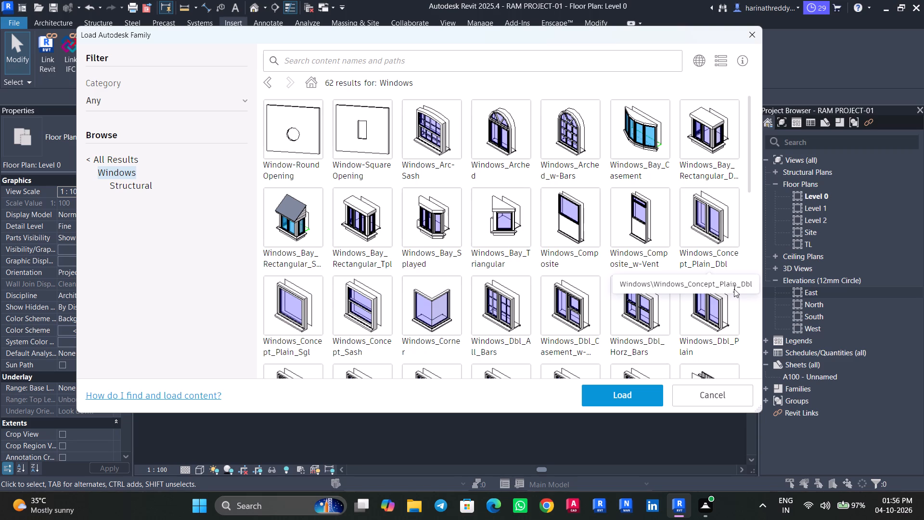
scroll(518, 259, "down", 5)
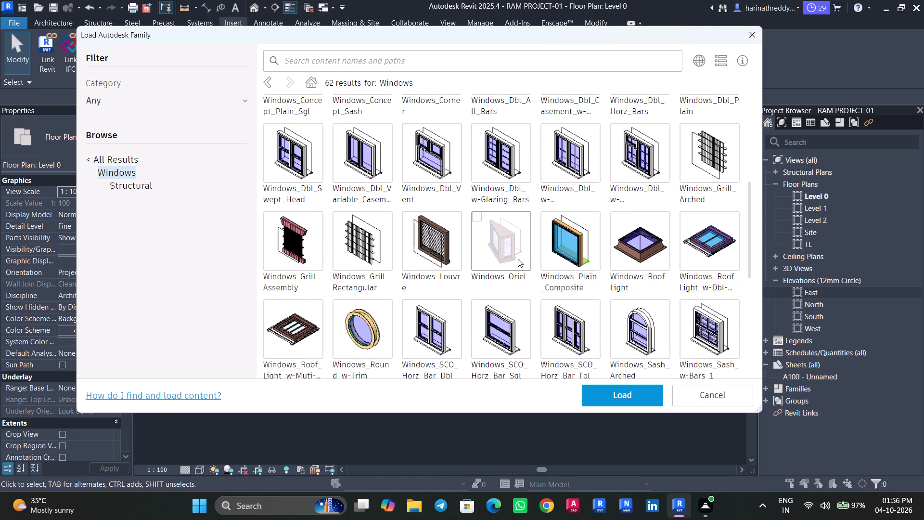
scroll(586, 279, "down", 2)
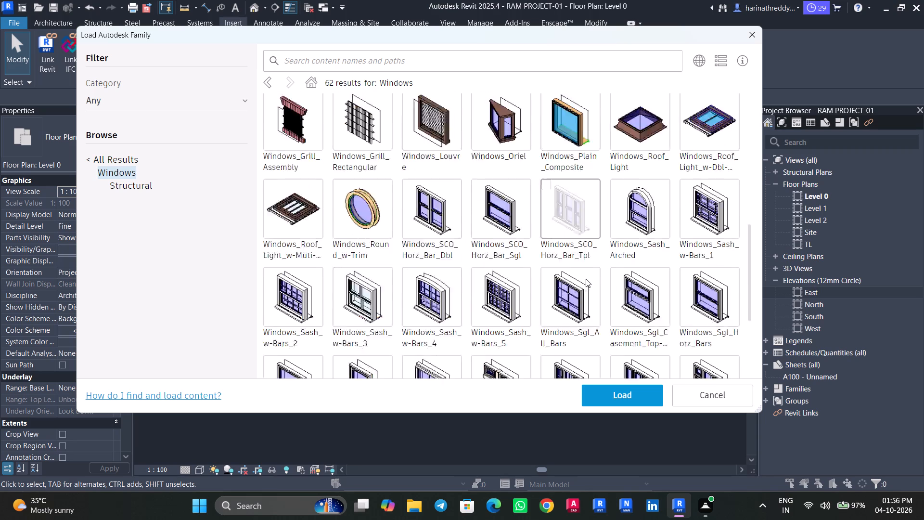
scroll(586, 279, "down", 2)
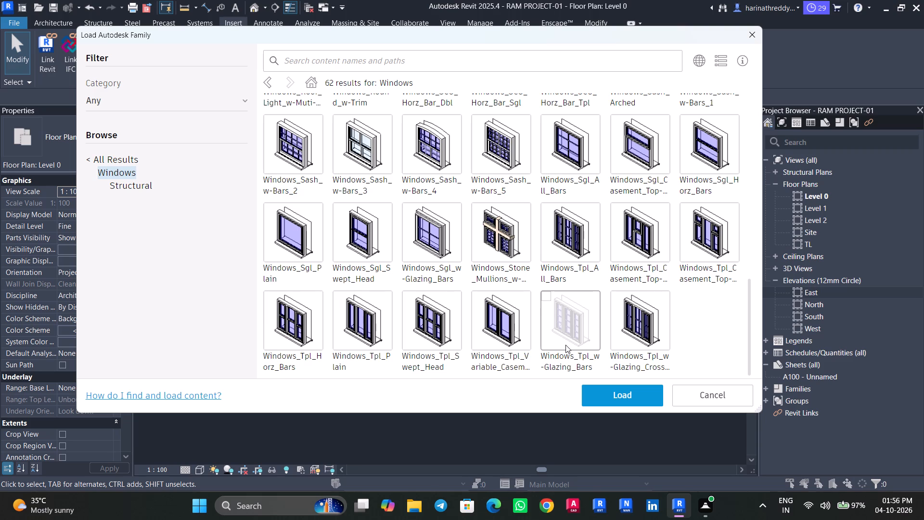
scroll(565, 345, "up", 2)
scroll(565, 345, "down", 1)
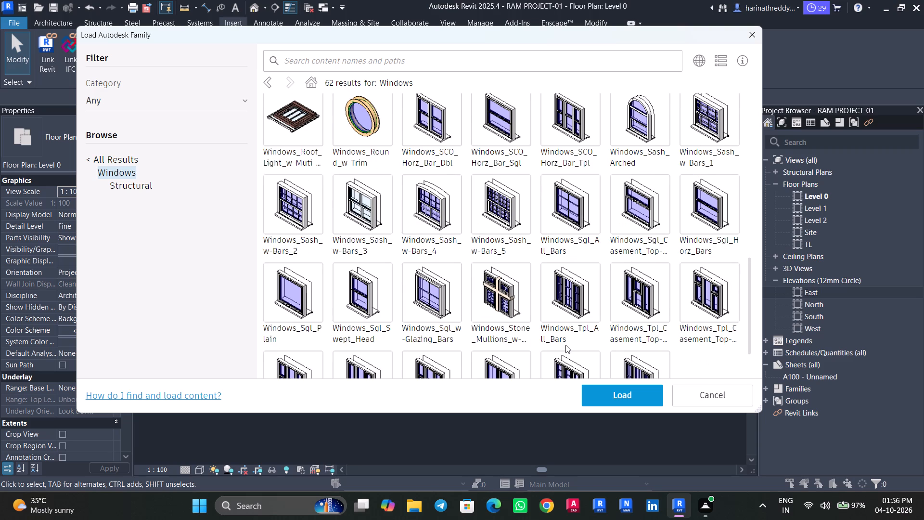
scroll(565, 345, "down", 1)
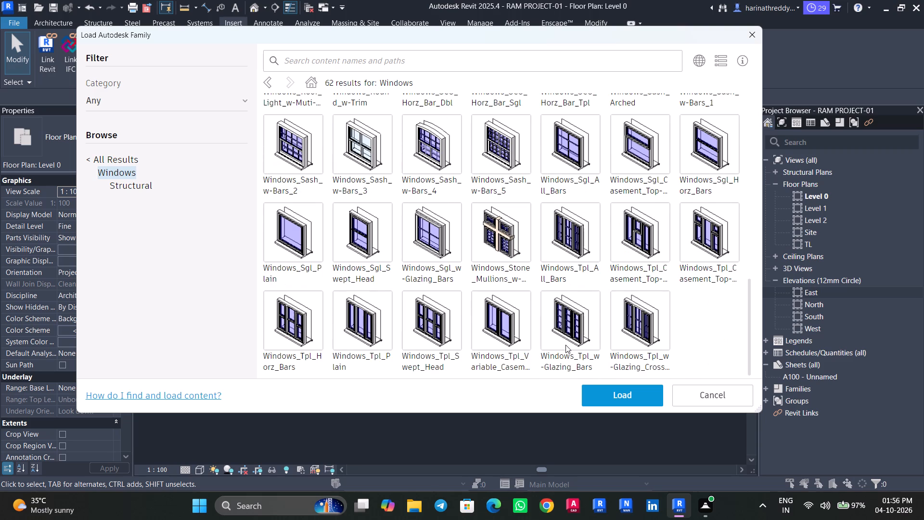
scroll(565, 345, "up", 4)
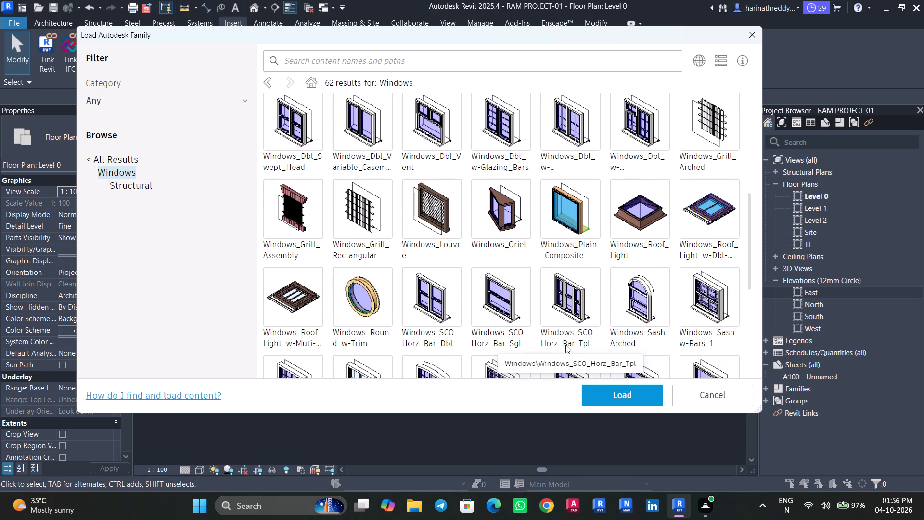
scroll(565, 345, "down", 3)
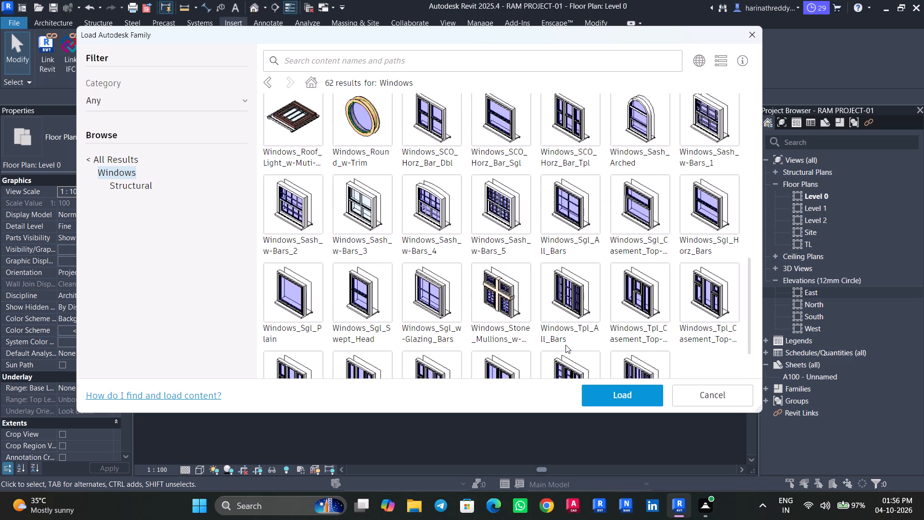
scroll(565, 345, "down", 5)
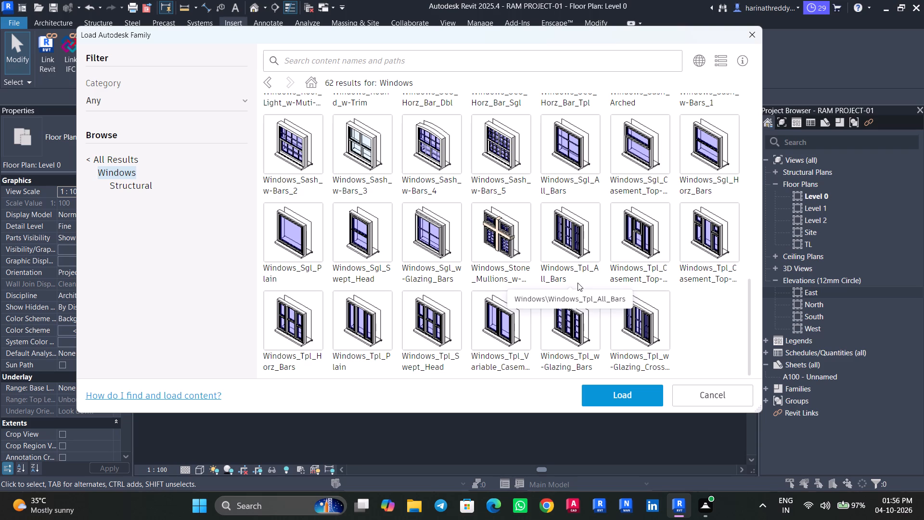
scroll(515, 281, "up", 1)
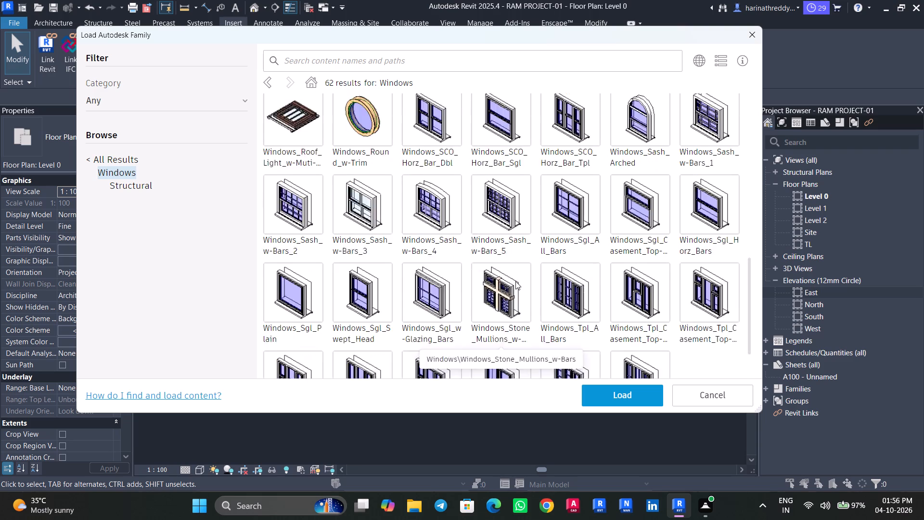
scroll(515, 281, "up", 1)
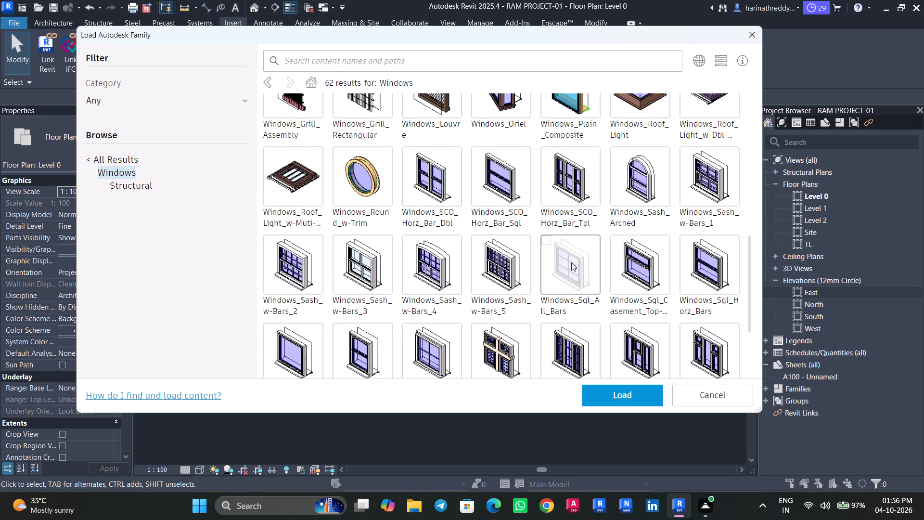
scroll(621, 268, "up", 2)
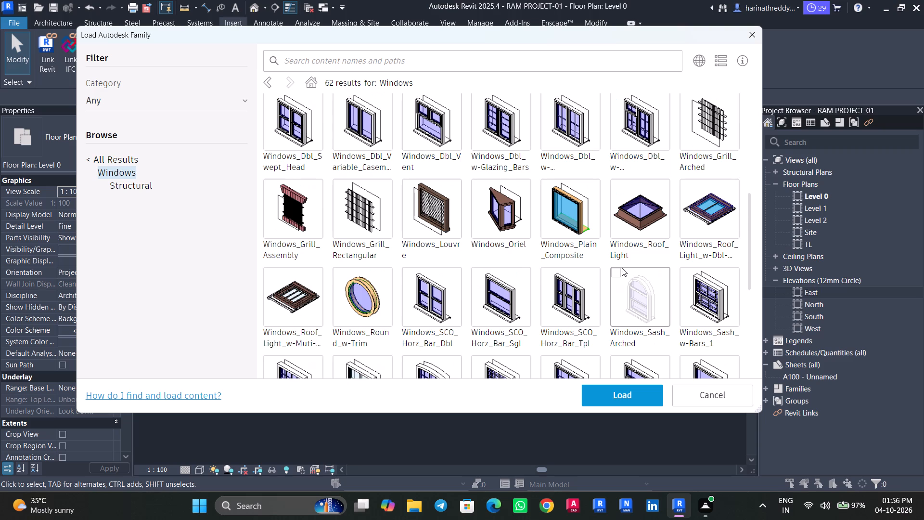
scroll(622, 268, "down", 6)
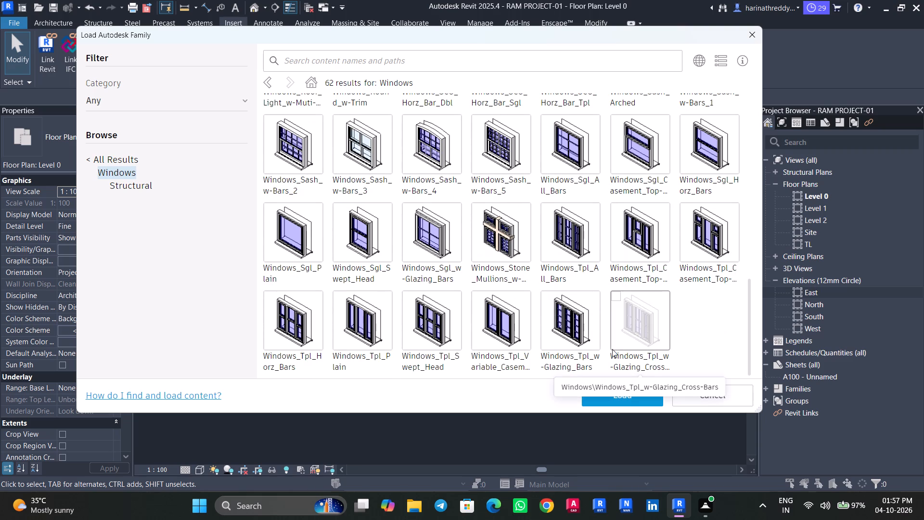
left_click(590, 338)
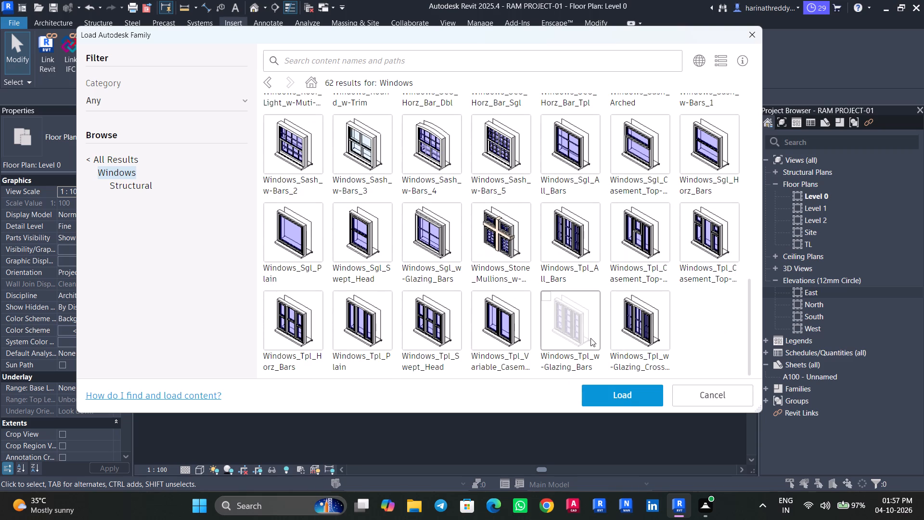
left_click(620, 398)
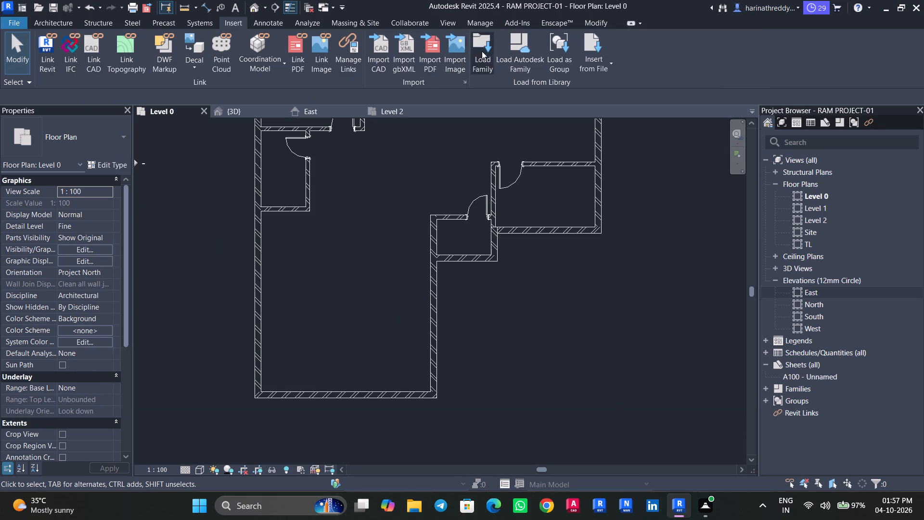
Load the double window family whose name starts with Windows_Dbl_w-Glazing_Bars_and_1Fi from the Windows category of the Autodesk cloud library.
left_click(516, 53)
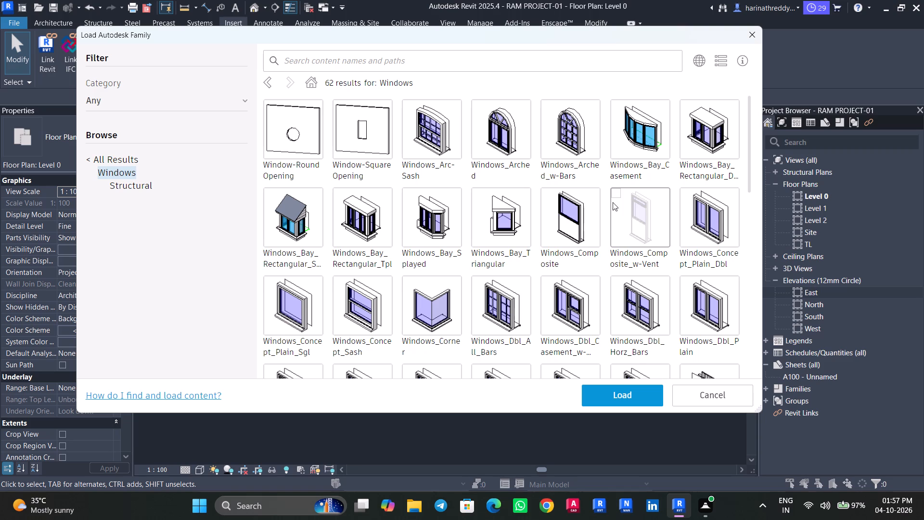
scroll(410, 318, "down", 1)
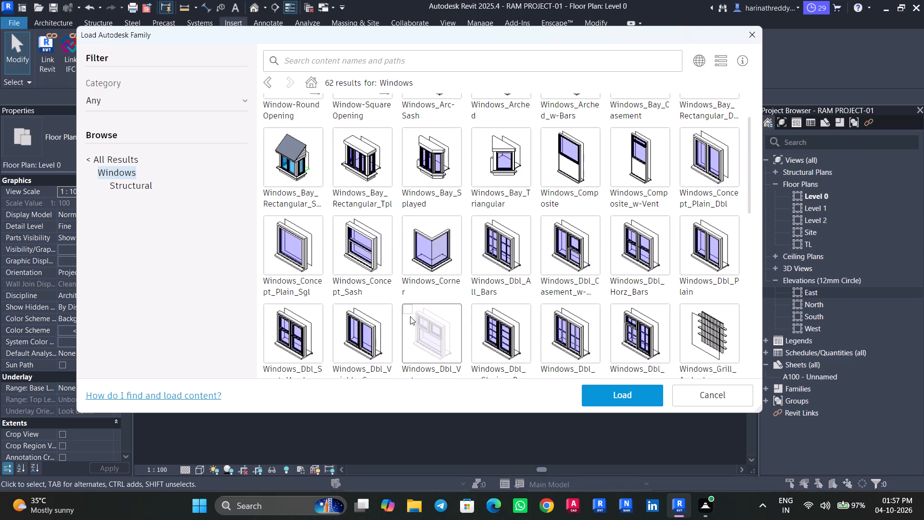
scroll(368, 333, "down", 2)
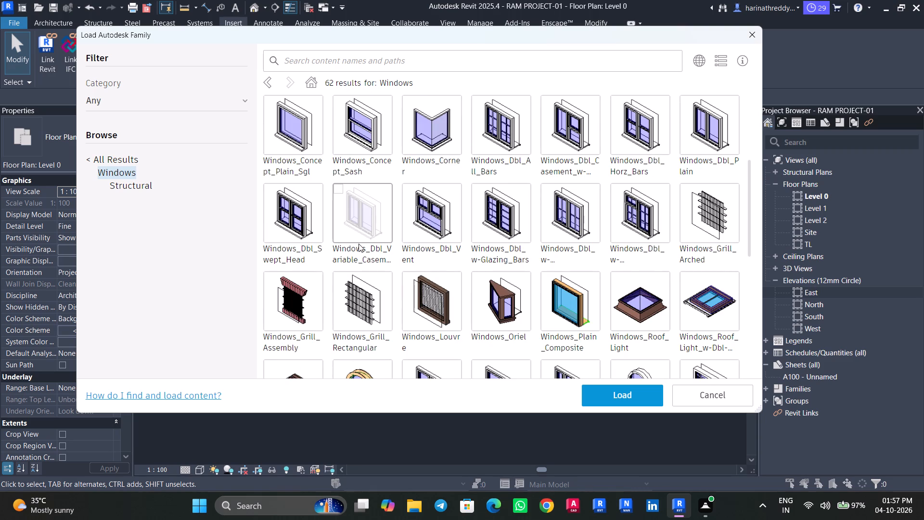
left_click(603, 232)
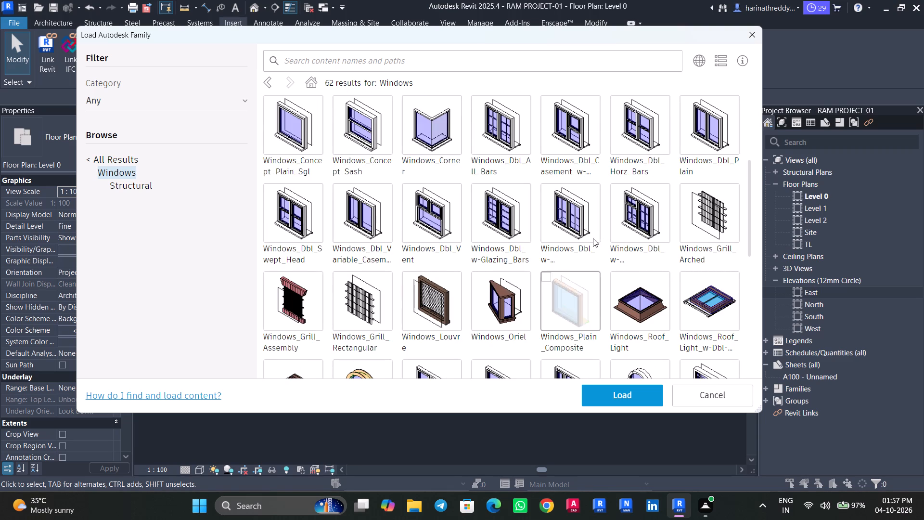
left_click(593, 223)
left_click(639, 395)
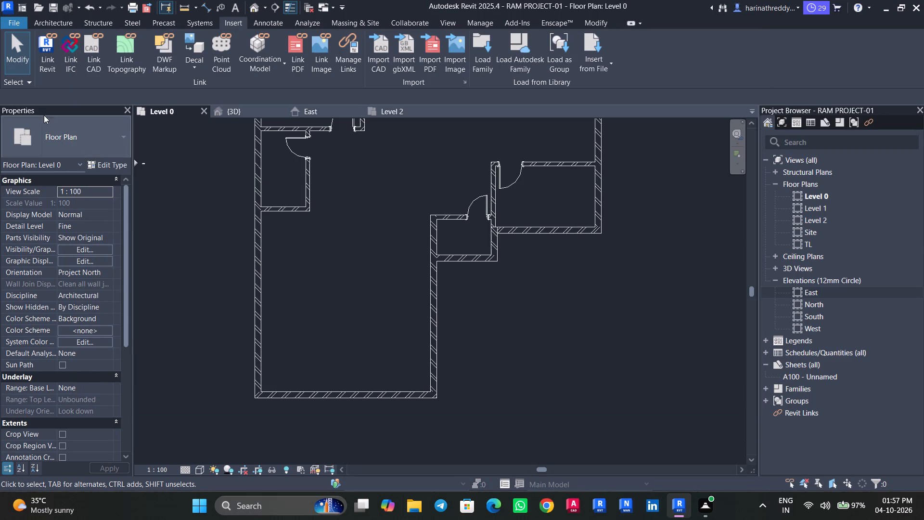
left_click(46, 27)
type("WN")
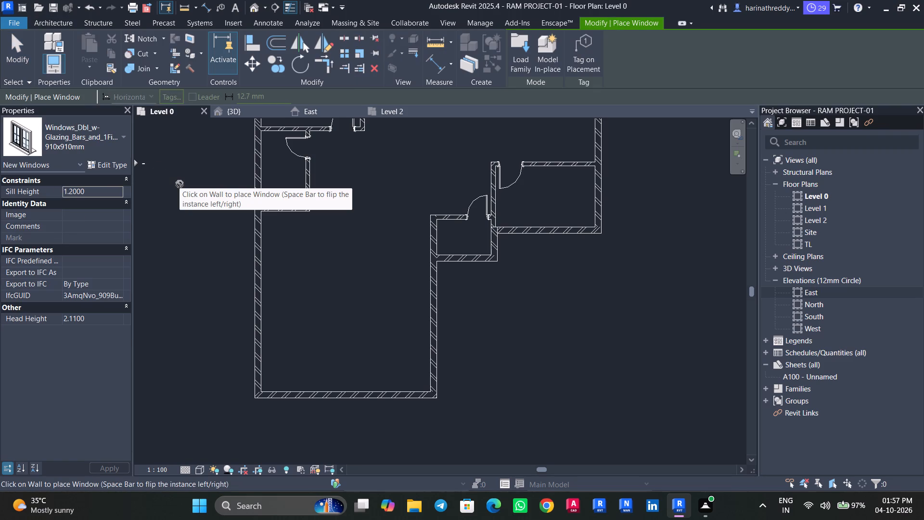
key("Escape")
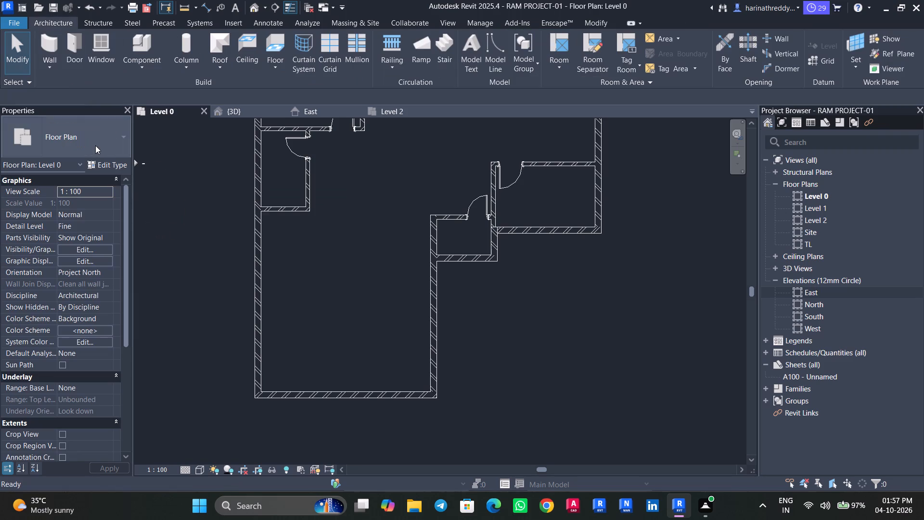
Place a Doors_ExtDbl_Louvre 1510x2110mm double door in the front (south) exterior wall, about 1.1 m from the inner east corner.
type("DR")
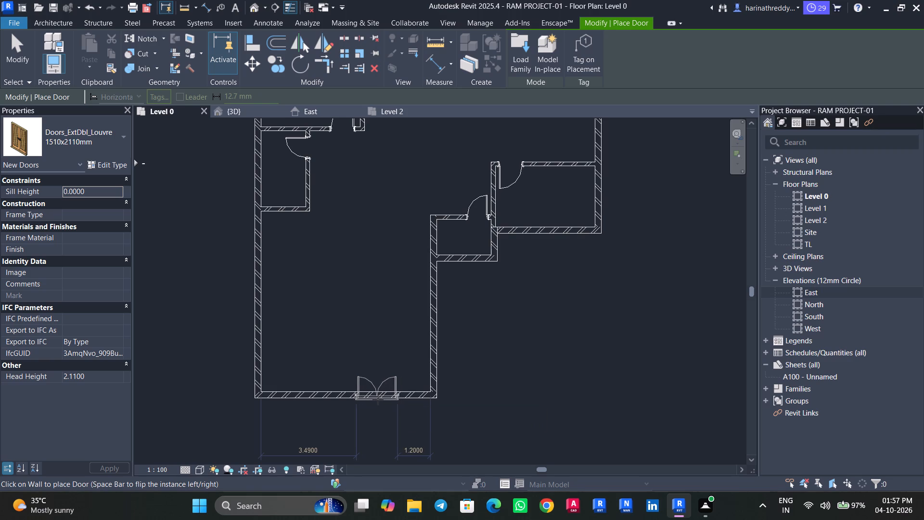
scroll(377, 400, "up", 3)
scroll(377, 400, "down", 1)
scroll(377, 400, "up", 2)
middle_click_drag(377, 400, 363, 261)
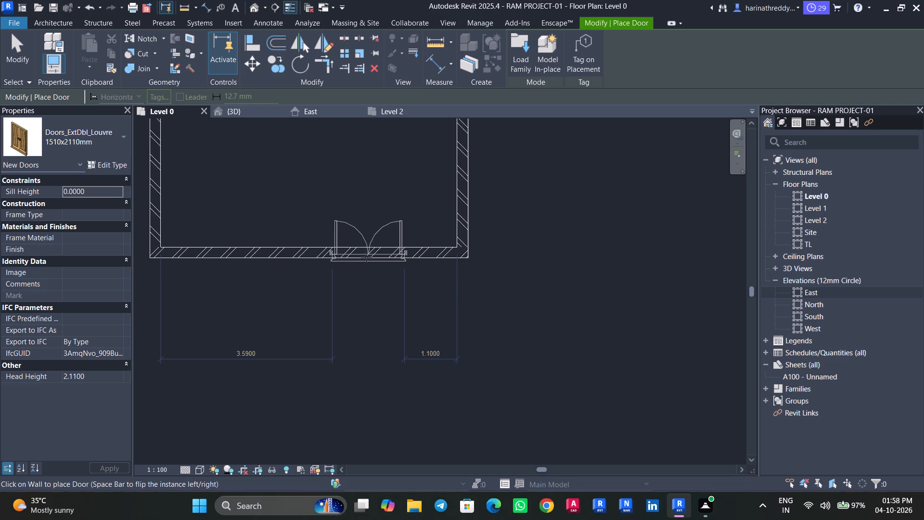
left_click(366, 257)
key("Escape")
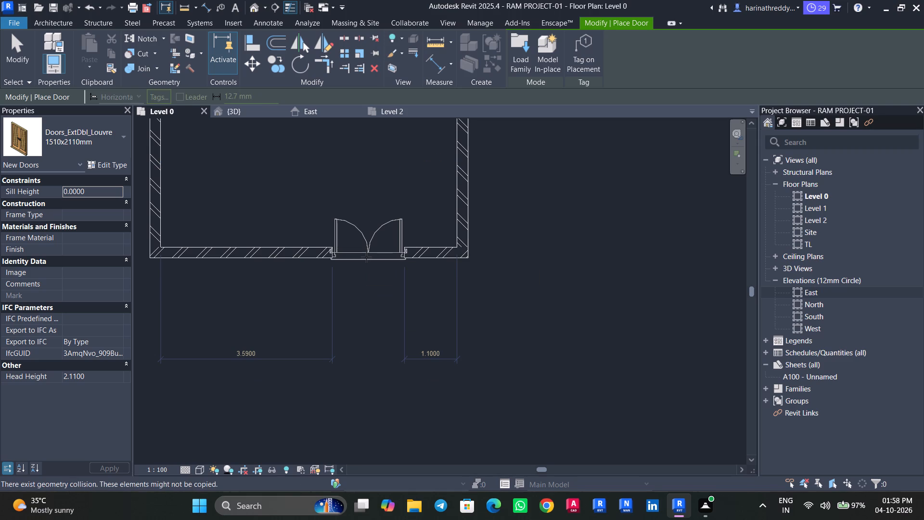
key("Escape")
key("Escape")
key("Escape")
Move the double entrance door westward along the front wall to about 1.5 m from the inner east corner.
scroll(285, 260, "up", 1)
scroll(285, 260, "down", 8)
middle_click_drag(283, 259, 297, 313)
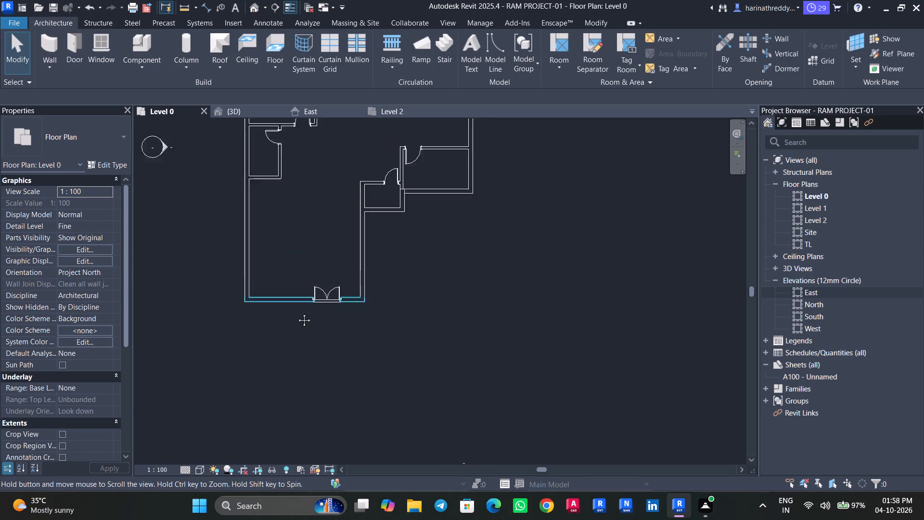
middle_click_drag(297, 313, 298, 323)
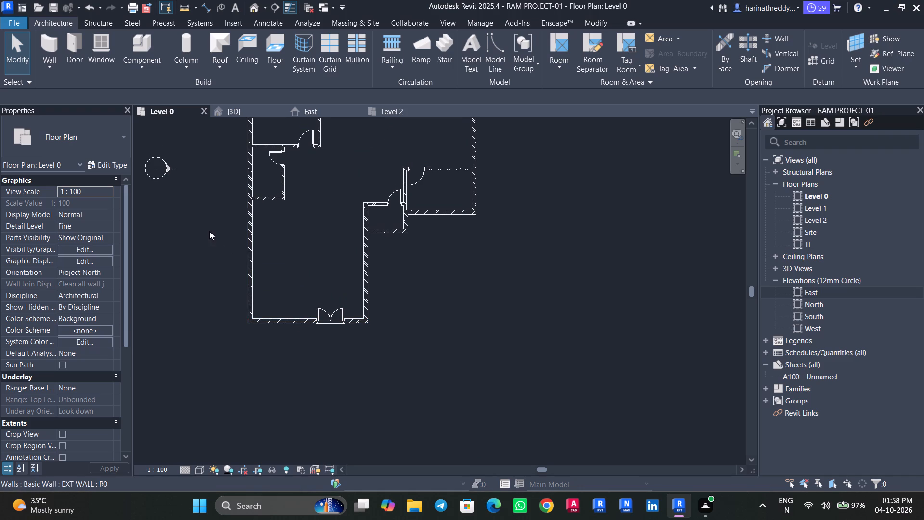
left_click(327, 317)
scroll(327, 319, "up", 6)
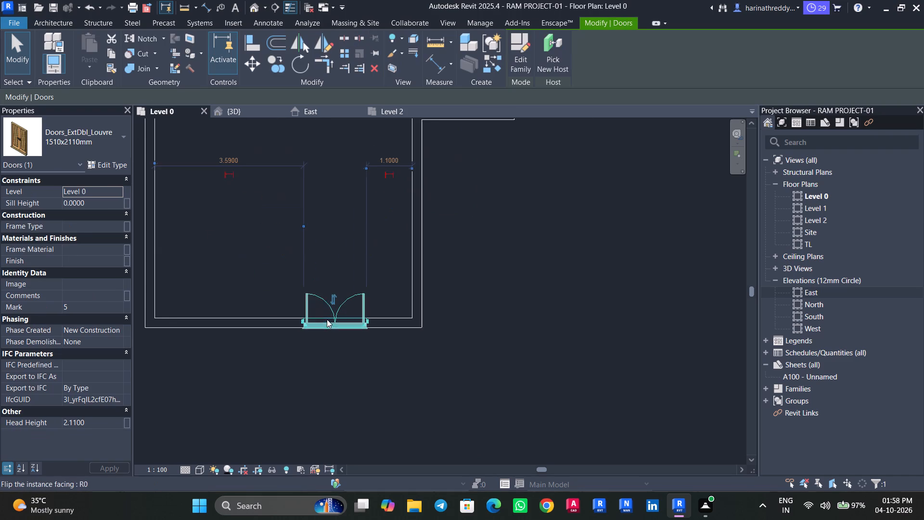
scroll(327, 319, "down", 1)
scroll(327, 319, "up", 3)
left_click_drag(324, 329, 306, 329)
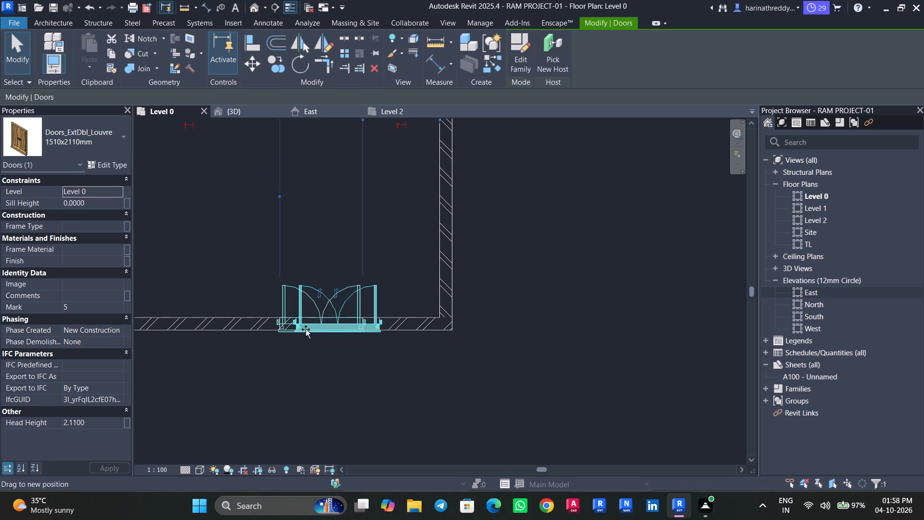
left_click_drag(306, 329, 300, 329)
scroll(300, 329, "down", 6)
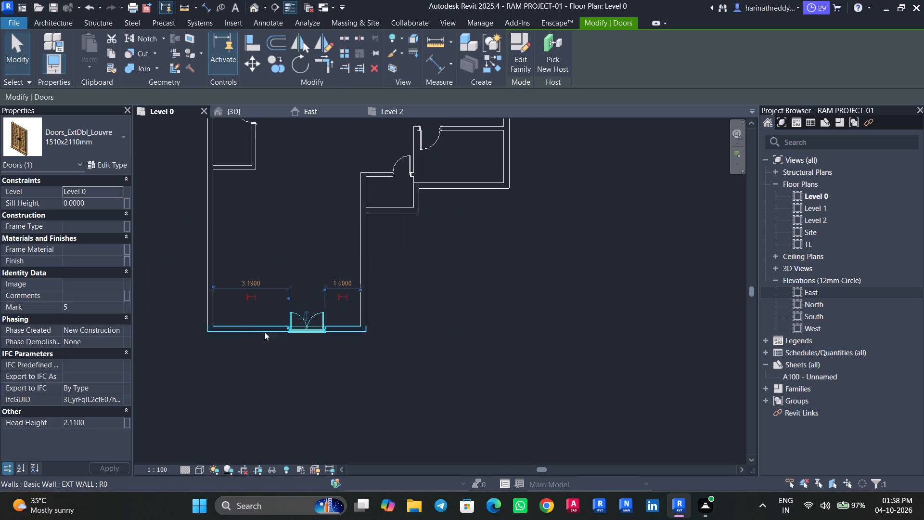
key("Escape")
key("Escape")
key("Escape")
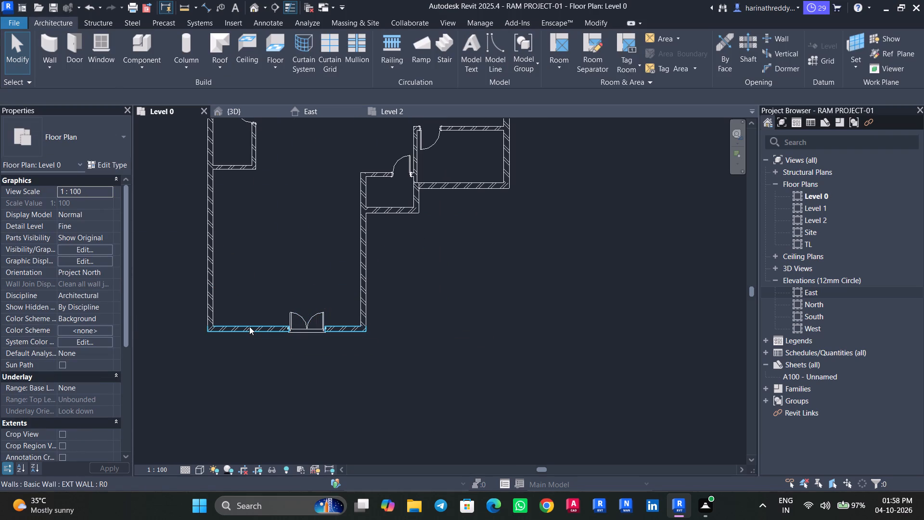
Place a Windows_Sgl_Plain 910x910mm window in the front wall, between the entrance door and the east corner, about 0.18 m from the door.
type("WN")
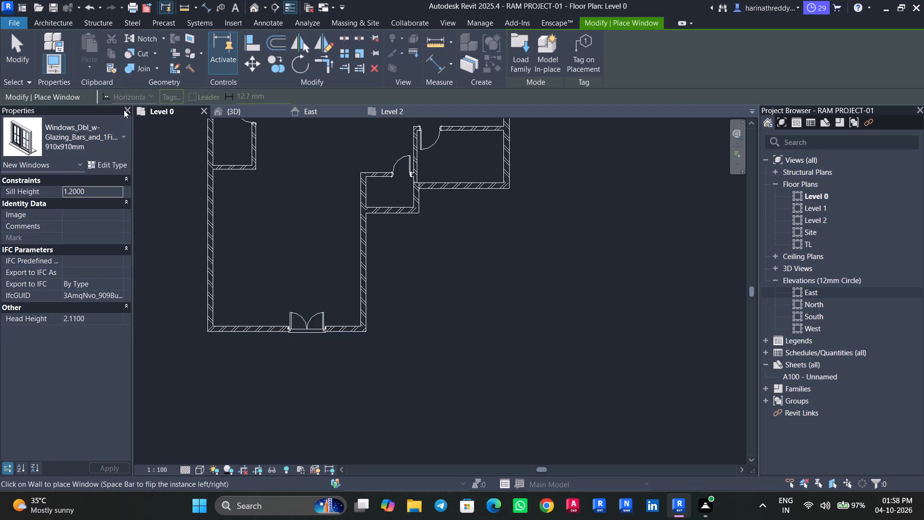
left_click(117, 139)
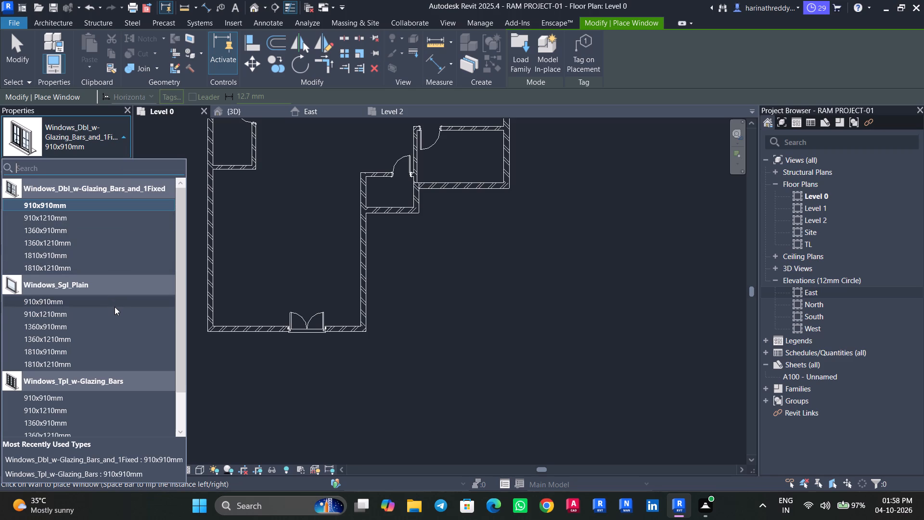
scroll(114, 307, "down", 6)
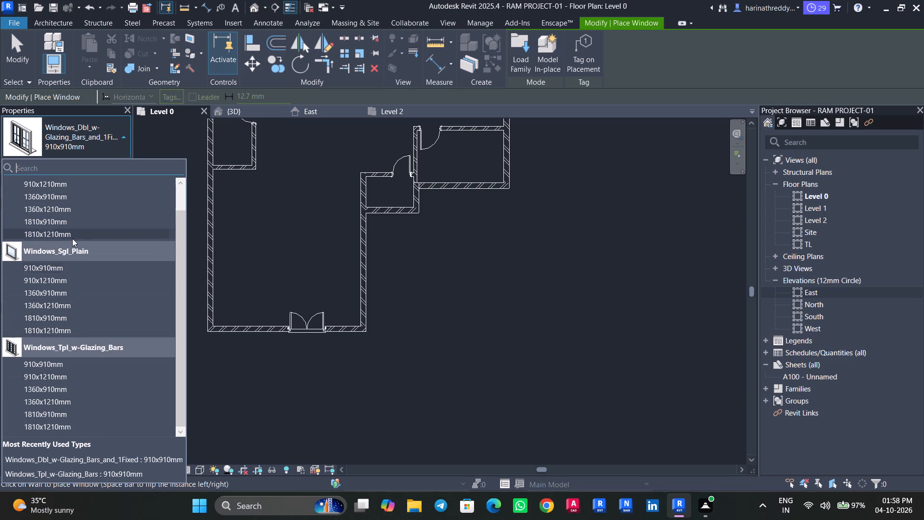
scroll(73, 237, "up", 5)
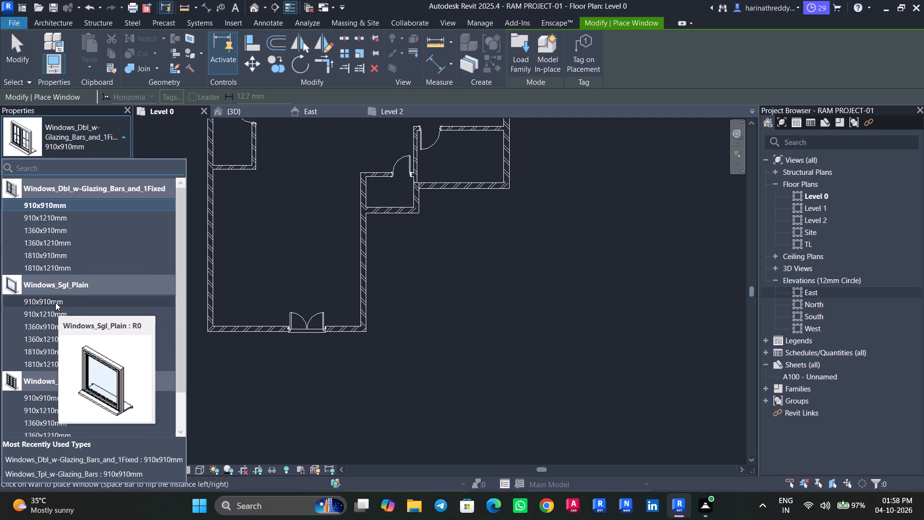
left_click(55, 302)
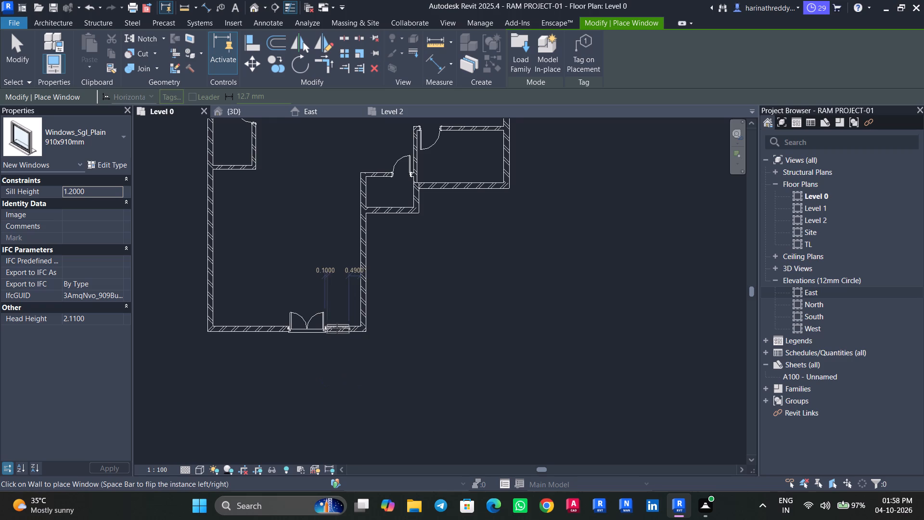
scroll(337, 328, "up", 13)
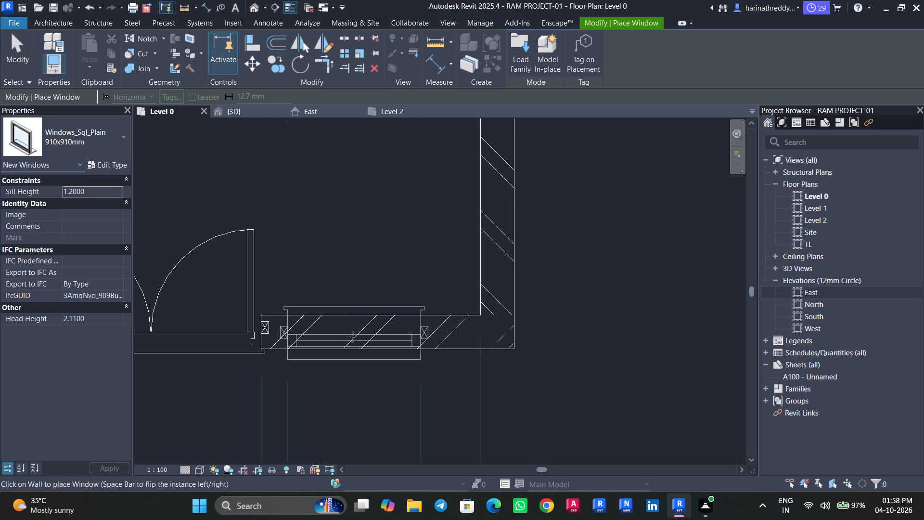
left_click(353, 344)
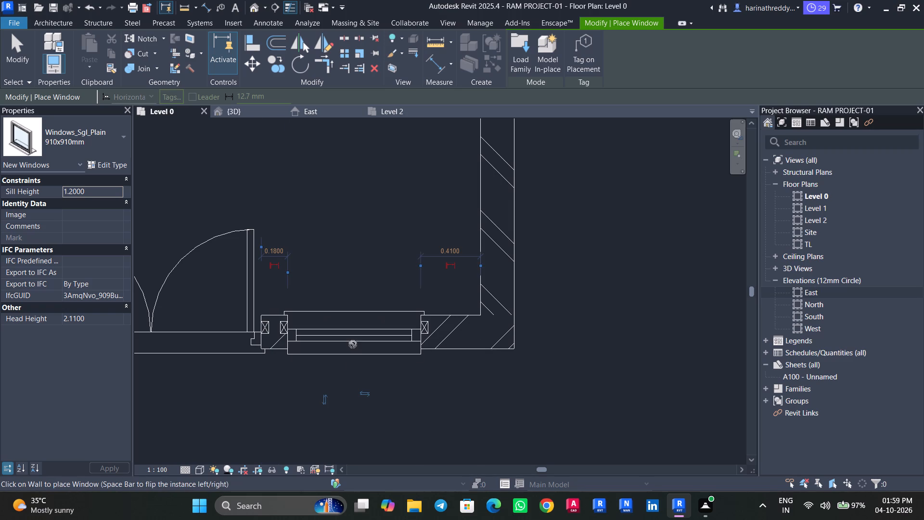
key("Escape")
key("Escape")
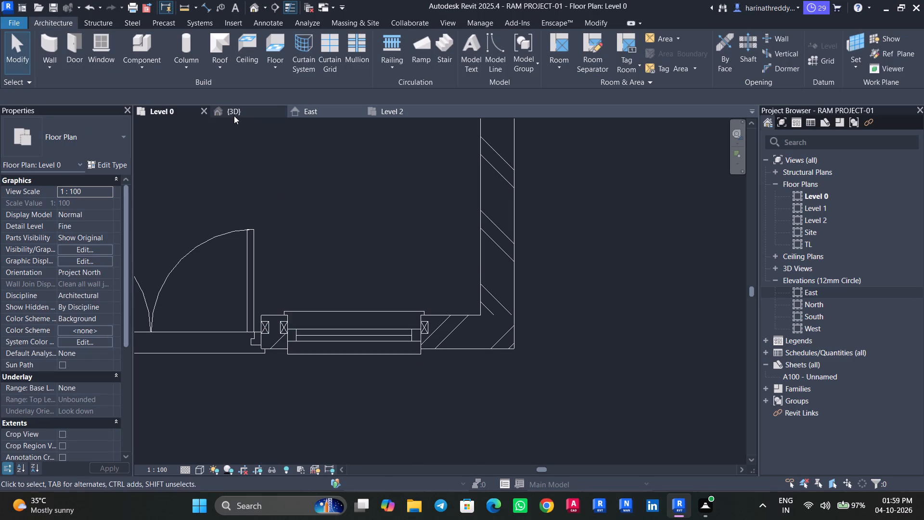
Examine the entrance door and the single window beside it in the 3D view and return to the Level 0 plan.
left_click(234, 116)
middle_click_drag(361, 354, 375, 338, "shift")
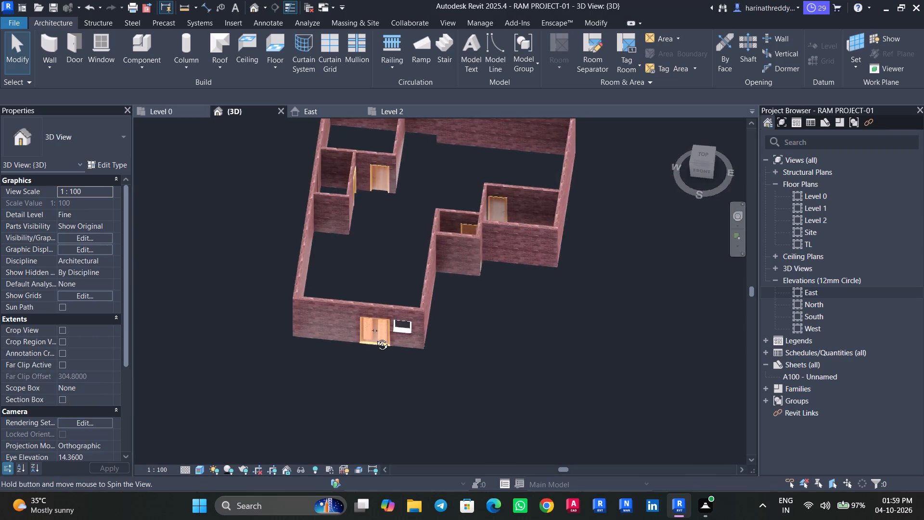
middle_click_drag(375, 338, 359, 264, "shift")
scroll(390, 305, "up", 13)
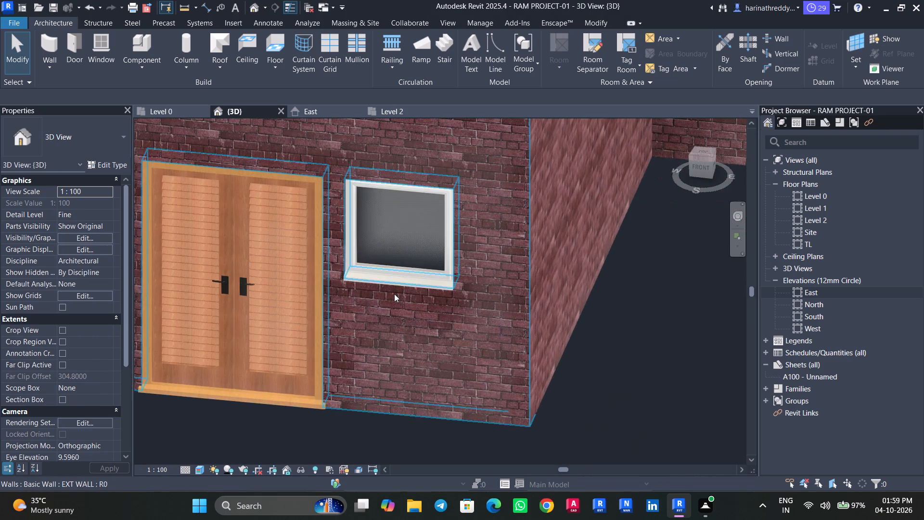
middle_click_drag(395, 294, 400, 298, "shift")
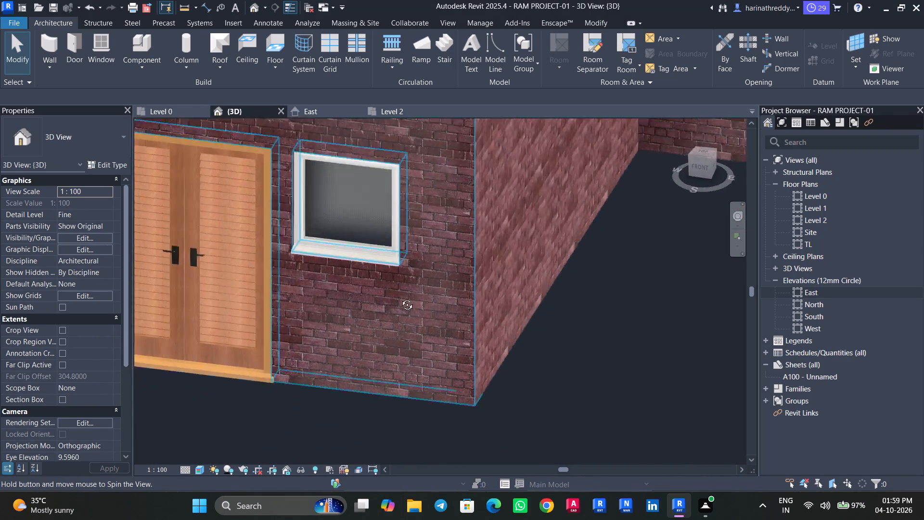
middle_click_drag(400, 298, 436, 320, "shift")
left_click(166, 114)
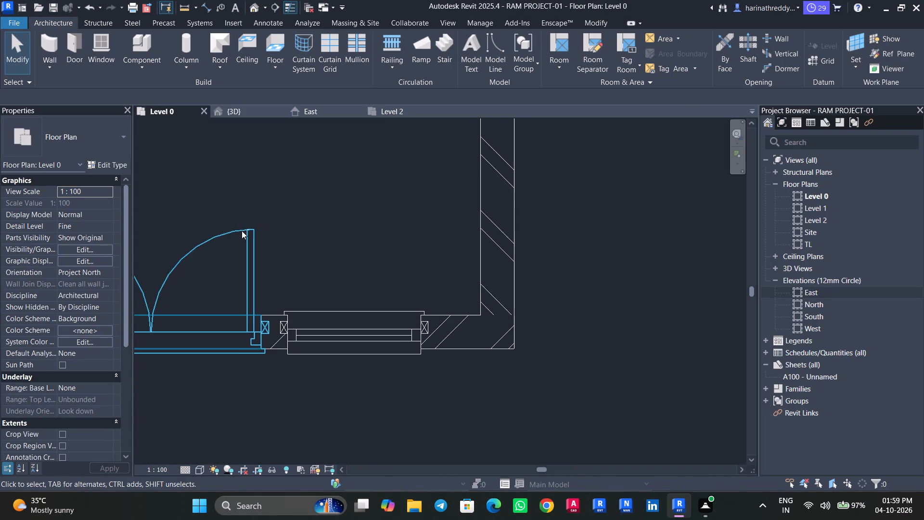
Place a Windows_Dbl_w-Glazing_Bars_and_1Fixed 1360x1210mm window in the front wall, about 0.6 m west of the entrance door.
middle_click_drag(245, 234, 374, 234)
scroll(375, 232, "down", 6)
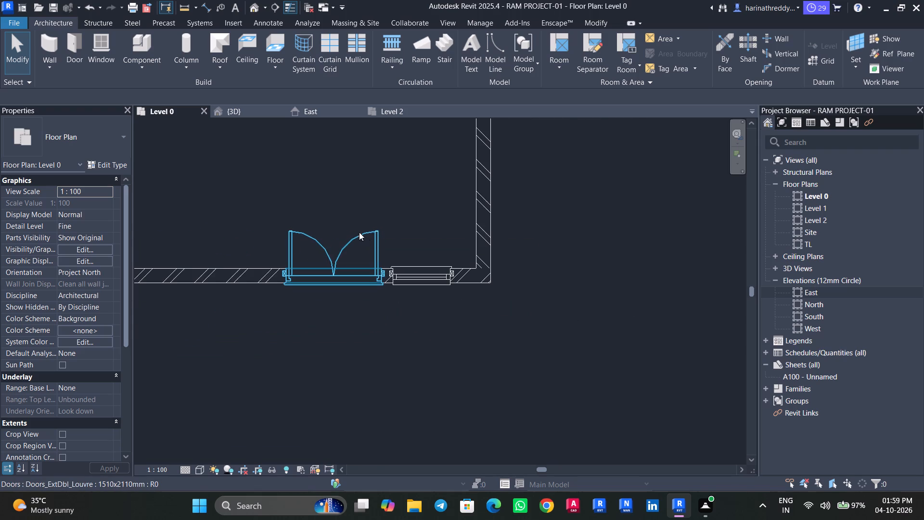
key("w")
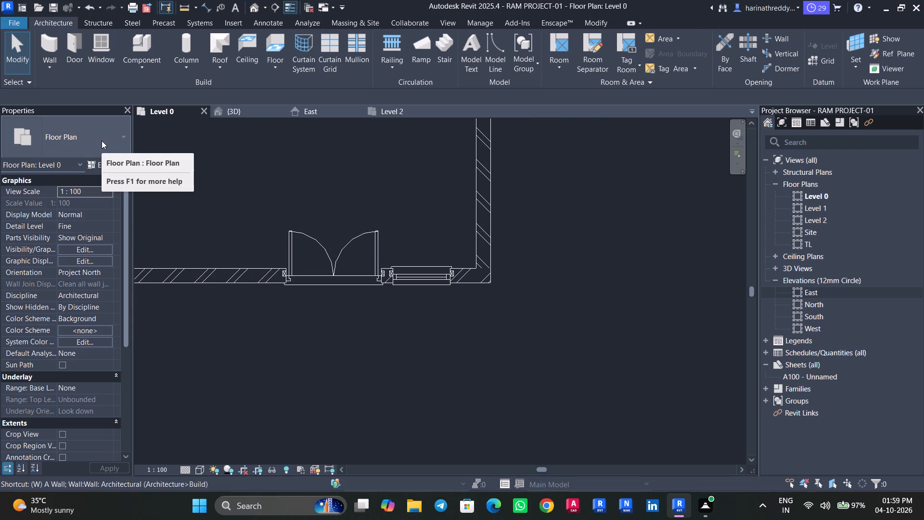
key("n")
left_click(94, 143)
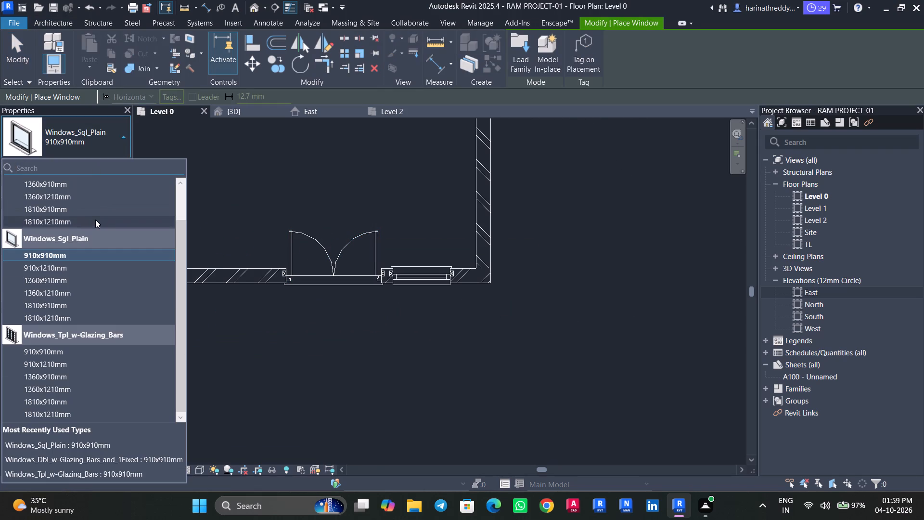
scroll(95, 220, "up", 4)
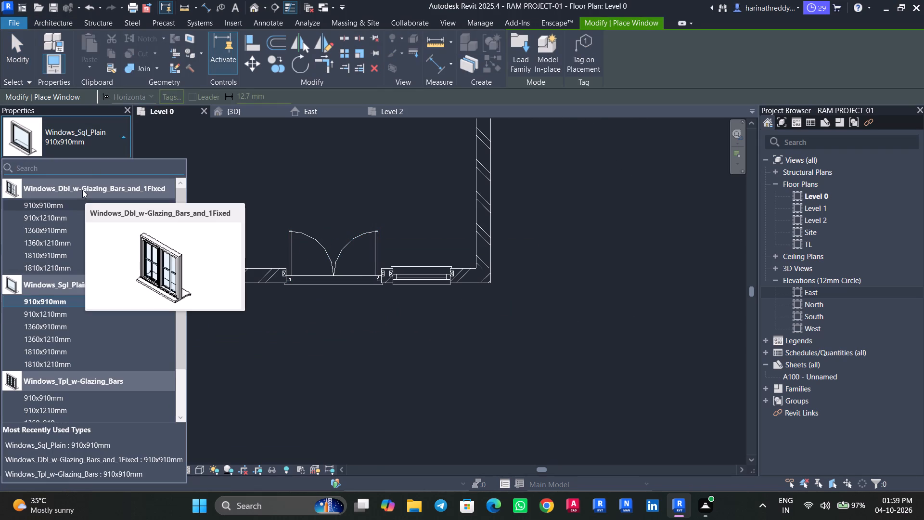
left_click(81, 201)
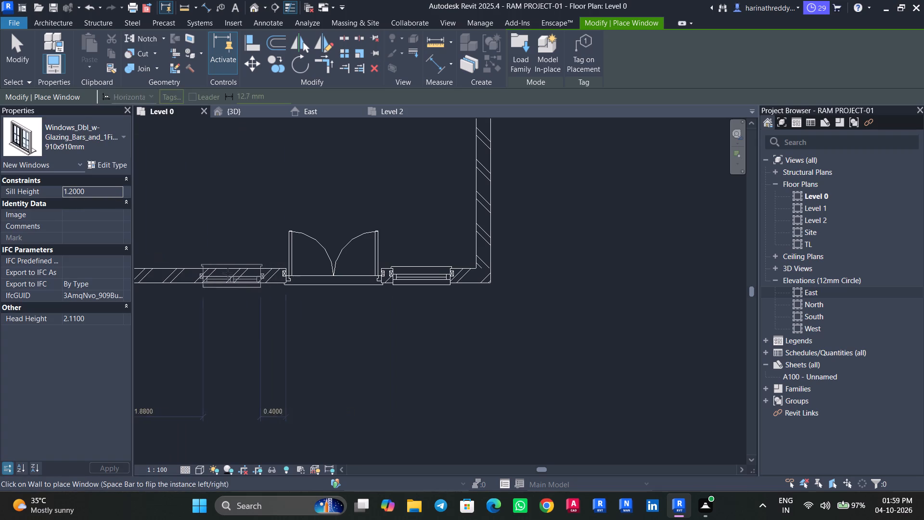
left_click(92, 147)
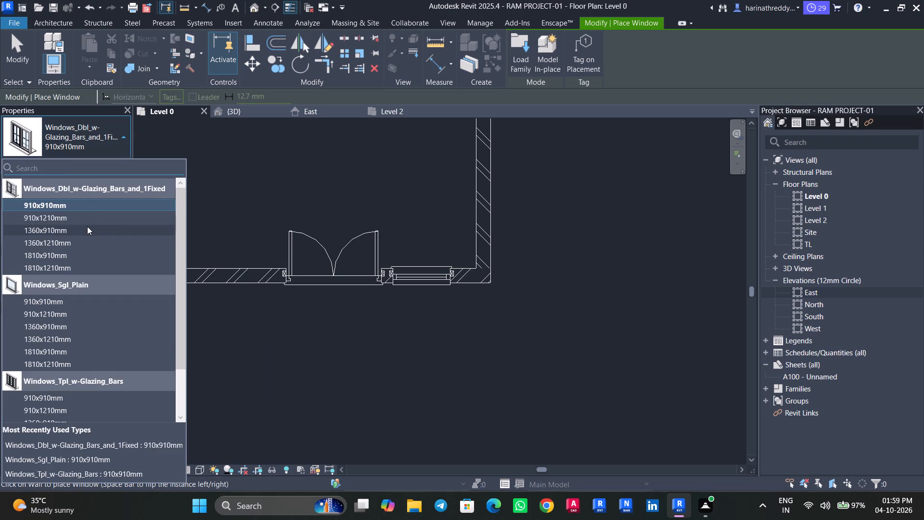
left_click(87, 226)
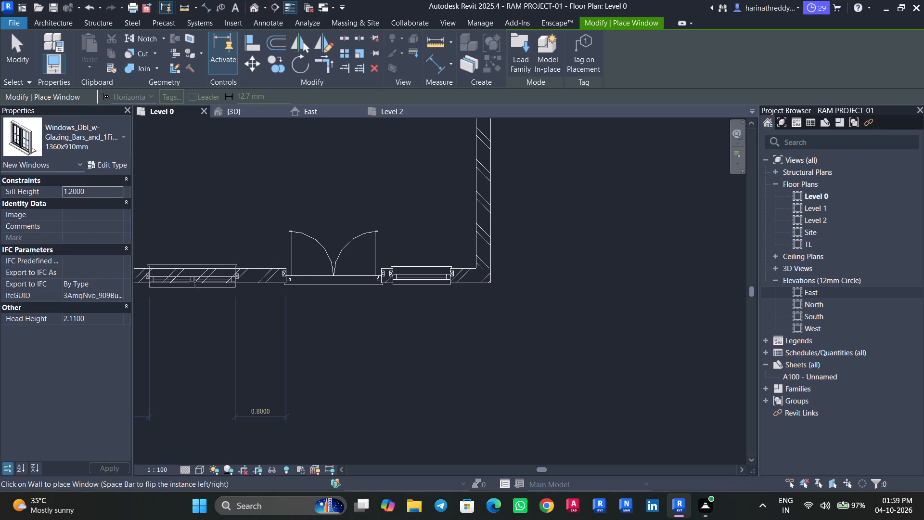
scroll(196, 283, "down", 3)
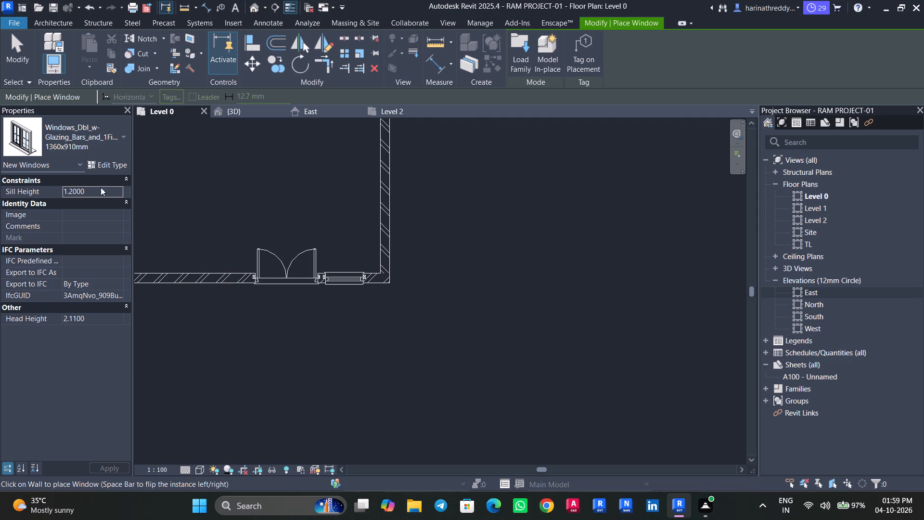
left_click(98, 151)
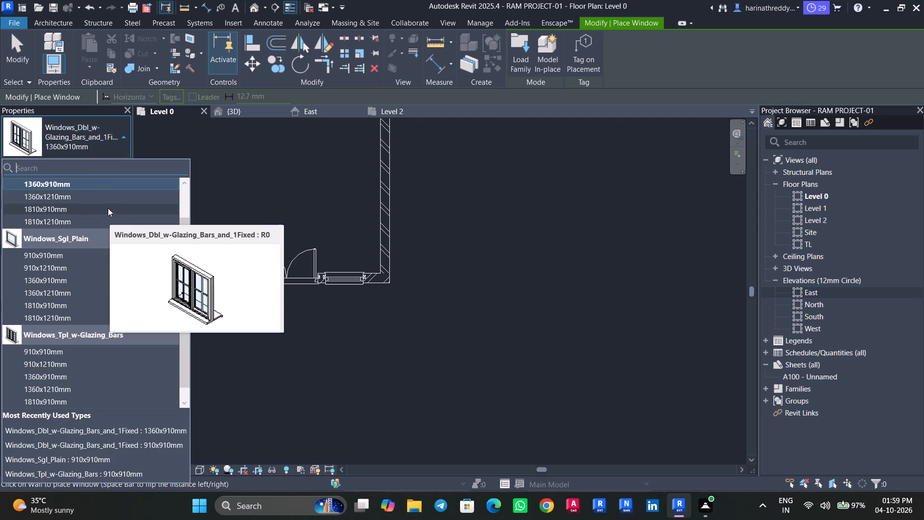
left_click(107, 201)
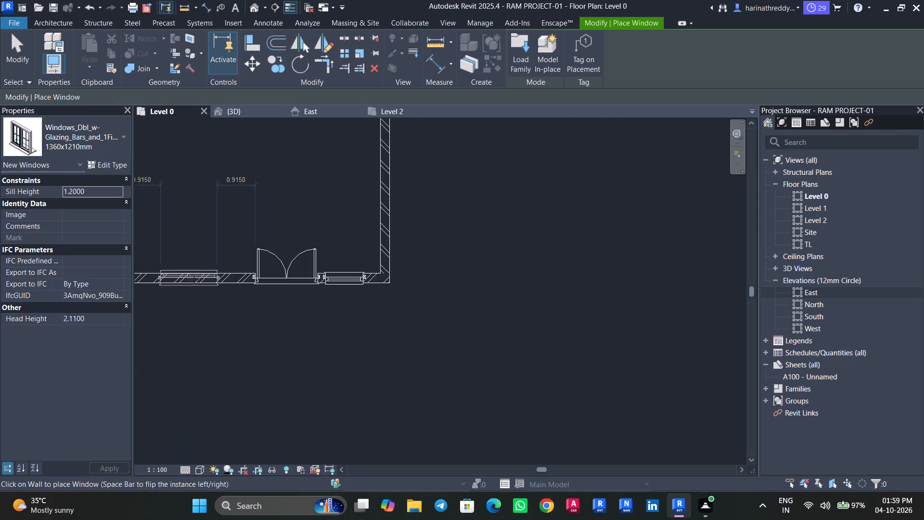
left_click(203, 288)
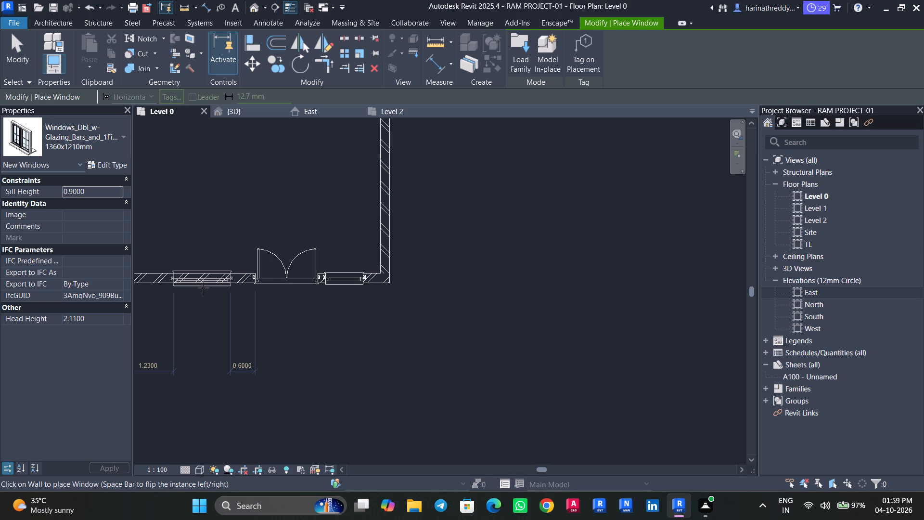
key("Escape")
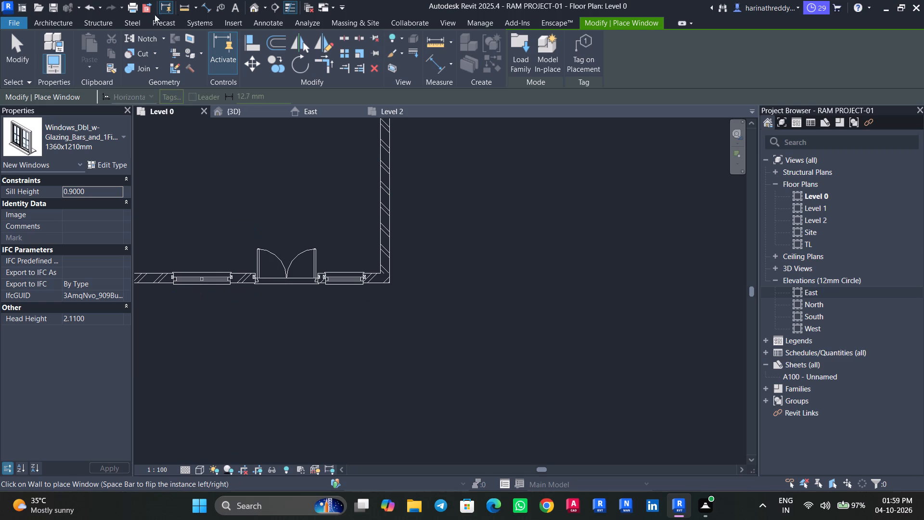
Examine the double window west of the entrance door in the 3D view and return to the Level 0 plan.
left_click(230, 110)
scroll(307, 329, "down", 2)
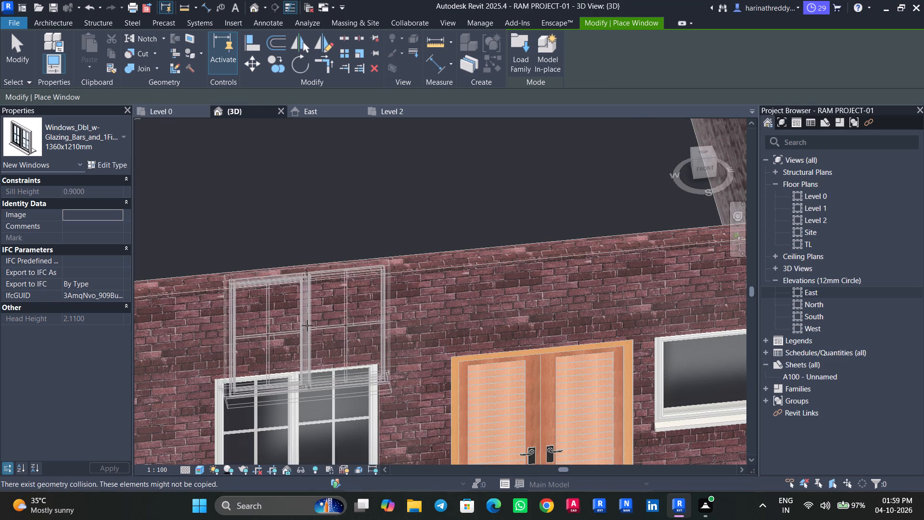
middle_click_drag(305, 321, 281, 268)
key("Escape")
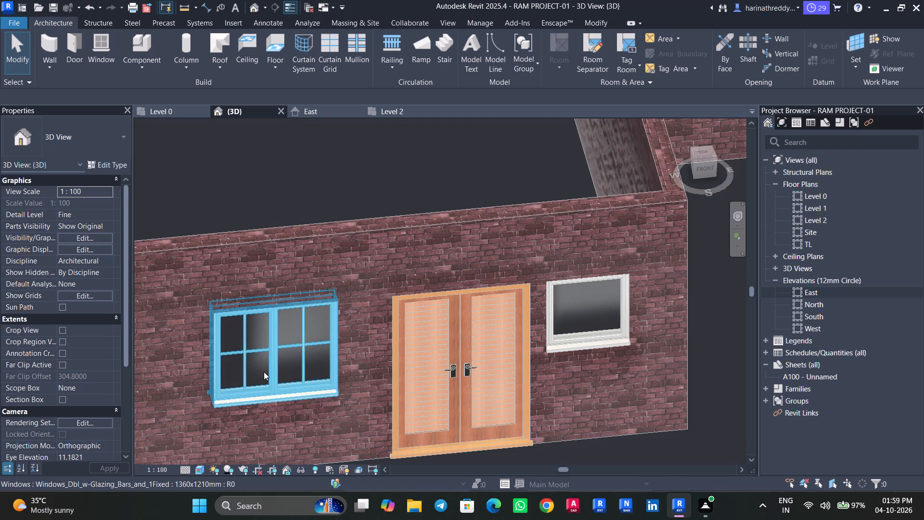
scroll(264, 372, "up", 7)
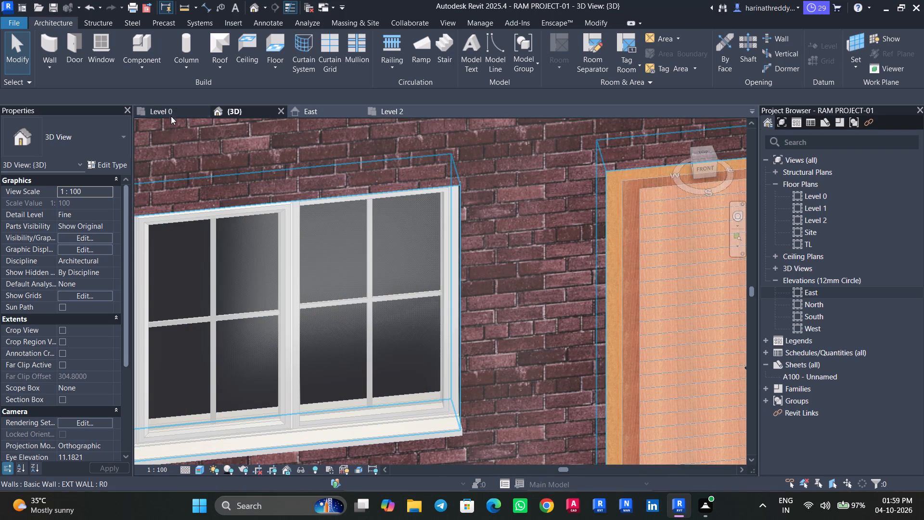
left_click(172, 104)
left_click(173, 108)
Place a Windows_Tpl_w-Glazing_Bars 1360x910mm window in the front room's west wall, about 2.1 m south of the partition and 3.15 m from the front wall.
scroll(262, 283, "down", 5)
scroll(255, 300, "up", 1)
middle_click_drag(255, 300, 281, 306)
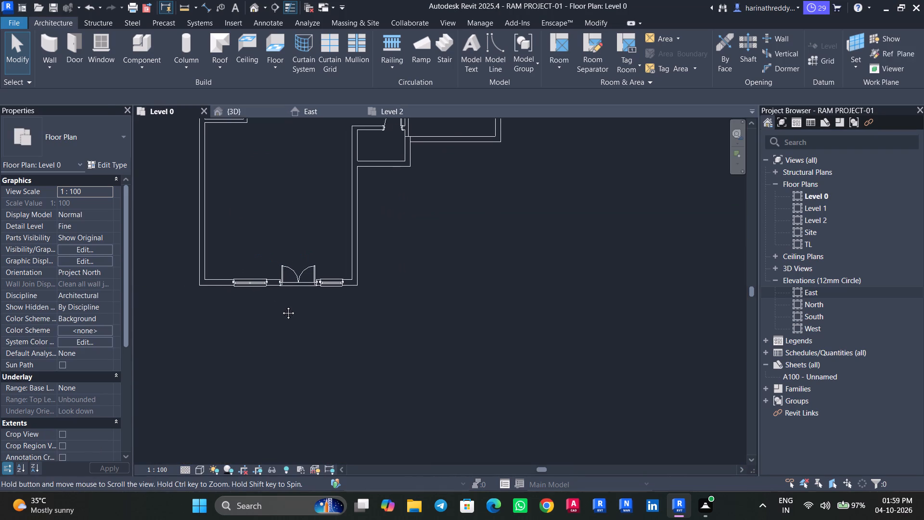
middle_click_drag(281, 306, 282, 306)
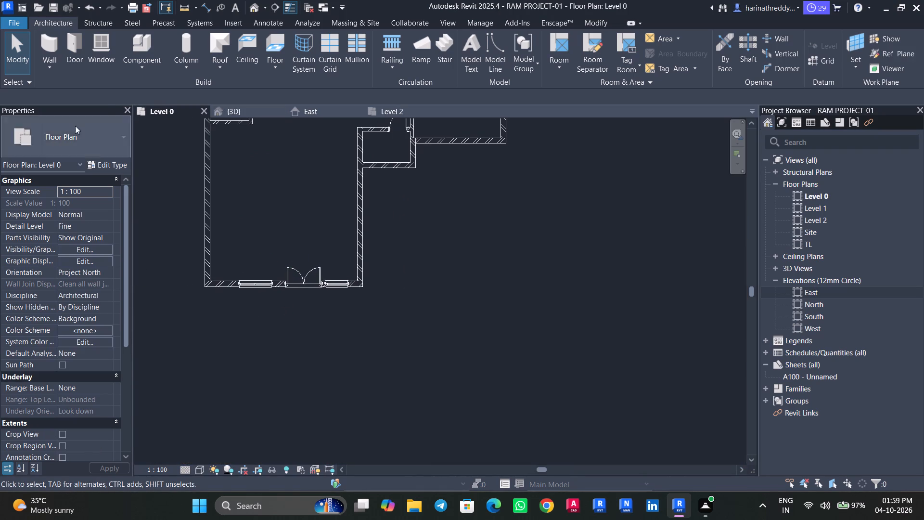
type("WN")
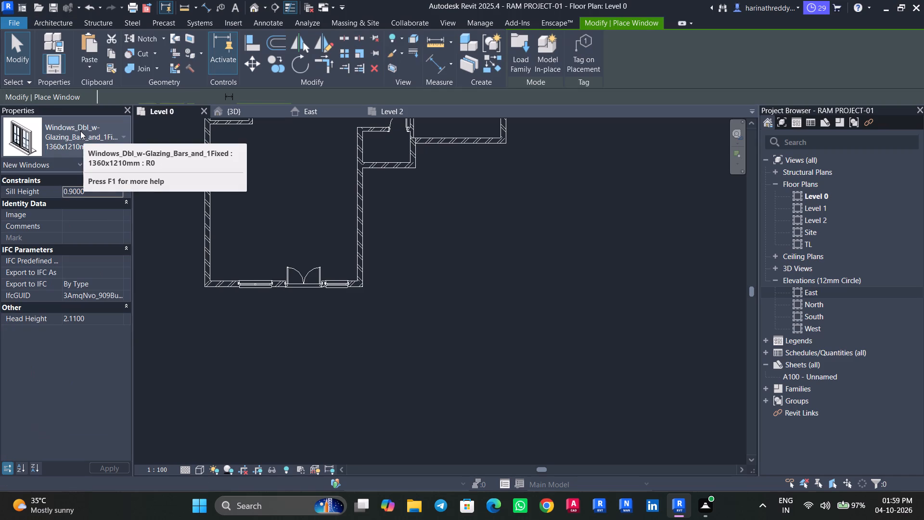
left_click(80, 132)
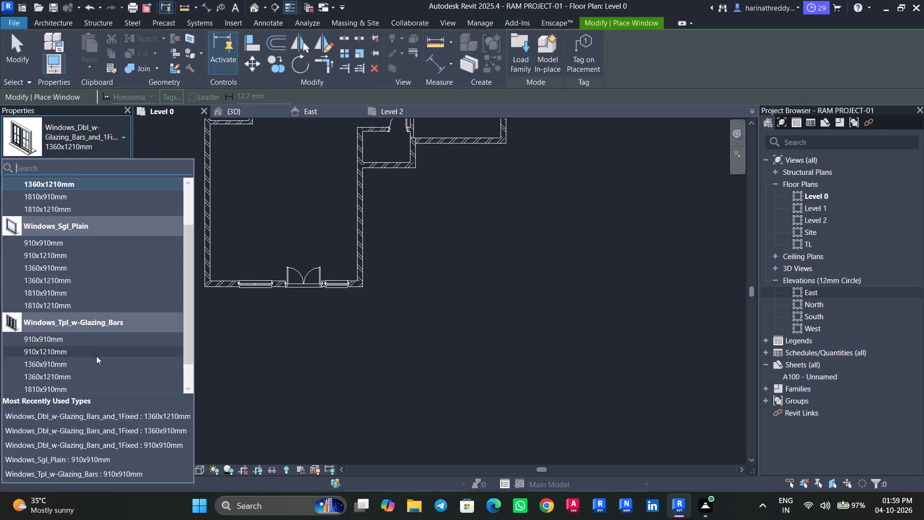
left_click(96, 360)
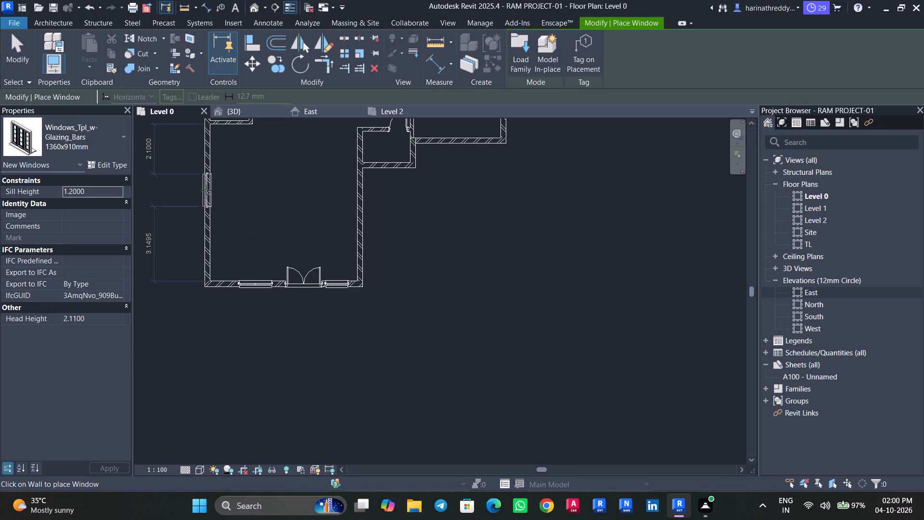
middle_click_drag(206, 190, 217, 245)
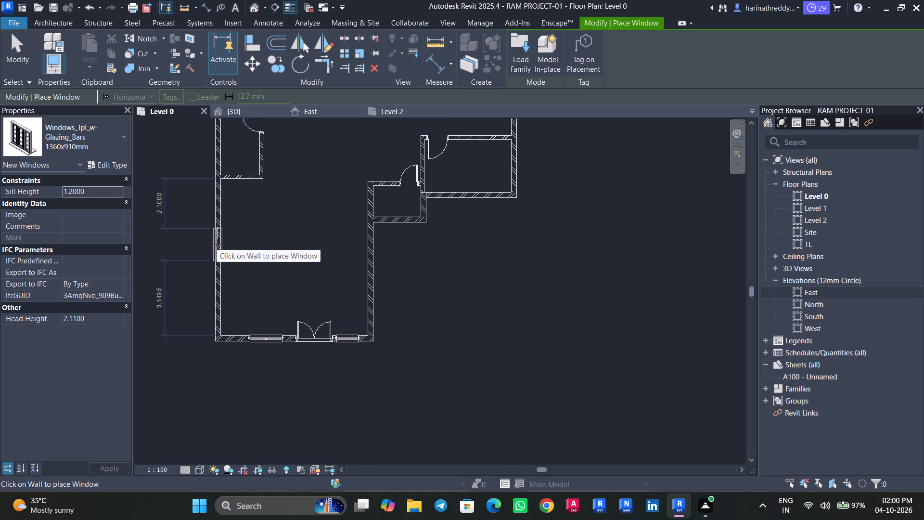
left_click(217, 245)
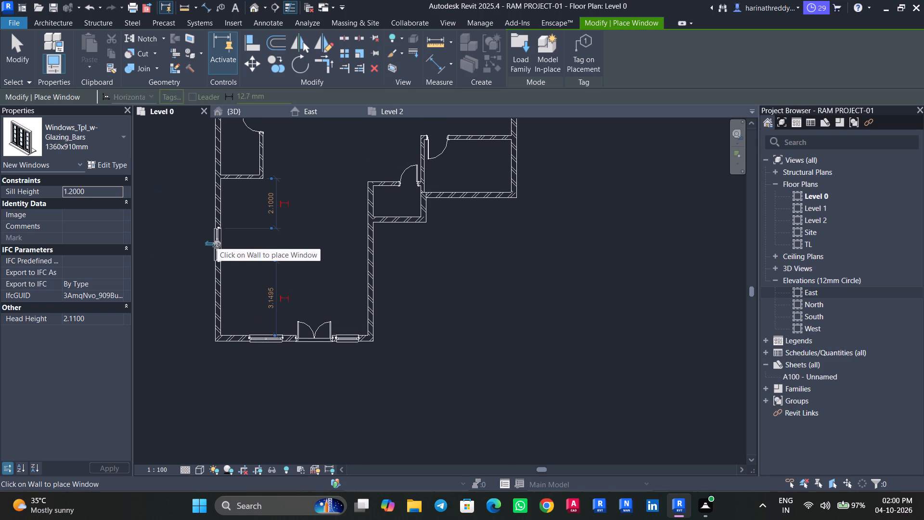
key("Escape")
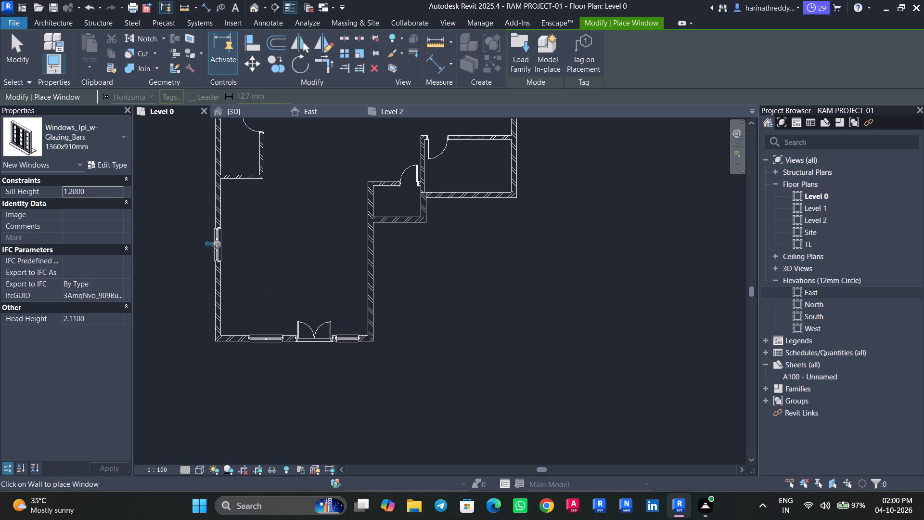
Place a Windows_Sgl_Plain 910x910mm window in the west wall, just south of the triple window.
left_click(69, 139)
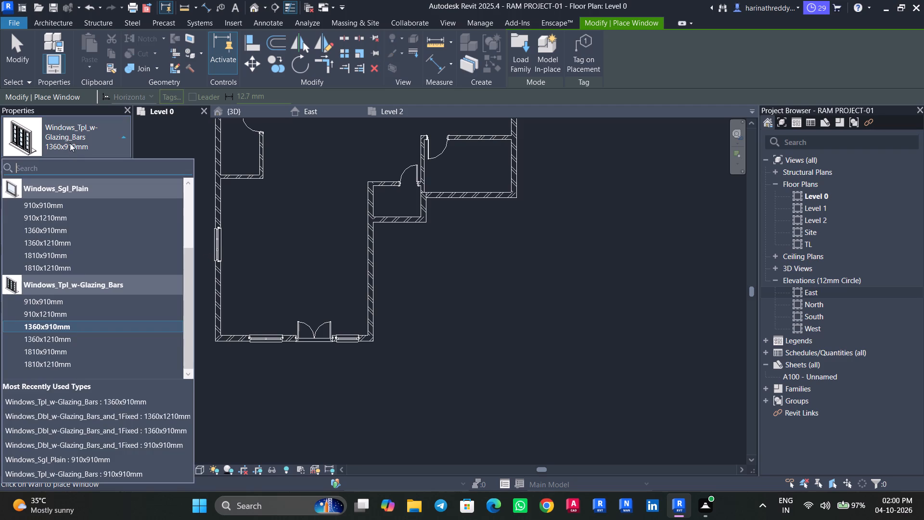
scroll(86, 275, "up", 5)
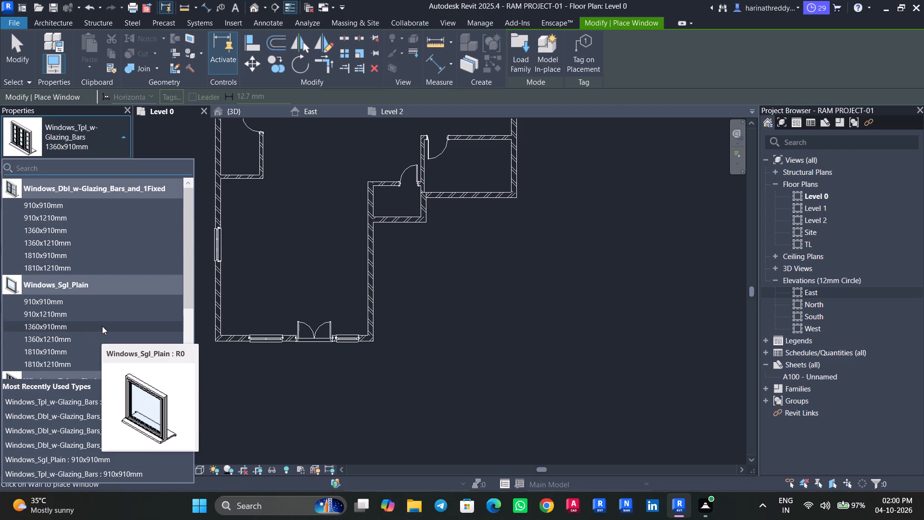
left_click(102, 326)
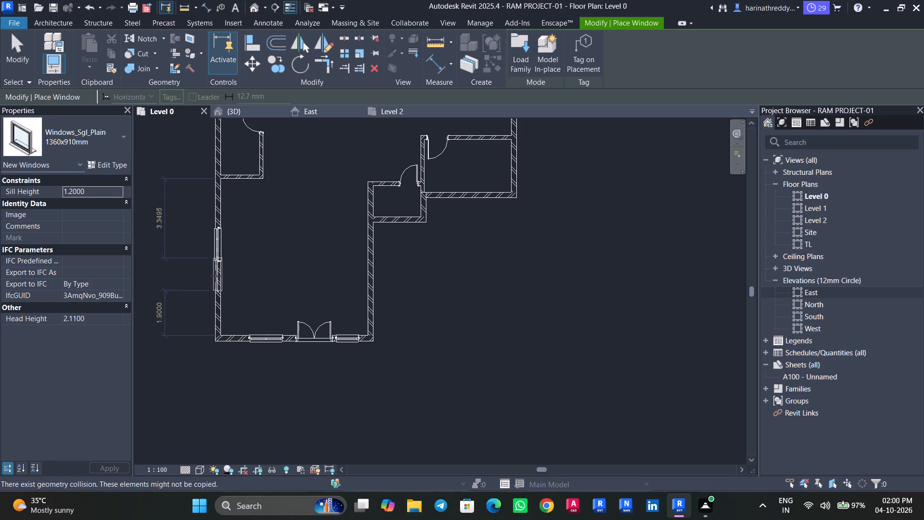
key("Escape")
type("WN")
left_click(98, 151)
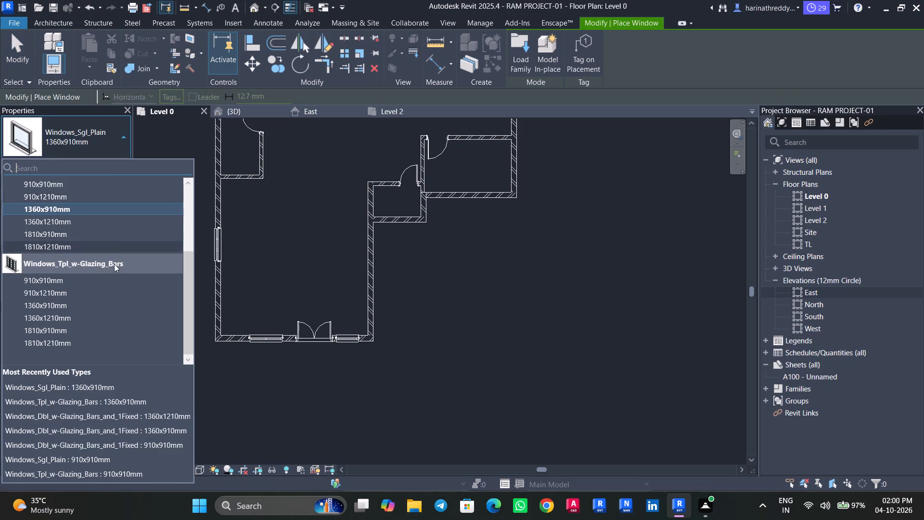
scroll(109, 236, "up", 5)
left_click(98, 304)
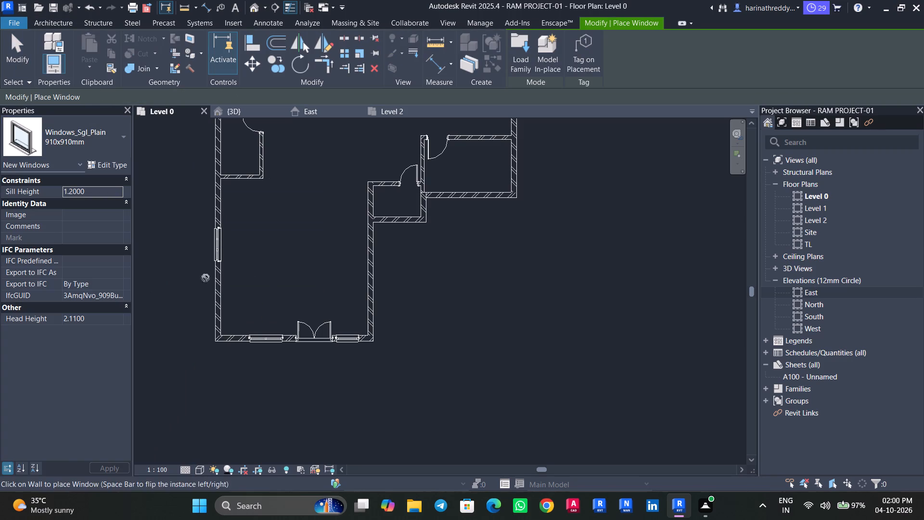
scroll(213, 276, "up", 4)
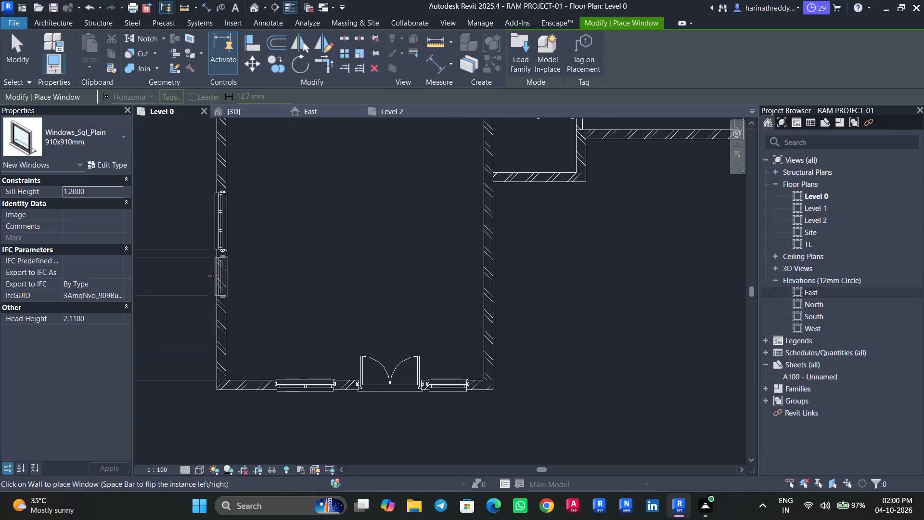
scroll(213, 276, "up", 2)
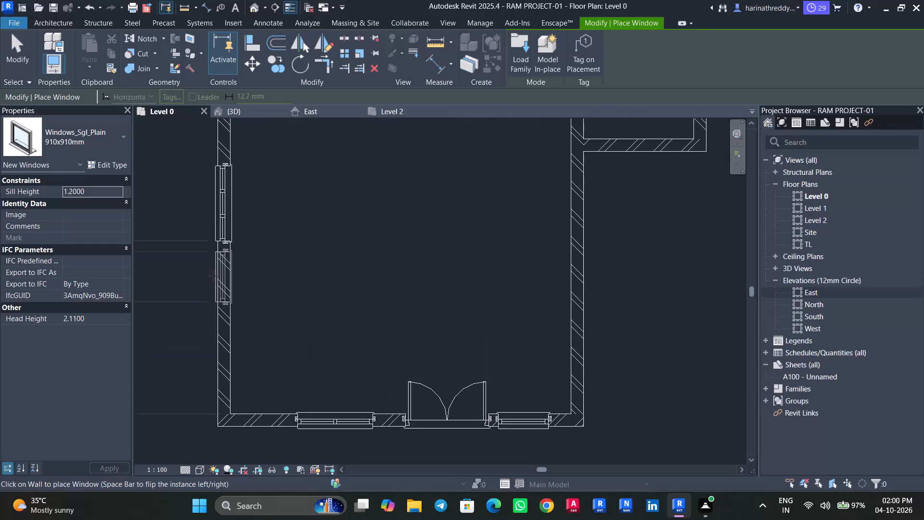
left_click(213, 276)
key("Escape")
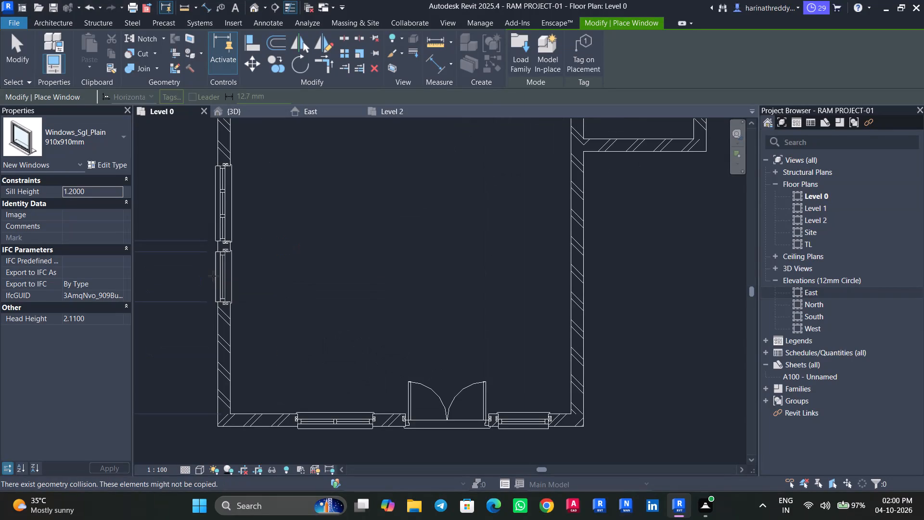
Examine the two west wall windows and the front corner in the 3D view, and return to the Level 0 plan.
left_click(257, 113)
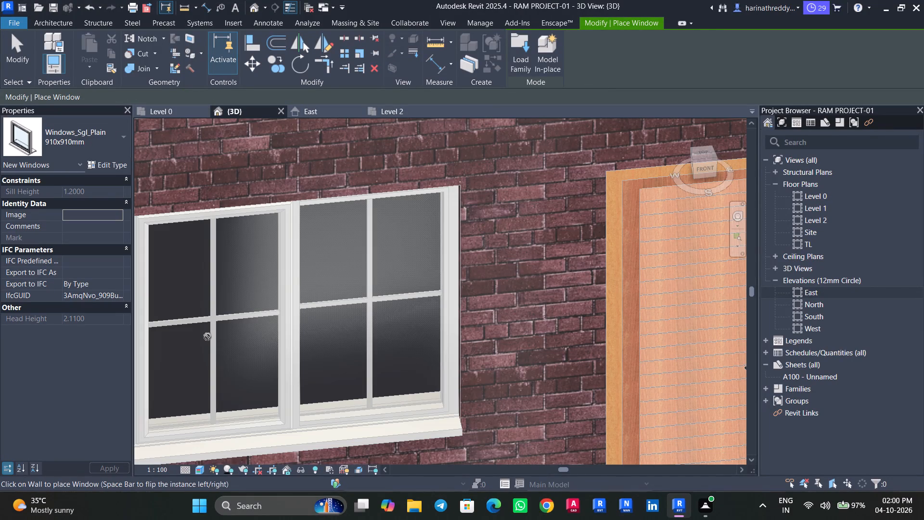
middle_click_drag(207, 337, 252, 288, "shift")
scroll(254, 288, "down", 4)
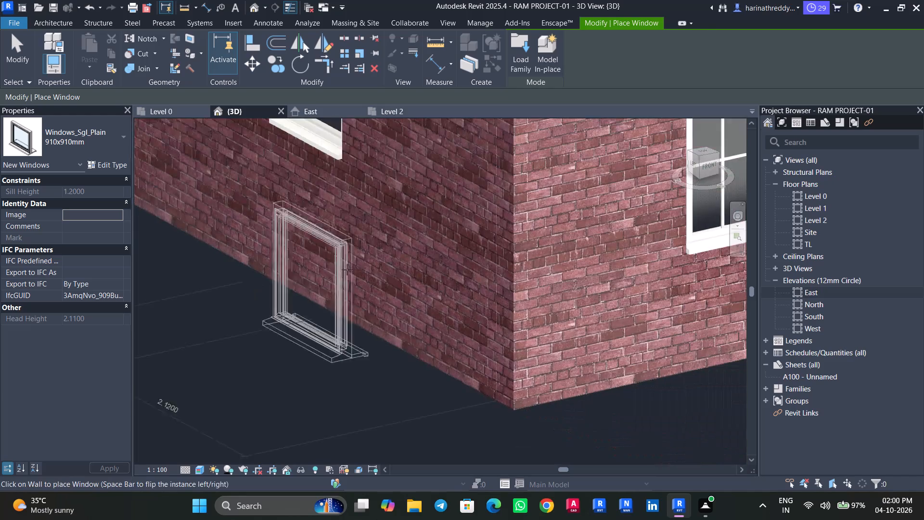
scroll(354, 260, "down", 2)
scroll(353, 260, "up", 3)
scroll(353, 260, "down", 3)
middle_click_drag(342, 255, 373, 358)
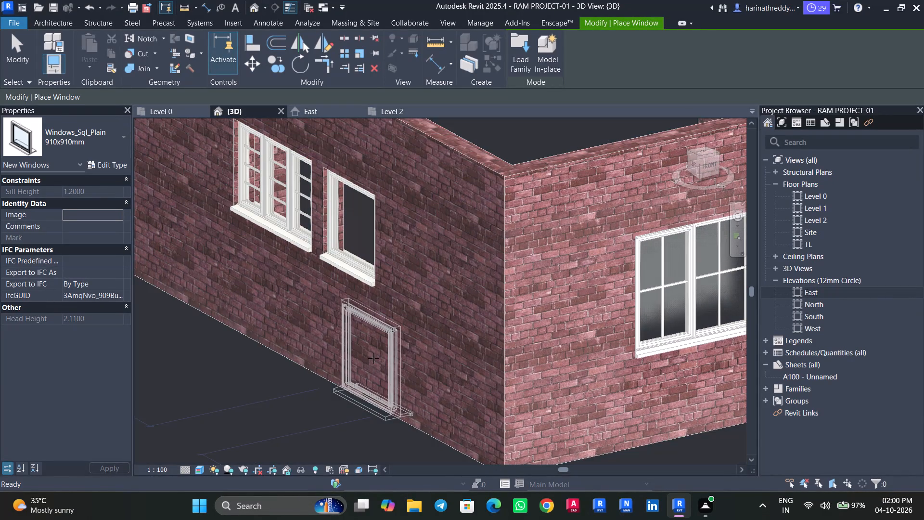
key("Escape")
middle_click_drag(337, 334, 312, 309, "shift")
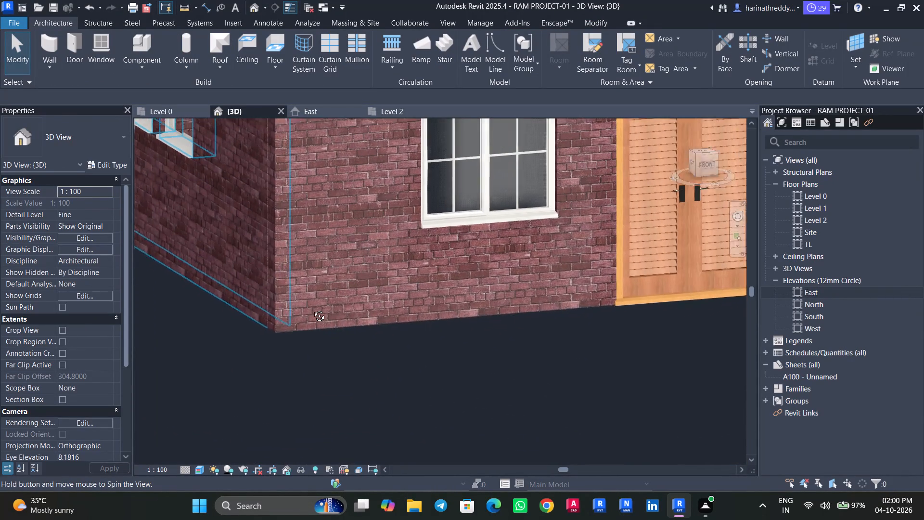
middle_click_drag(312, 309, 329, 325, "shift")
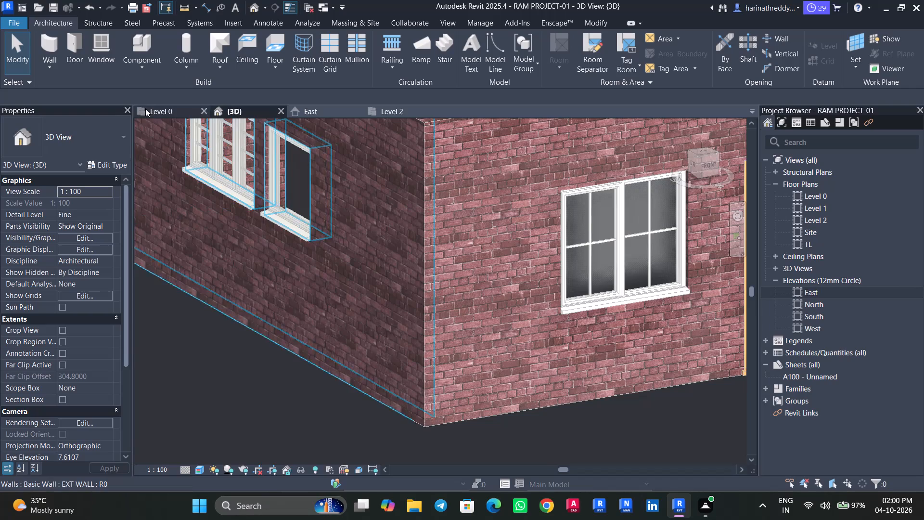
left_click(146, 116)
Set the rough width and rough height of the Windows_Sgl_Plain 910x910mm type to 2' each.
scroll(307, 262, "down", 1)
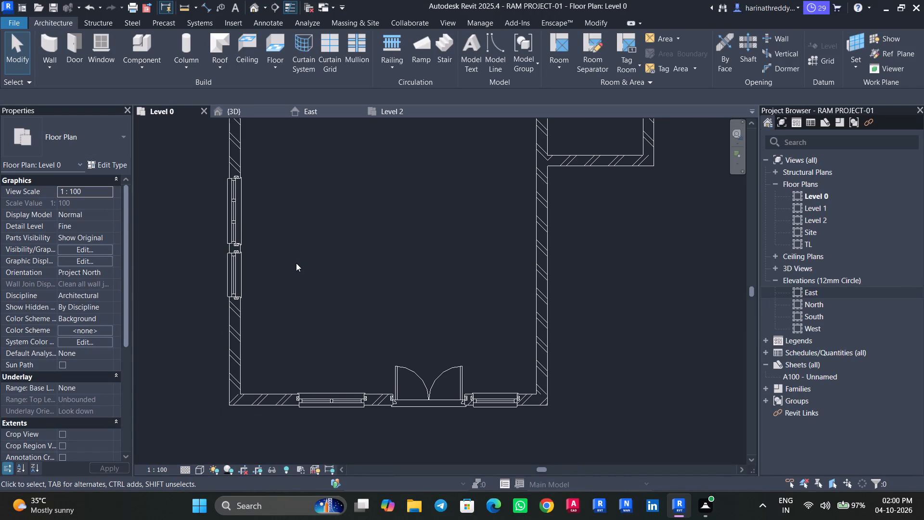
middle_click_drag(154, 212, 161, 258)
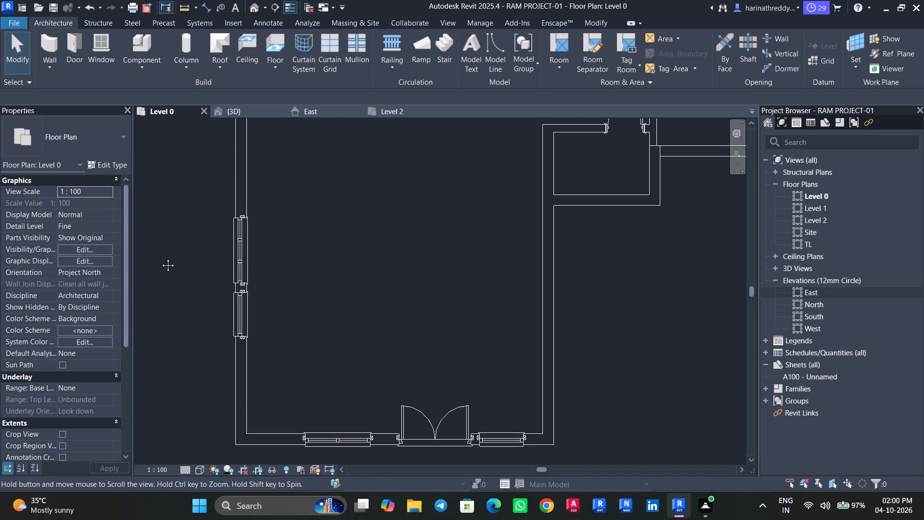
middle_click_drag(161, 258, 161, 259)
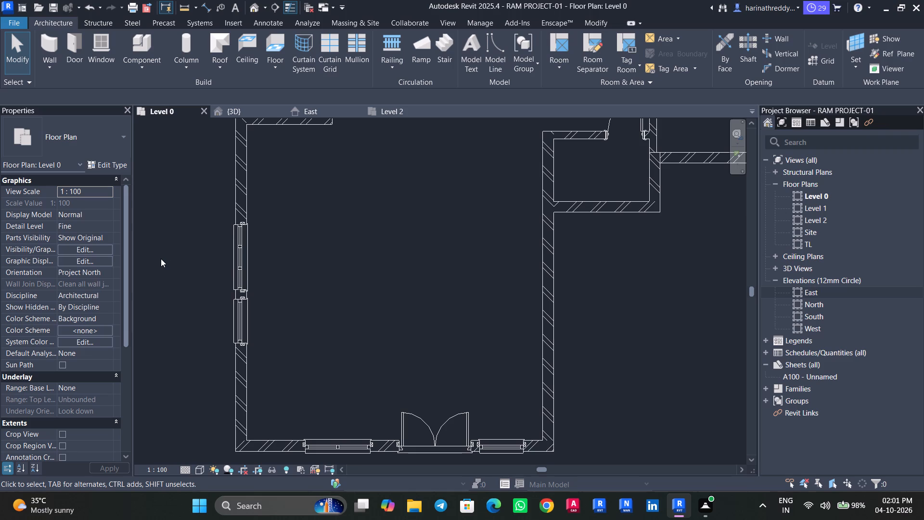
middle_click_drag(295, 223, 279, 342)
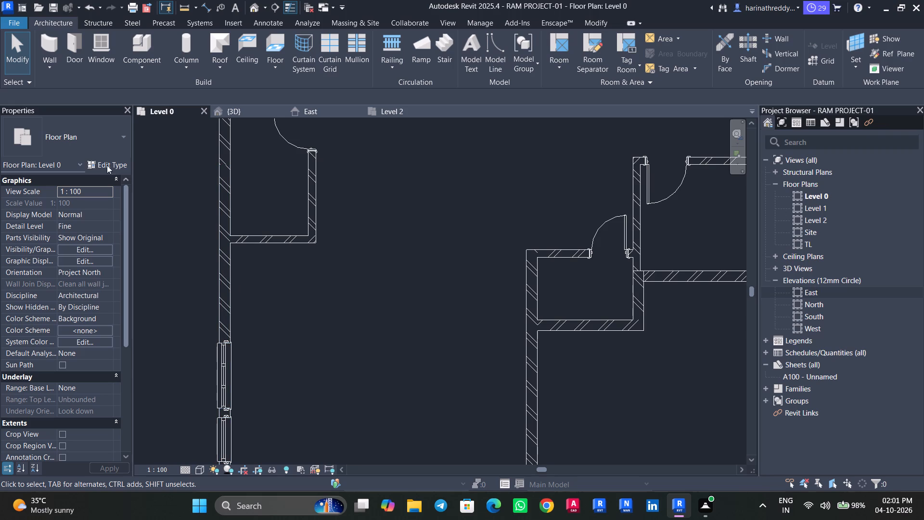
key("w")
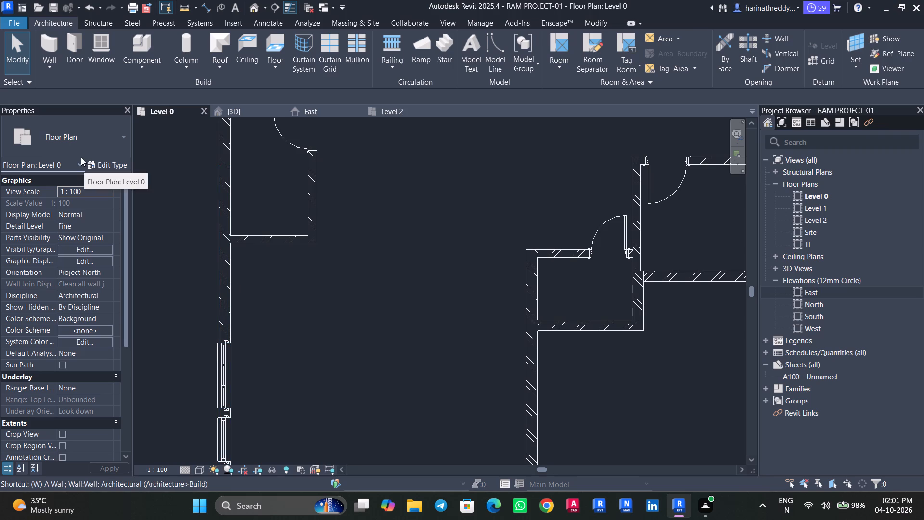
key("n")
left_click(80, 152)
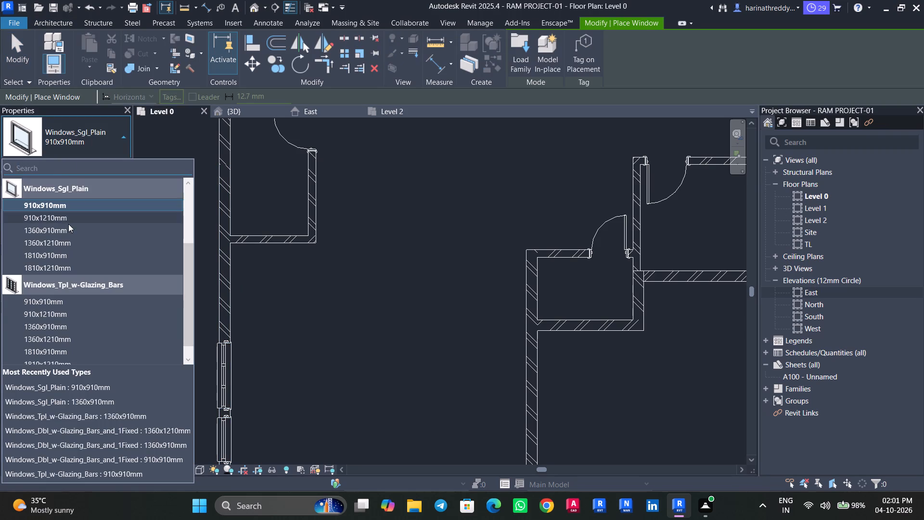
left_click(65, 208)
left_click(115, 163)
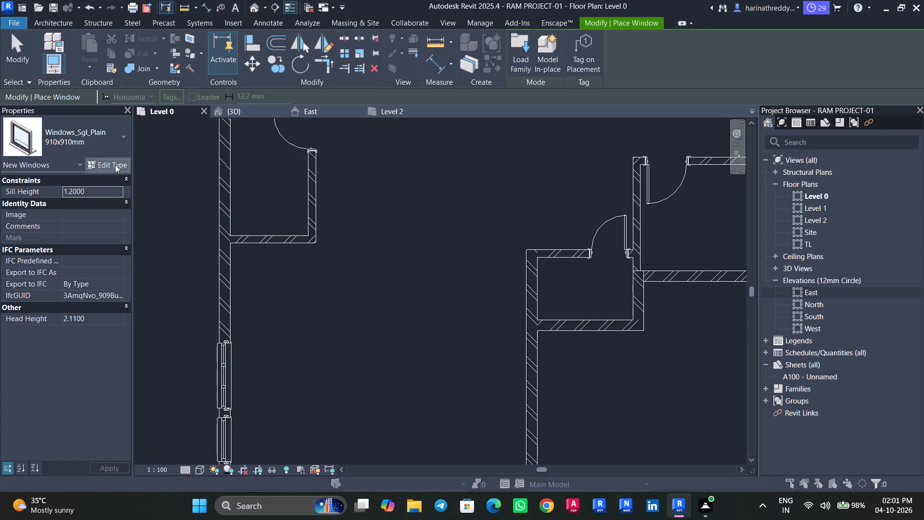
scroll(582, 314, "up", 1)
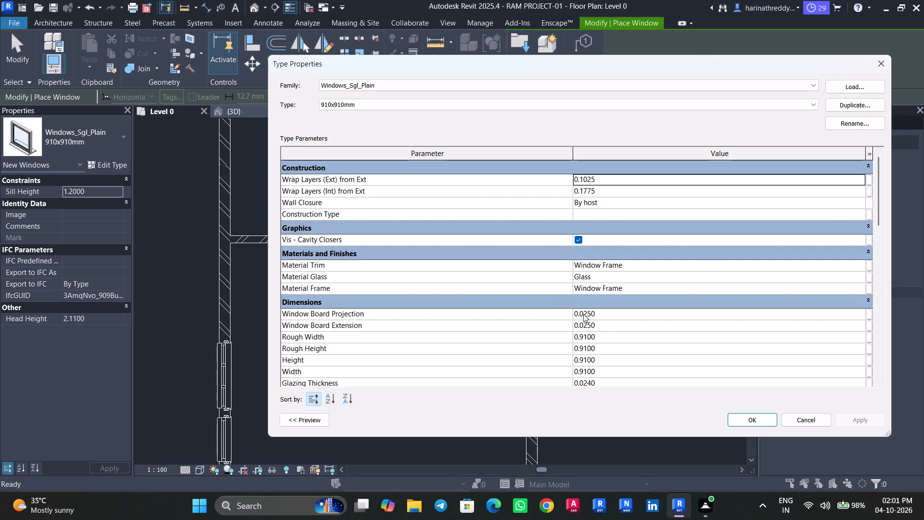
left_click(611, 337)
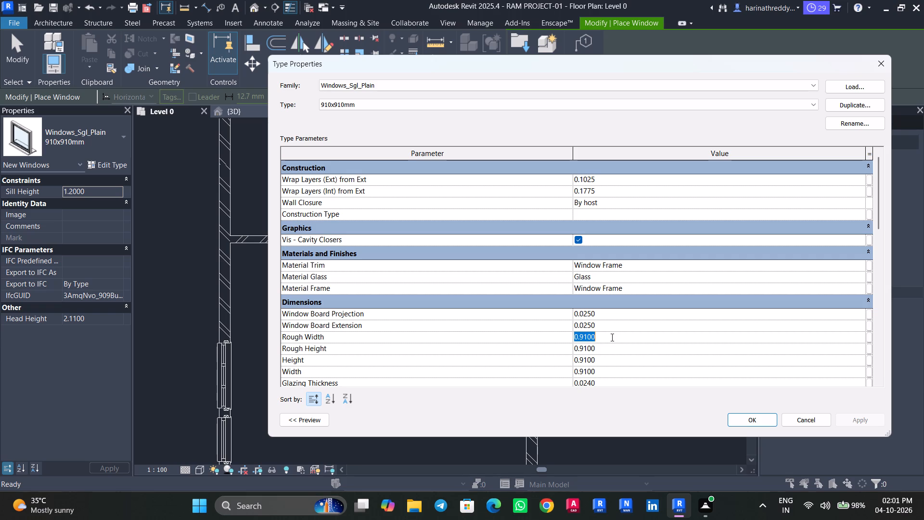
type("1.5")
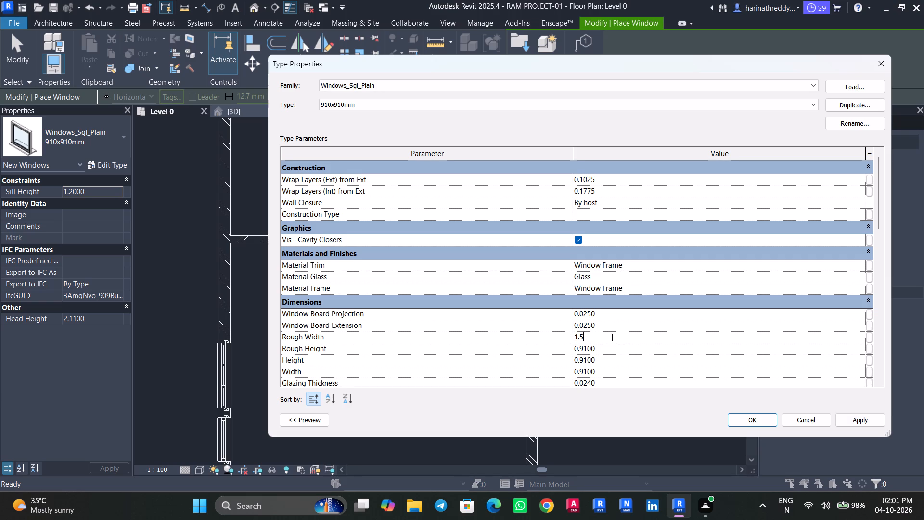
key("BackSpace")
key("BackSpace")
key("BackSpace")
key("2")
key("apostrophe")
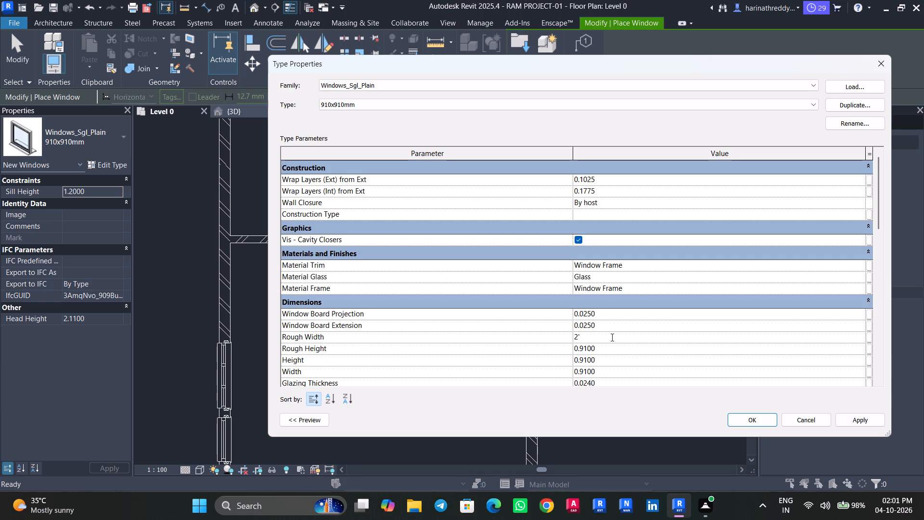
key("Return")
left_click(607, 347)
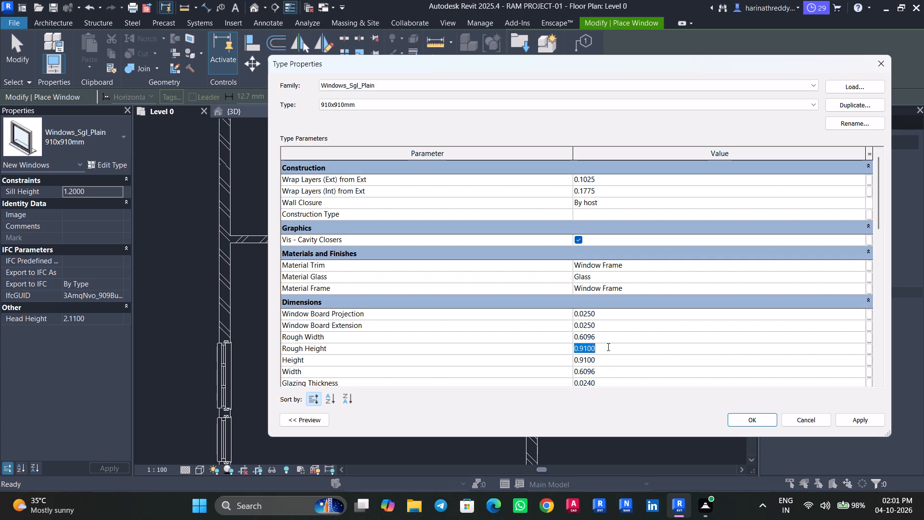
type("2'")
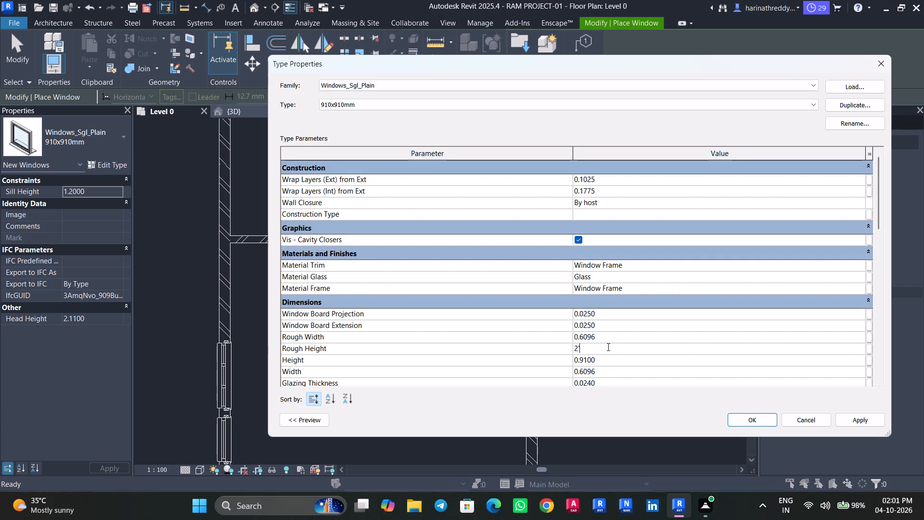
key("Return")
left_click(846, 416)
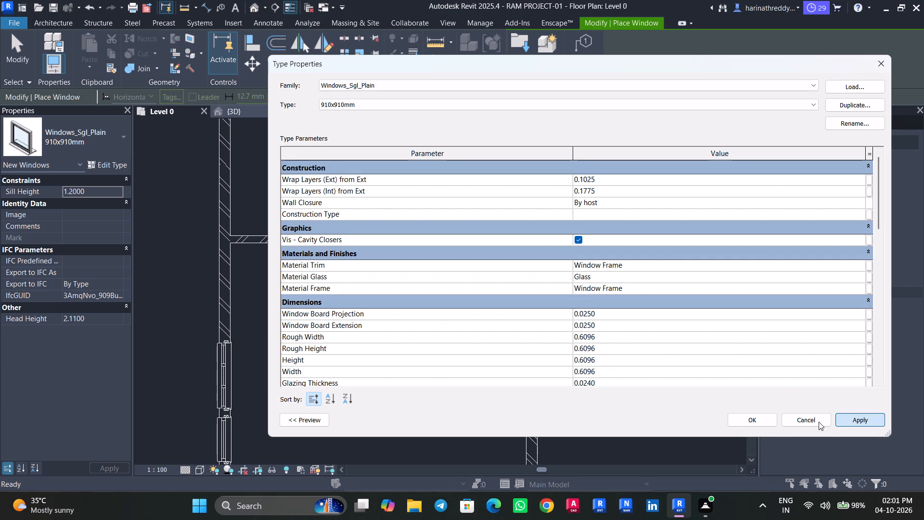
left_click(736, 422)
Place a Windows_Sgl_Plain 910x910mm window in the small west room's exterior wall, about 1 m north of its south partition.
scroll(184, 280, "down", 1)
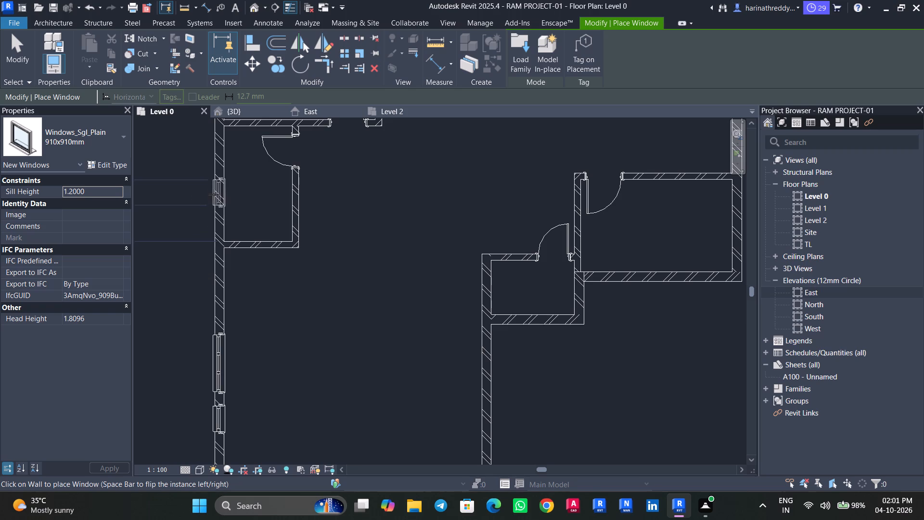
scroll(216, 194, "down", 2)
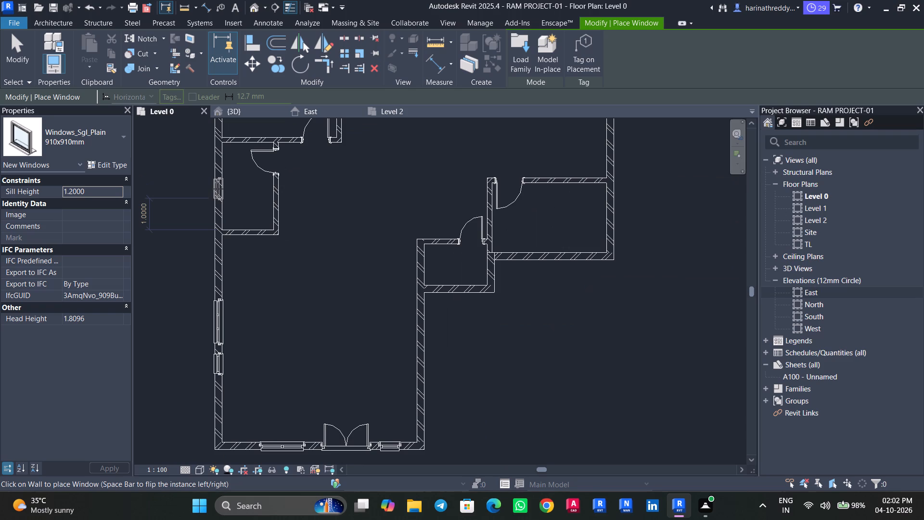
left_click(218, 189)
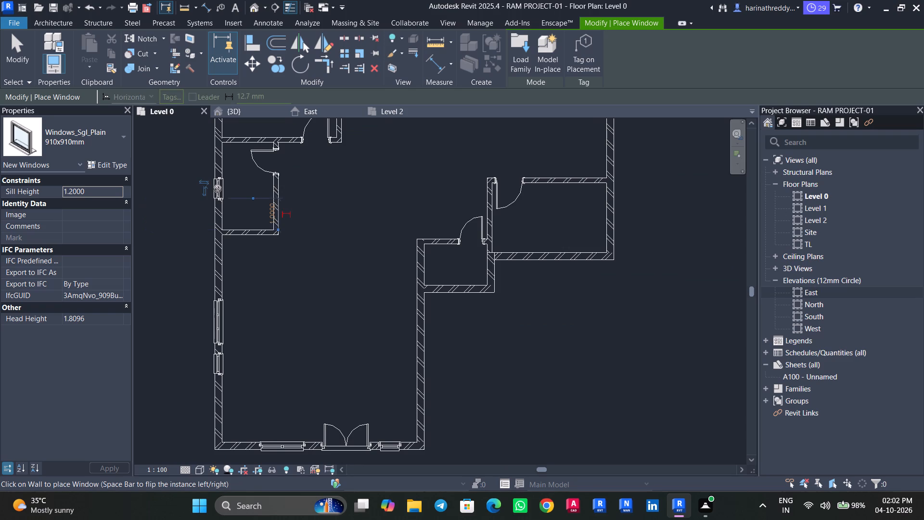
Set the sill height for new windows to 2 m.
scroll(242, 208, "down", 6)
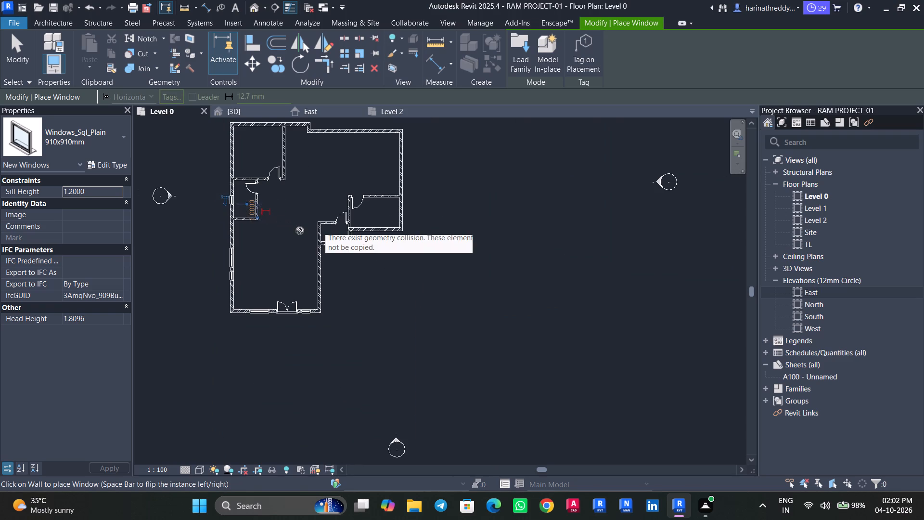
middle_click_drag(296, 246, 284, 289)
scroll(284, 289, "up", 1)
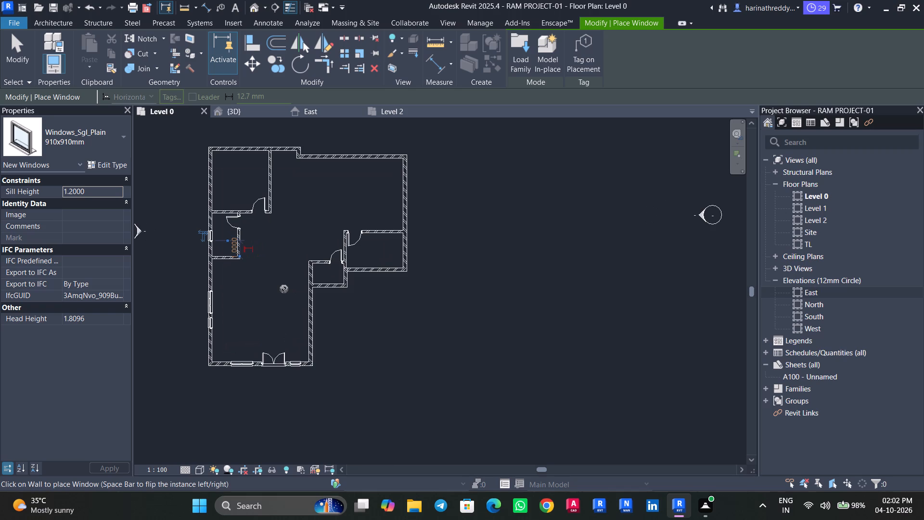
triple_click(102, 190)
key("2")
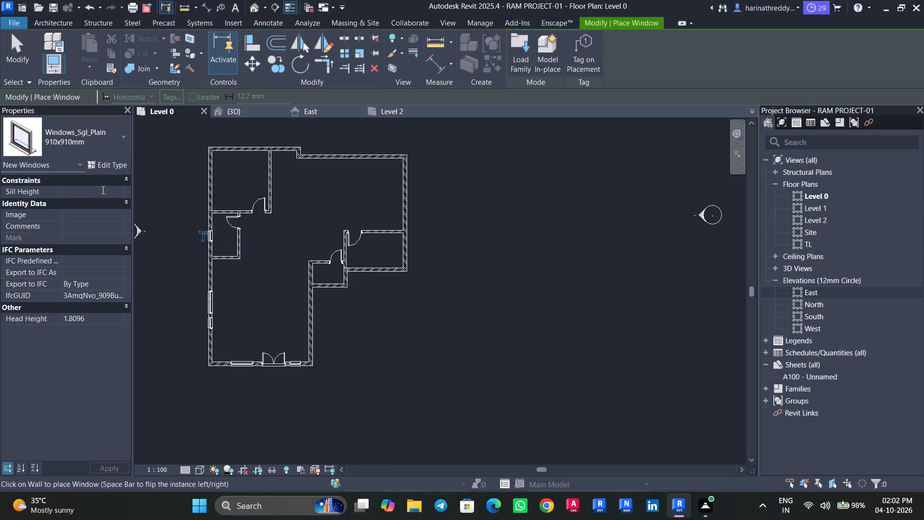
key("Return")
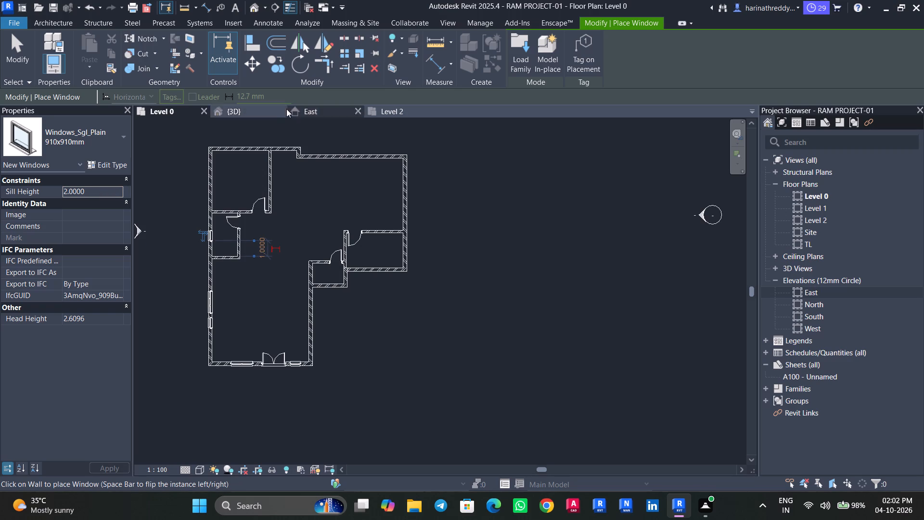
In the 3D view, set the sill height of the small west room's window to 2 m.
left_click(262, 110)
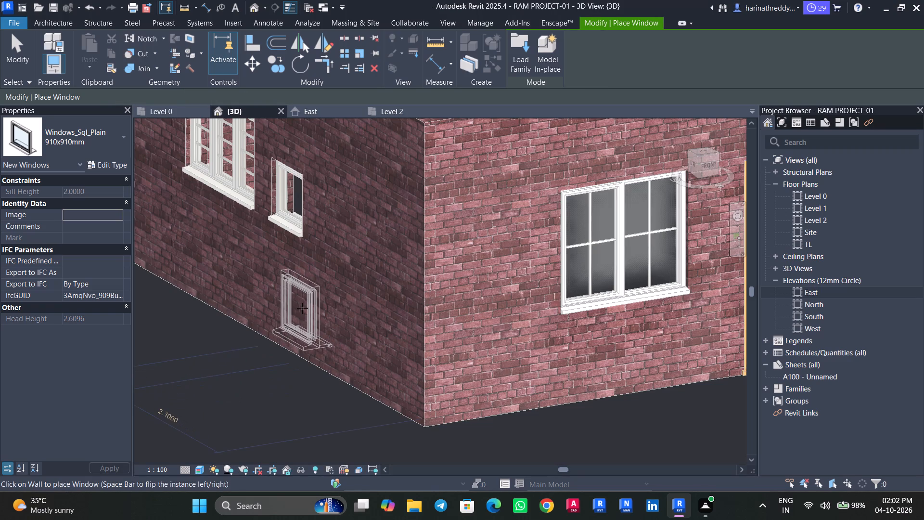
key("Escape")
middle_click_drag(233, 291, 307, 277)
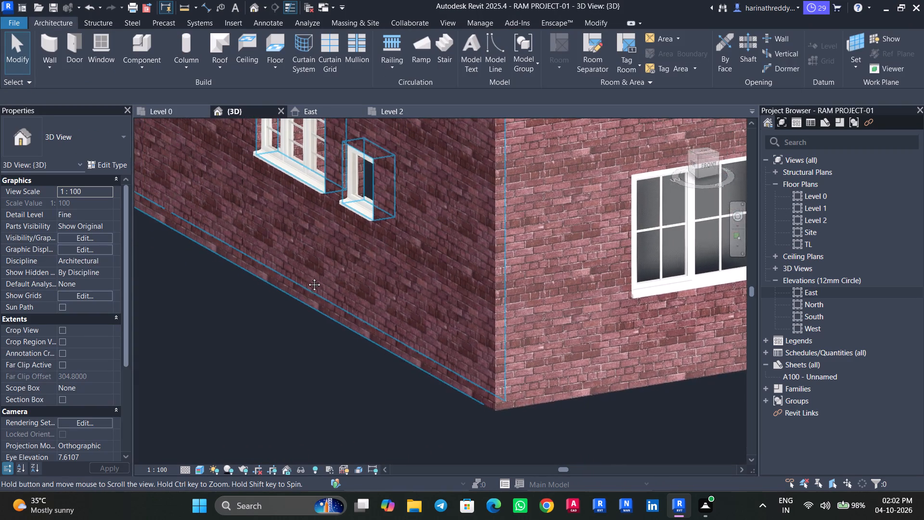
middle_click_drag(307, 277, 391, 293)
scroll(392, 286, "down", 3)
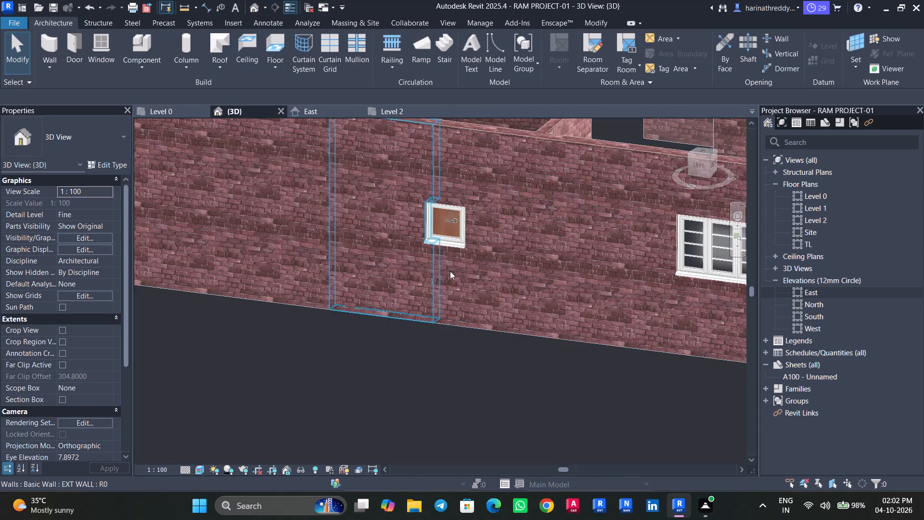
middle_click_drag(459, 272, 415, 233)
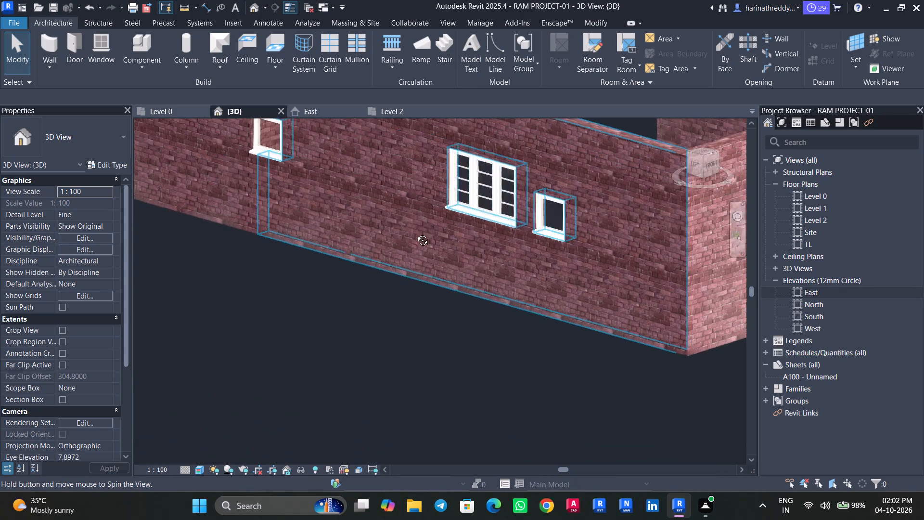
middle_click_drag(415, 233, 462, 250)
middle_click_drag(495, 271, 530, 238)
middle_click_drag(578, 227, 518, 261)
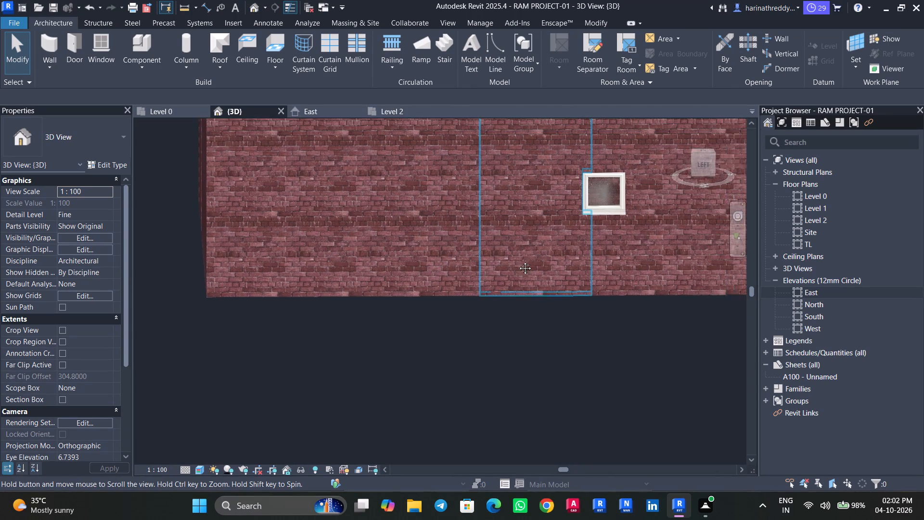
middle_click_drag(518, 261, 351, 322)
left_click(442, 279)
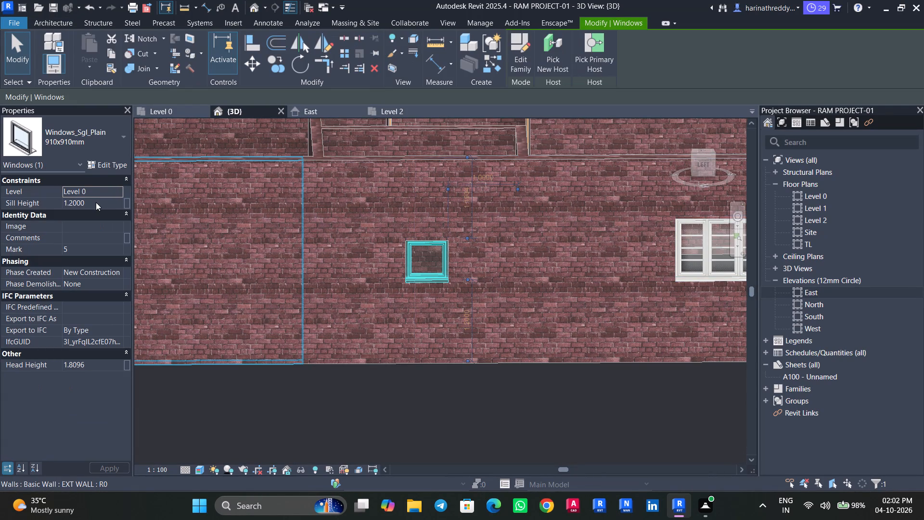
left_click(94, 202)
key("2")
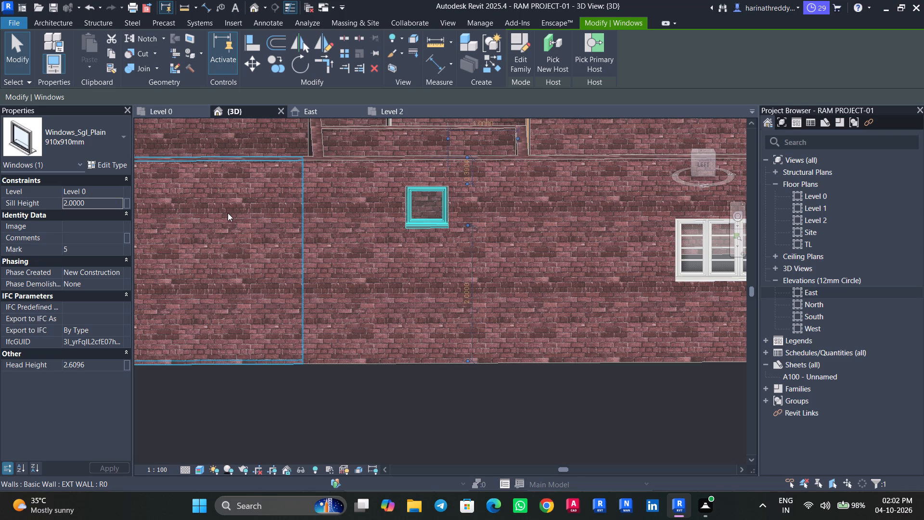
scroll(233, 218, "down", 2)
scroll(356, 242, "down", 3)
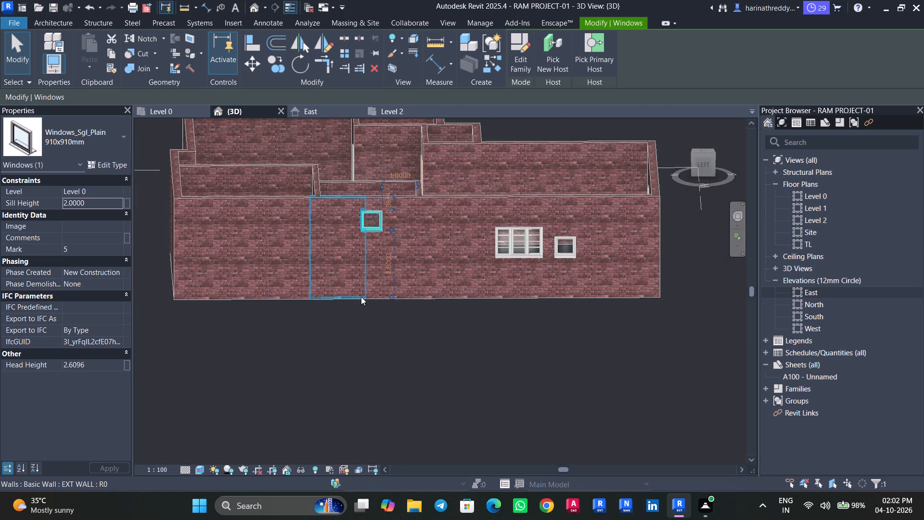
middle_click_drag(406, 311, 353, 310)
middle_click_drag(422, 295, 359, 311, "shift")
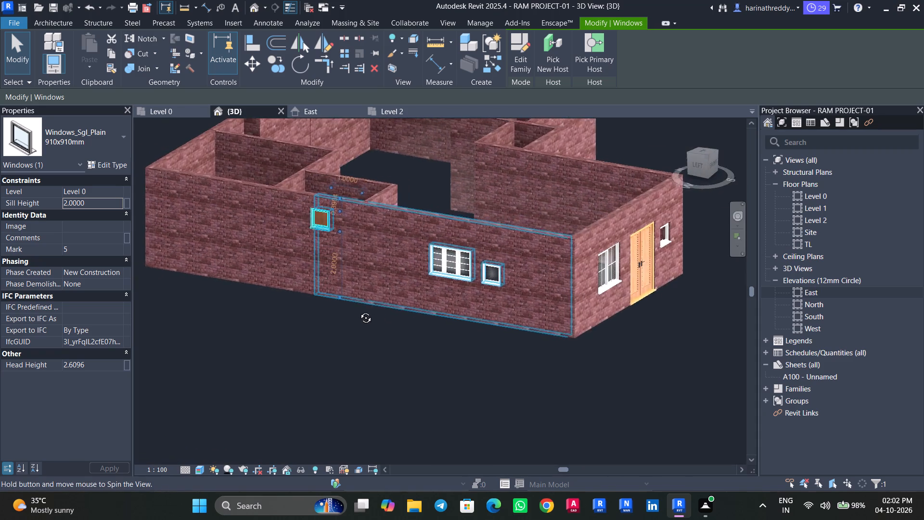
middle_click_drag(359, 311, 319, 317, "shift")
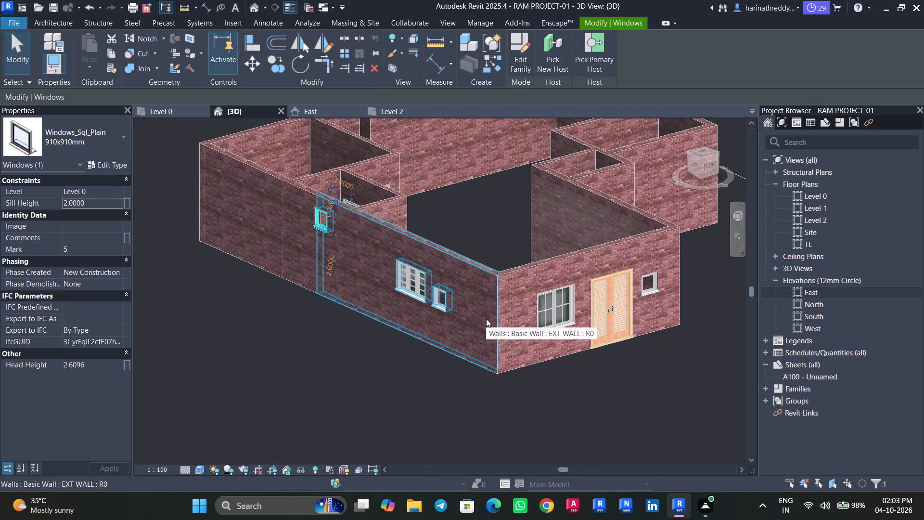
In the Level 0 plan, place a Doors_IntSgl 810x2110mm door in the north exterior wall, about 0.2 m east of the northwest room's partition.
left_click(177, 116)
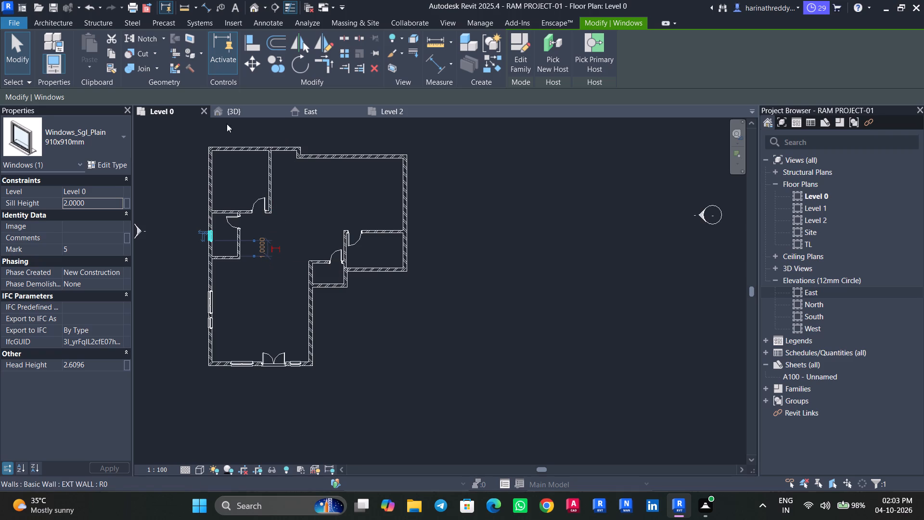
type("DR")
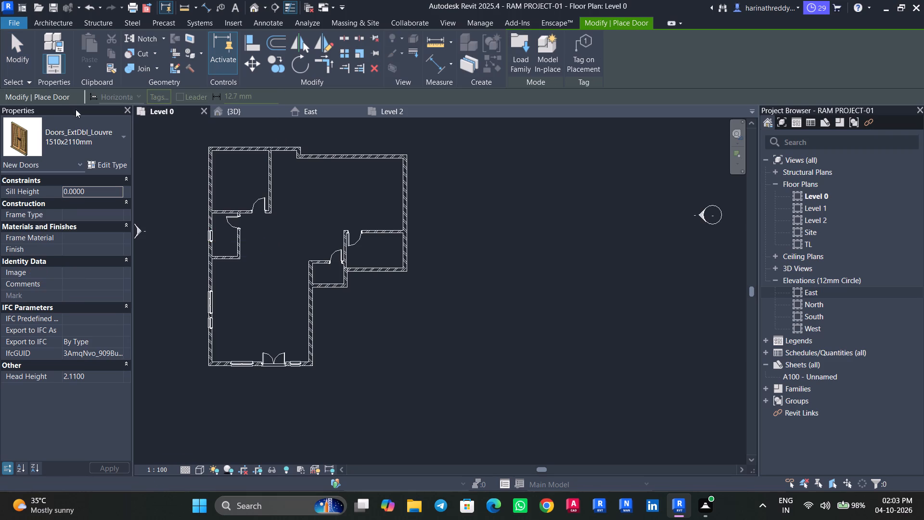
left_click(86, 142)
left_click(49, 294)
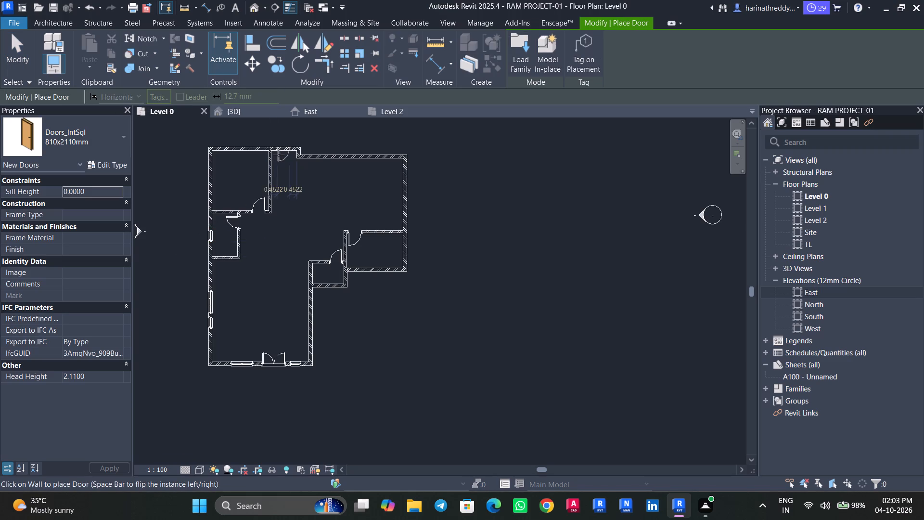
scroll(278, 156, "up", 10)
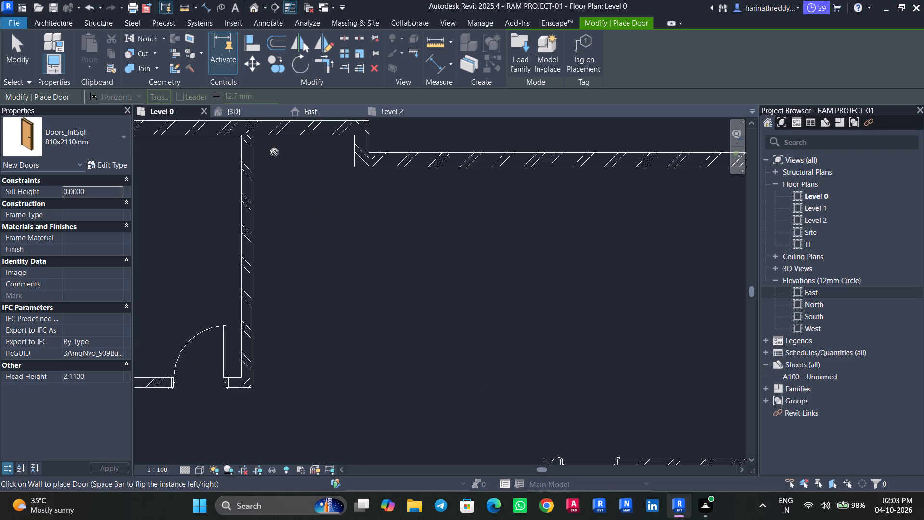
middle_click_drag(280, 138, 281, 142)
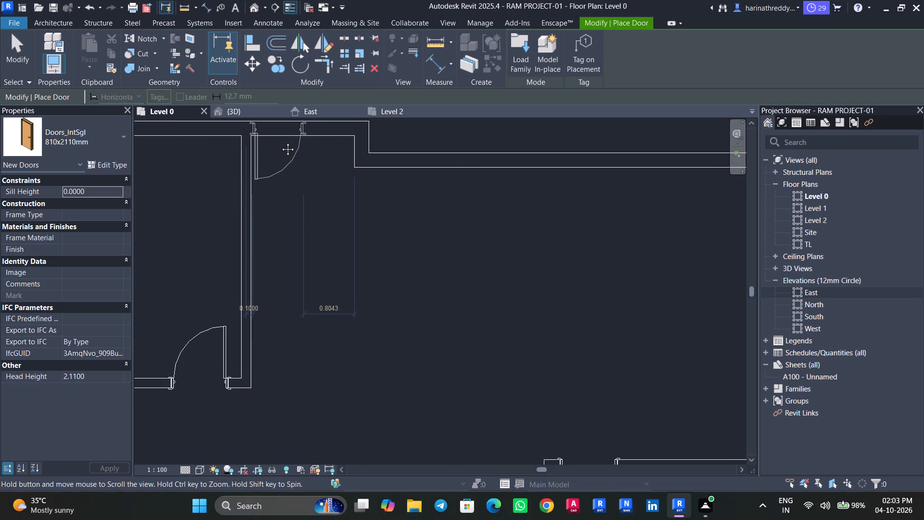
middle_click_drag(281, 142, 284, 165)
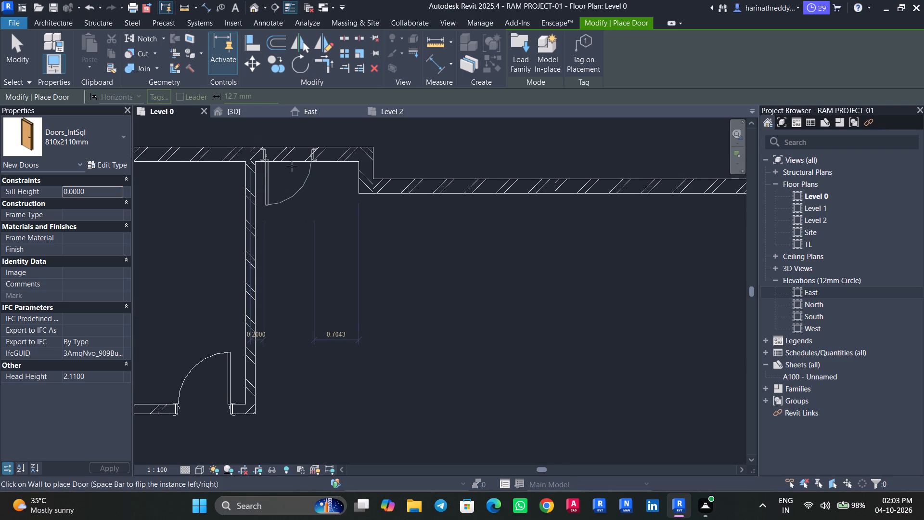
left_click(292, 166)
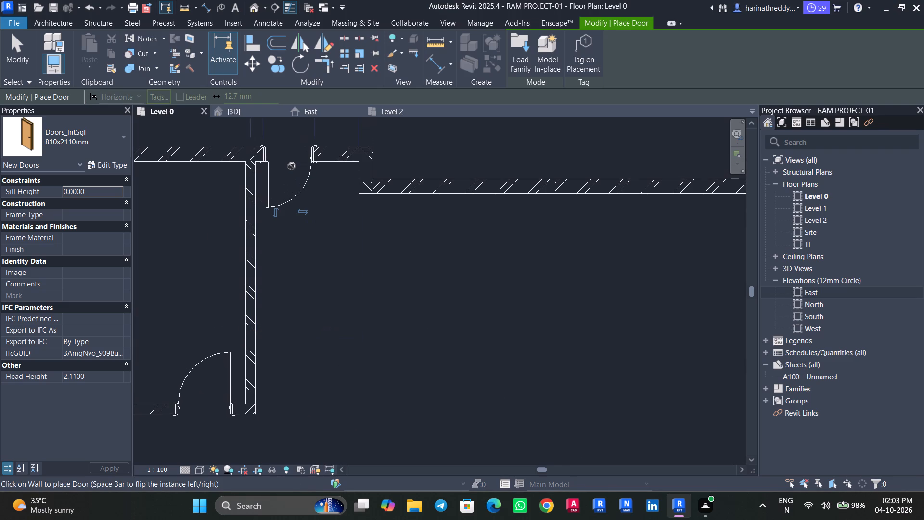
key("Escape")
scroll(324, 224, "down", 5)
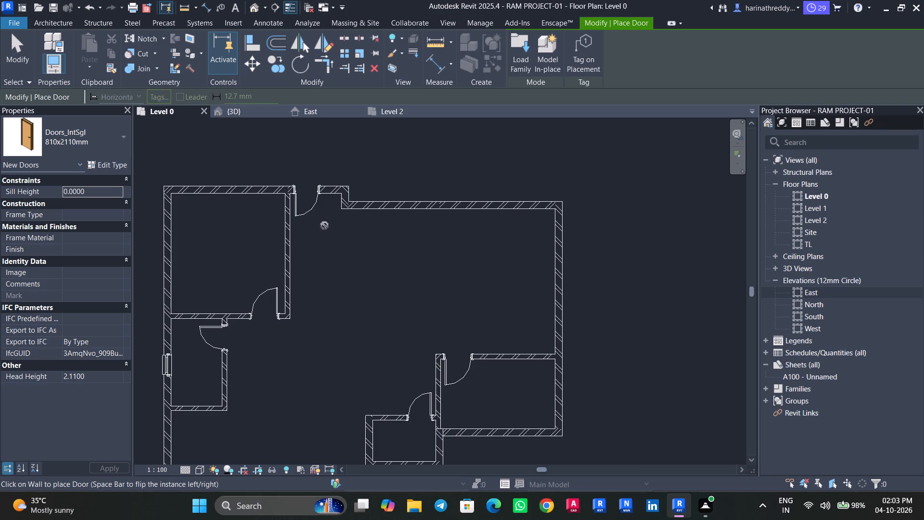
scroll(324, 225, "down", 3)
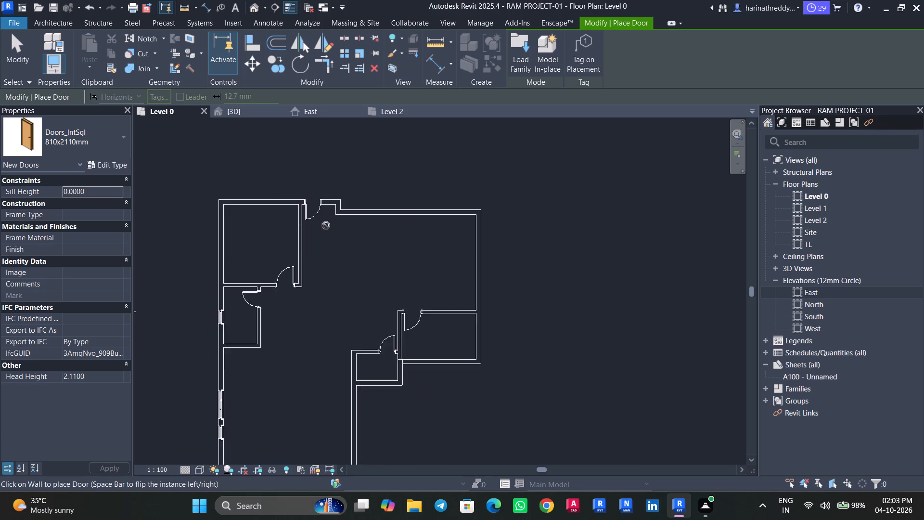
scroll(326, 225, "down", 1)
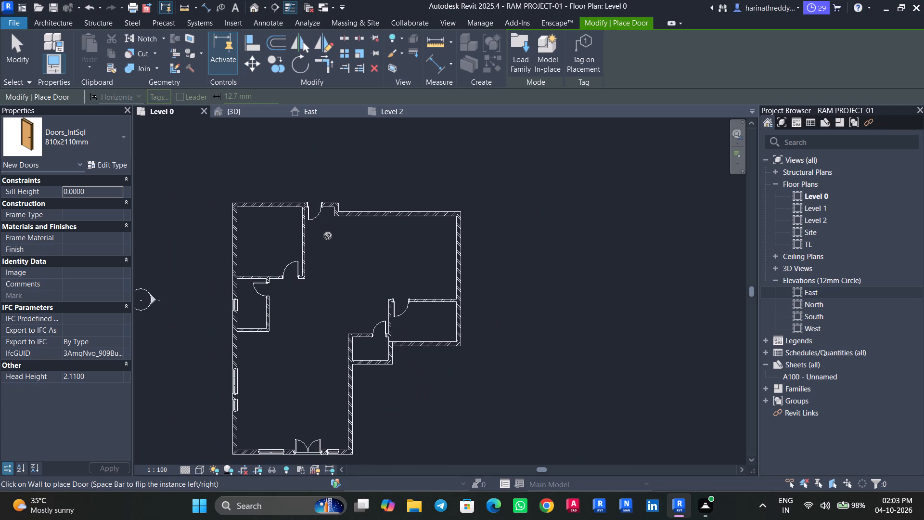
key("Escape")
key("Escape")
key("Escape")
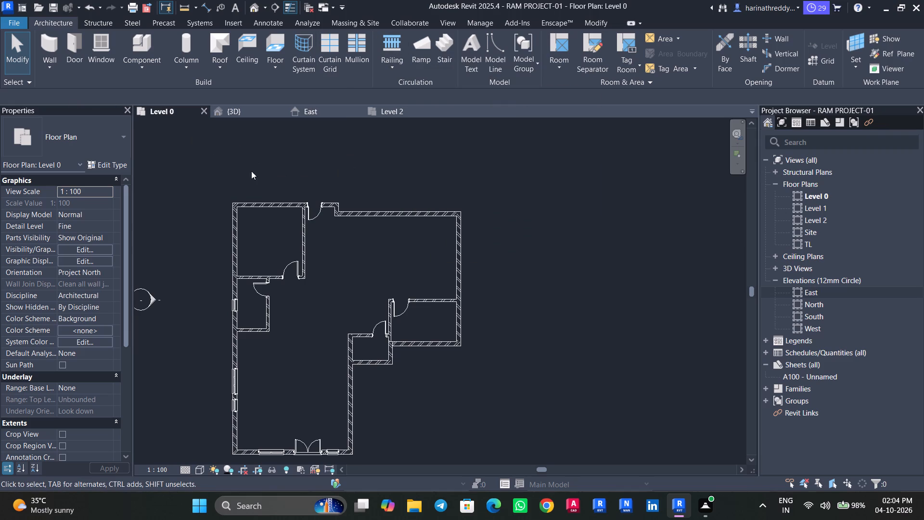
Place two Windows_Tpl_w-Glazing_Bars 1360x910mm windows in the recessed north wall, about 0.76 m and 1.16 m from the ends of their wall bays.
type("WN")
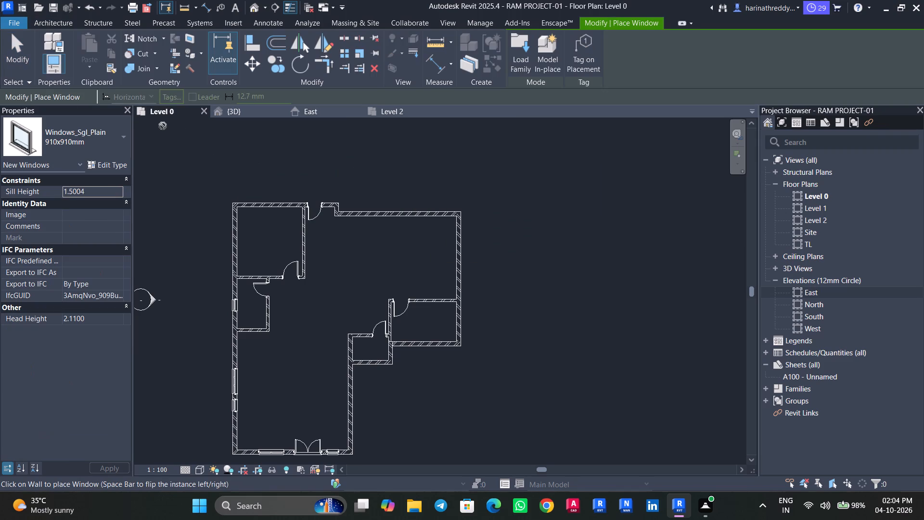
left_click(108, 134)
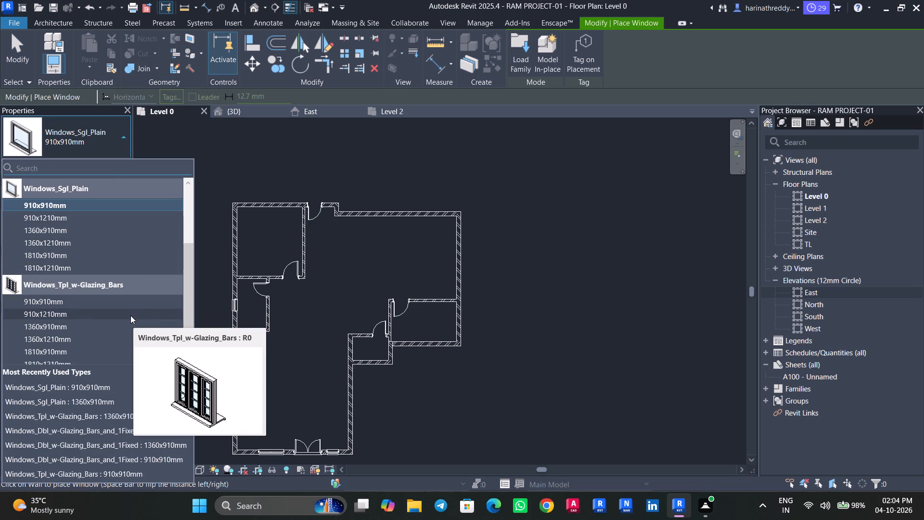
left_click(125, 327)
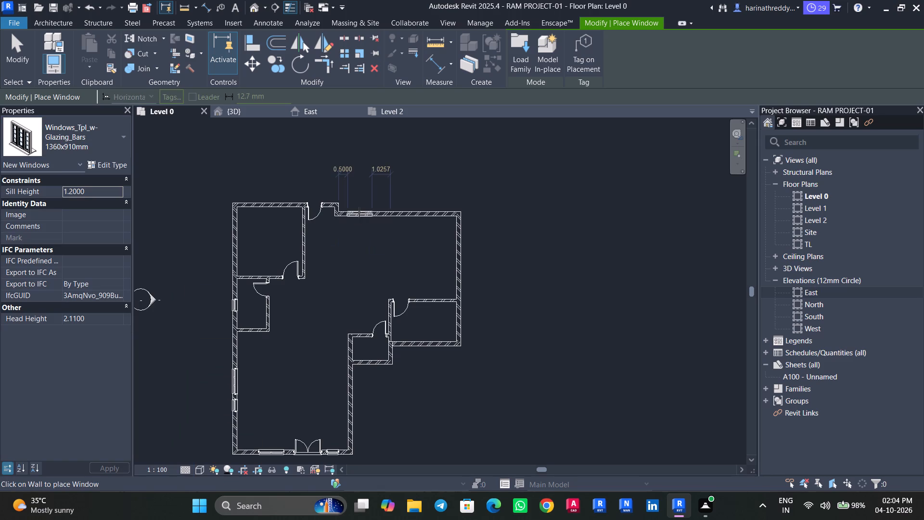
left_click(362, 212)
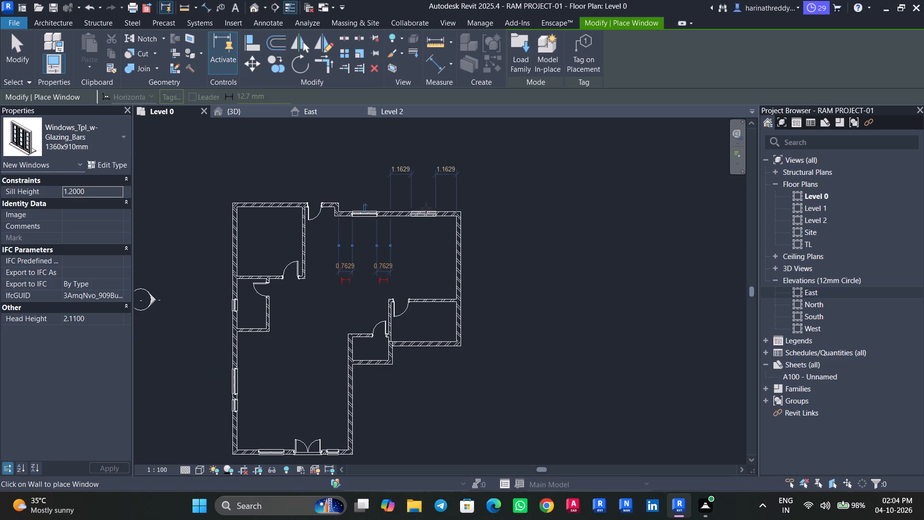
middle_click_drag(426, 208, 408, 211)
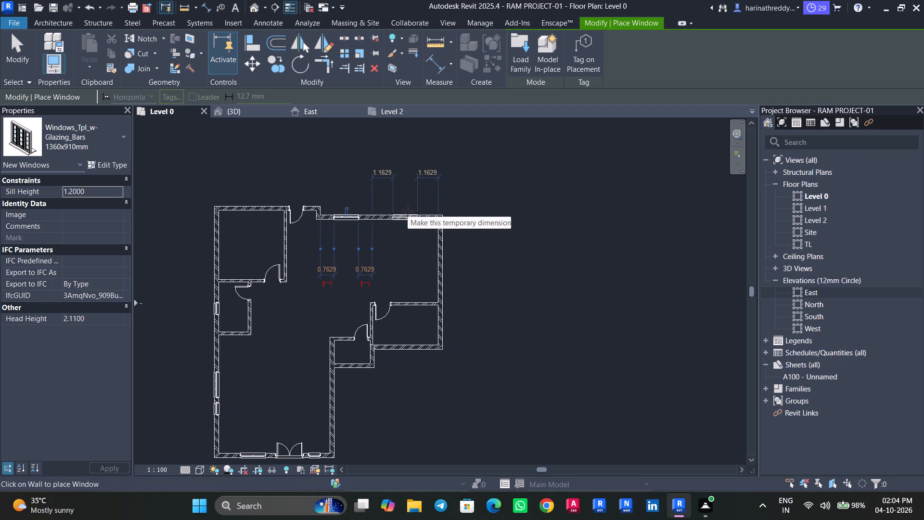
left_click(408, 211)
key("Escape")
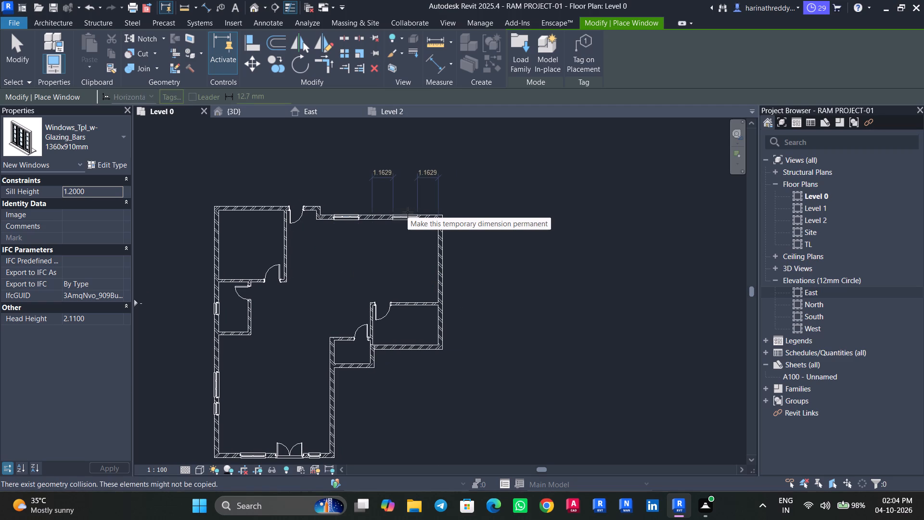
Place another 1360x910mm triple window centred in the northwest room's north wall, about 1.18 m from each side.
left_click(248, 214)
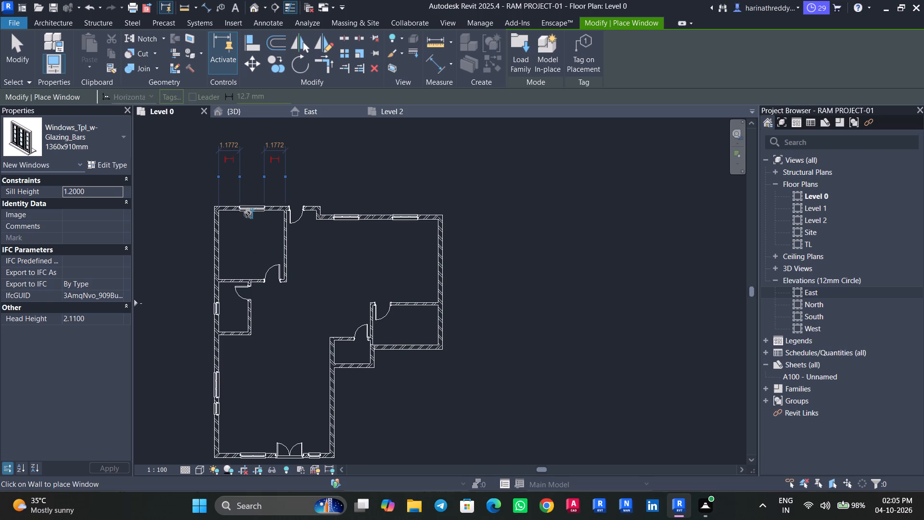
key("Escape")
key("Escape")
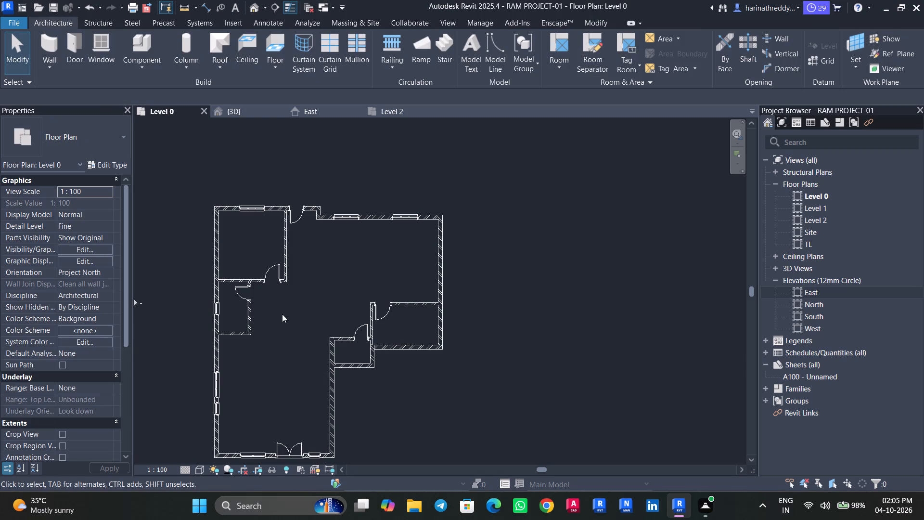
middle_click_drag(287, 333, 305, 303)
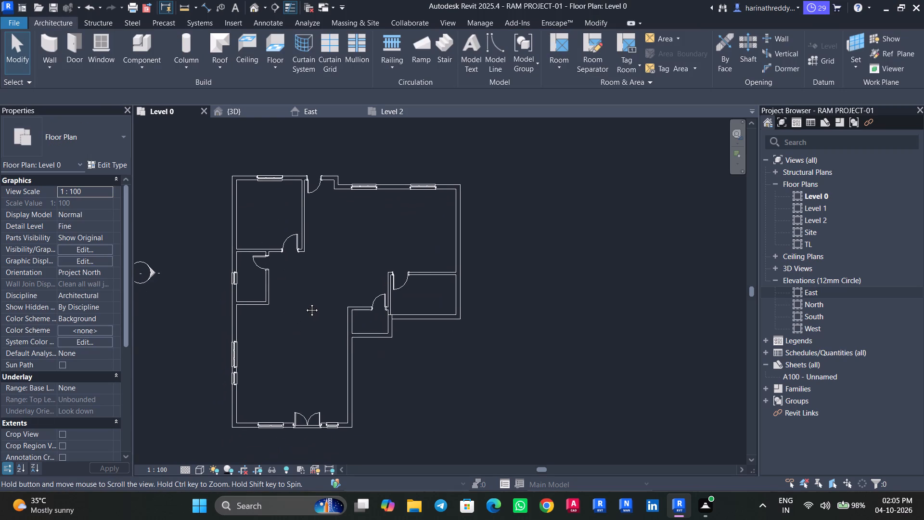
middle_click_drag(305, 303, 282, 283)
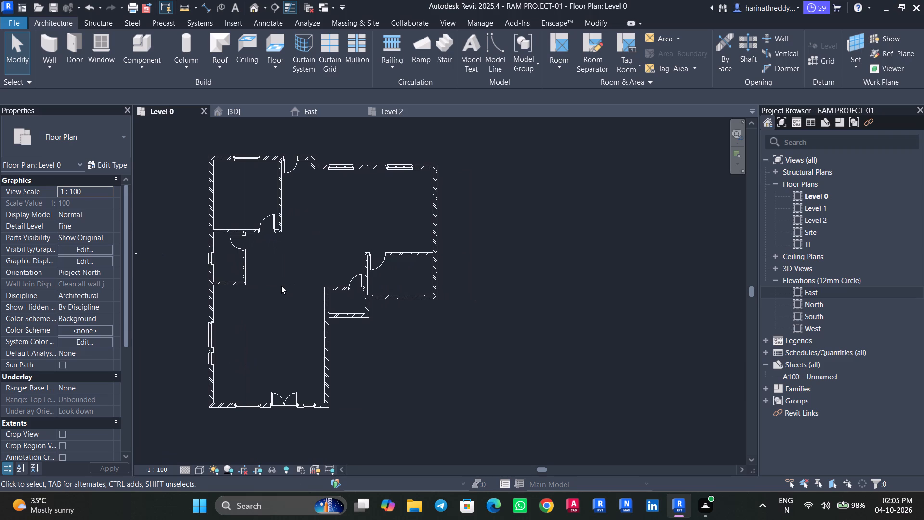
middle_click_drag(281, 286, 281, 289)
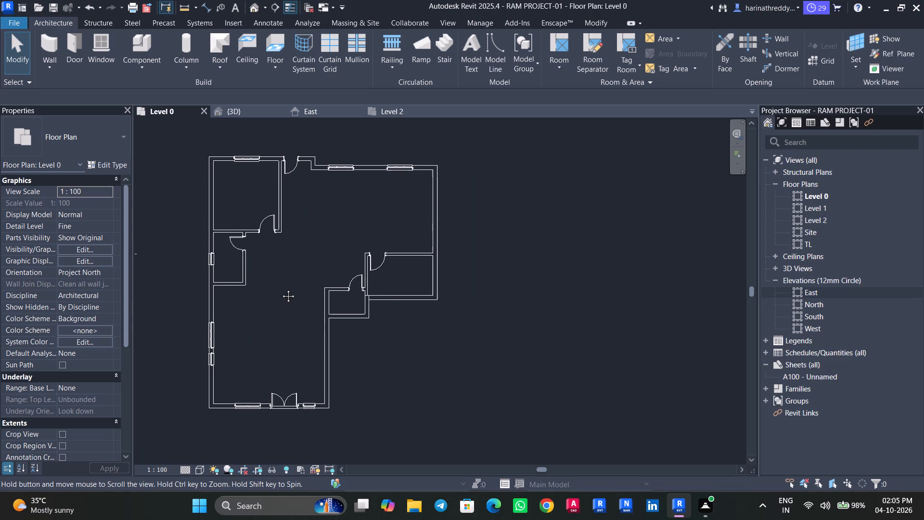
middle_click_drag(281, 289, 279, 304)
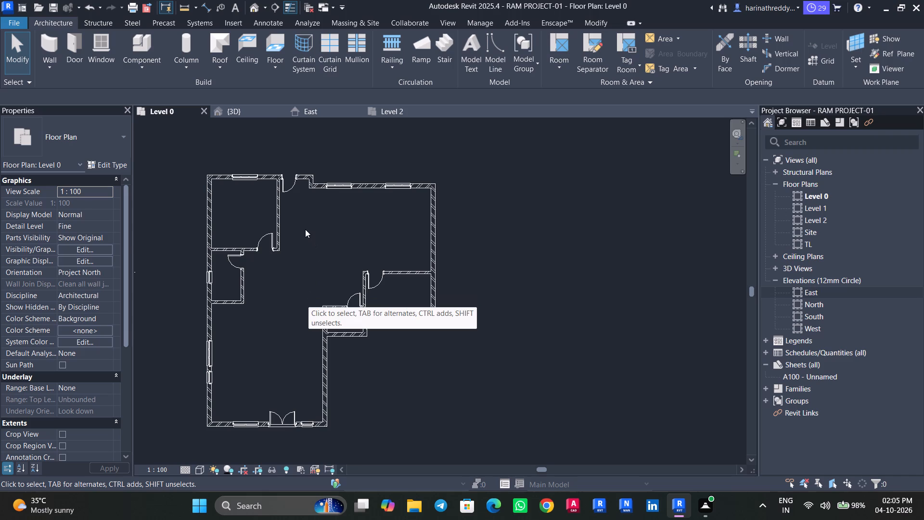
Start an architectural floor on Level 0 and duplicate the Floor_Timber_22Cbd-225Joist type as LIVING AREA.
left_click(282, 63)
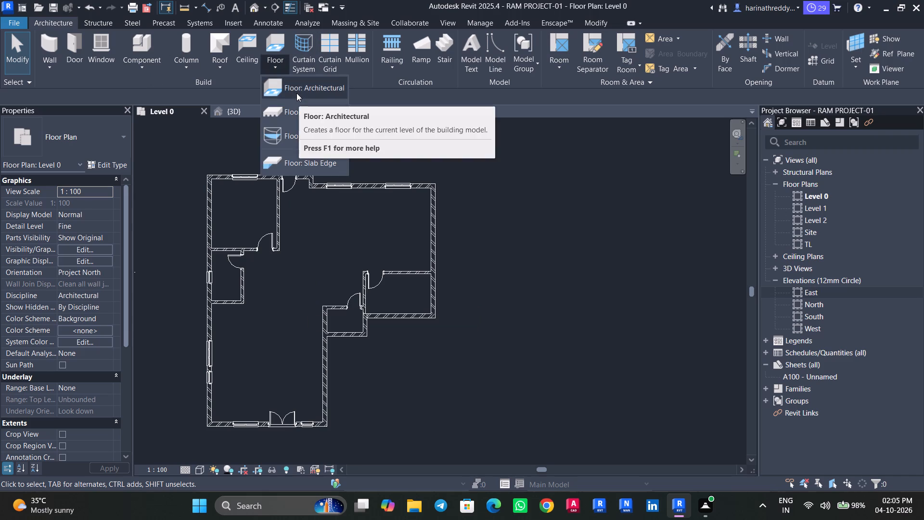
left_click(296, 93)
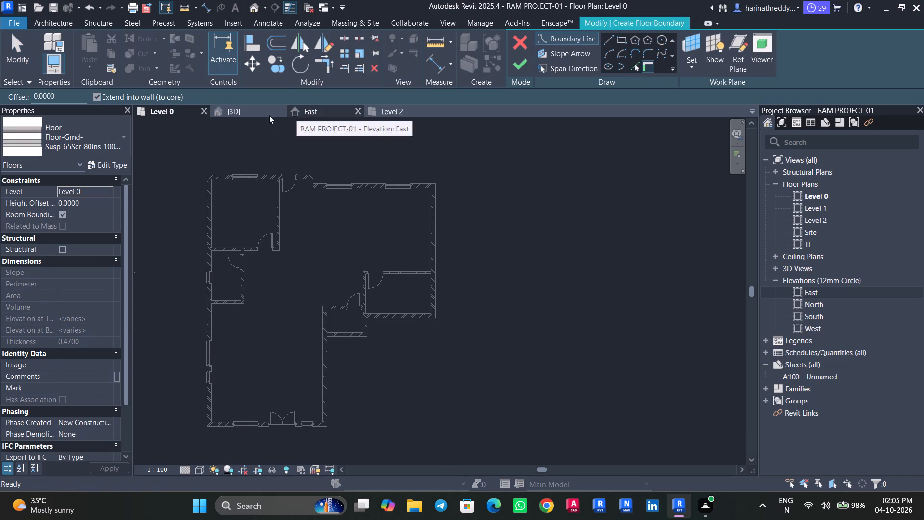
left_click(92, 146)
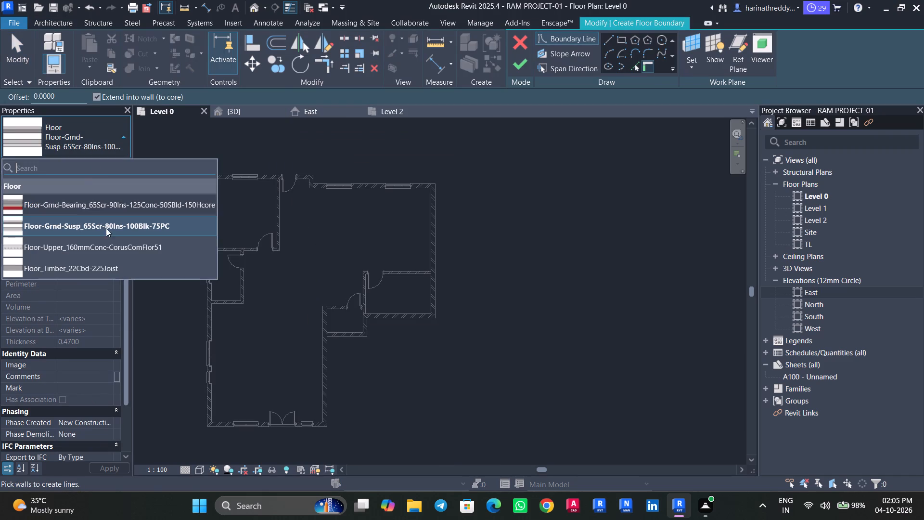
left_click(111, 265)
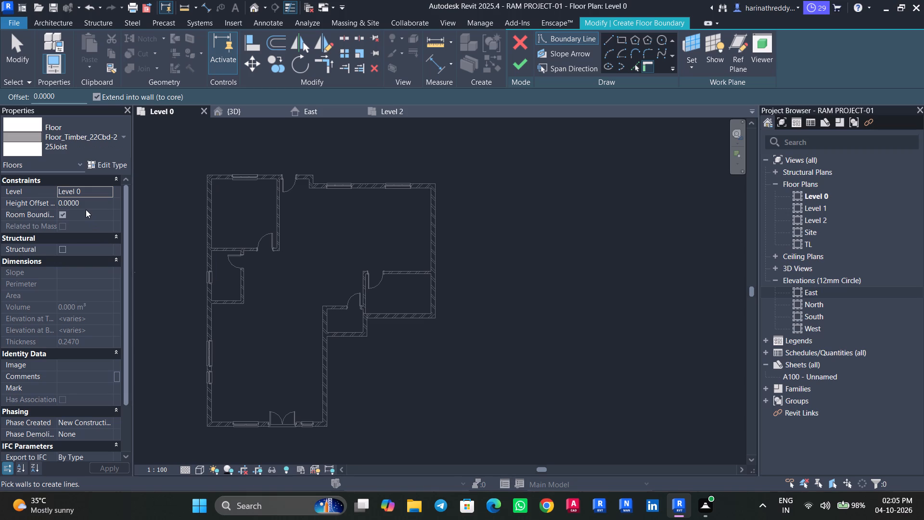
left_click(120, 165)
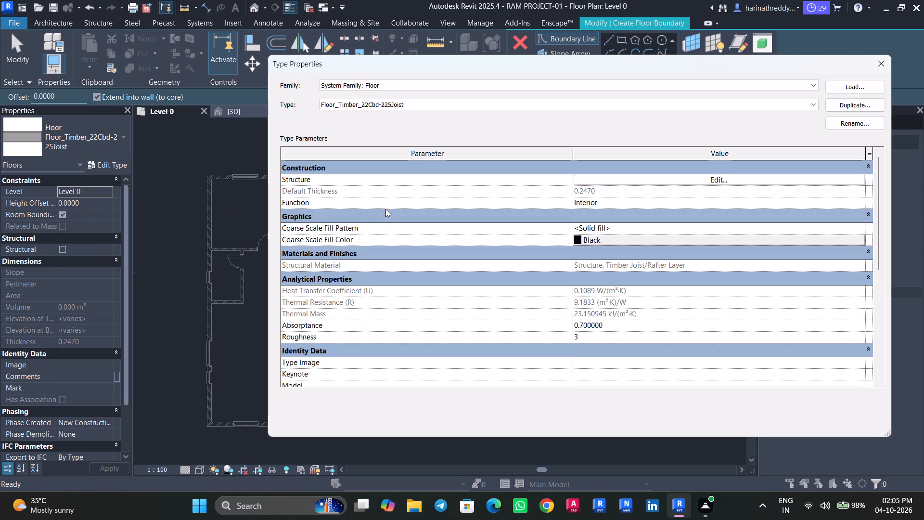
left_click(850, 99)
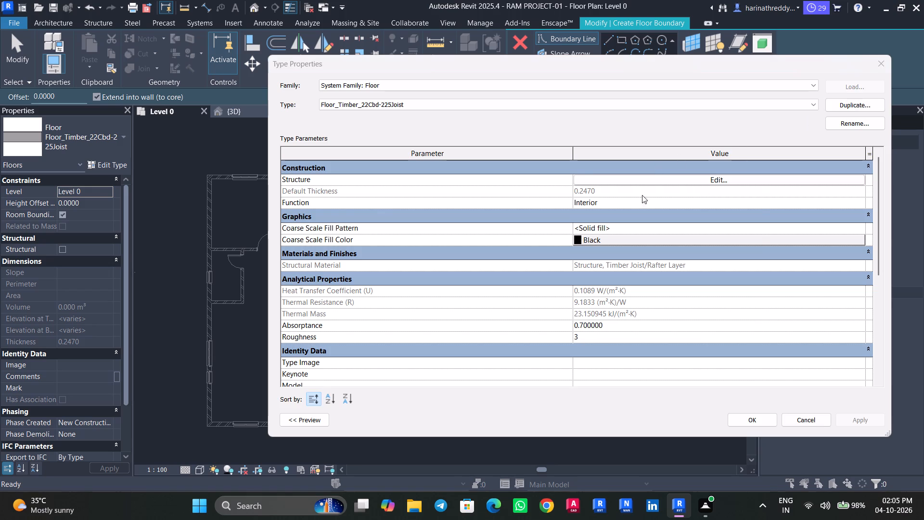
type("LIVING")
key("space")
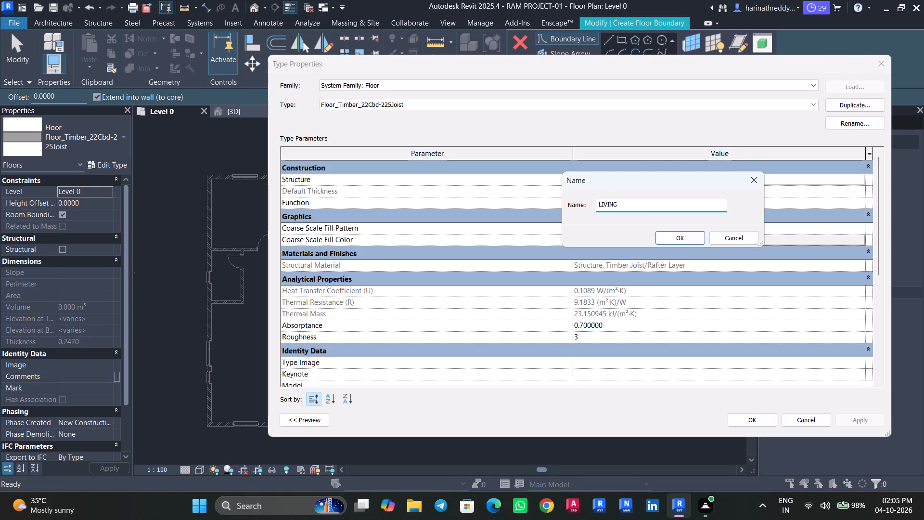
type("AREA")
left_click(696, 247)
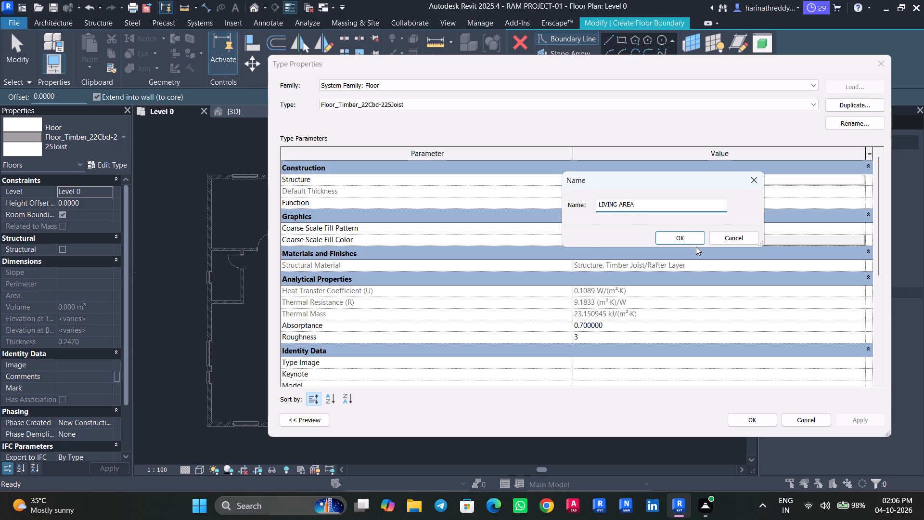
left_click(694, 242)
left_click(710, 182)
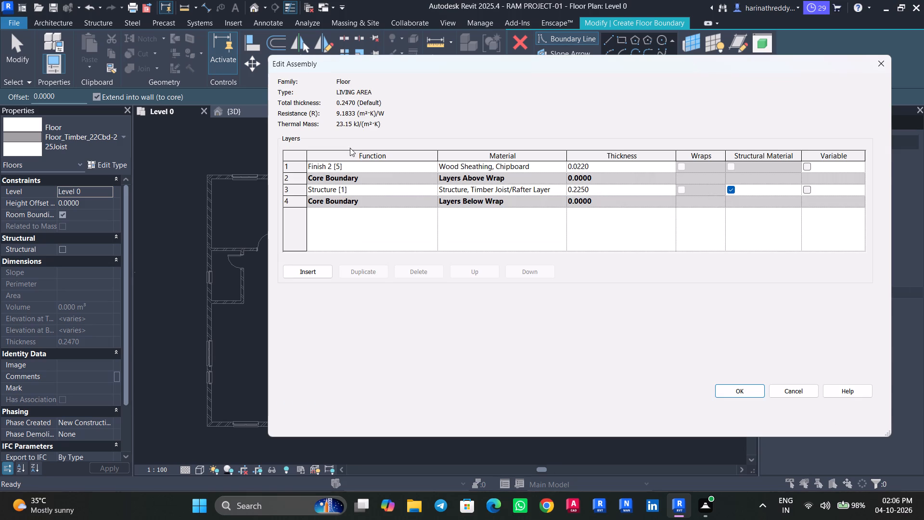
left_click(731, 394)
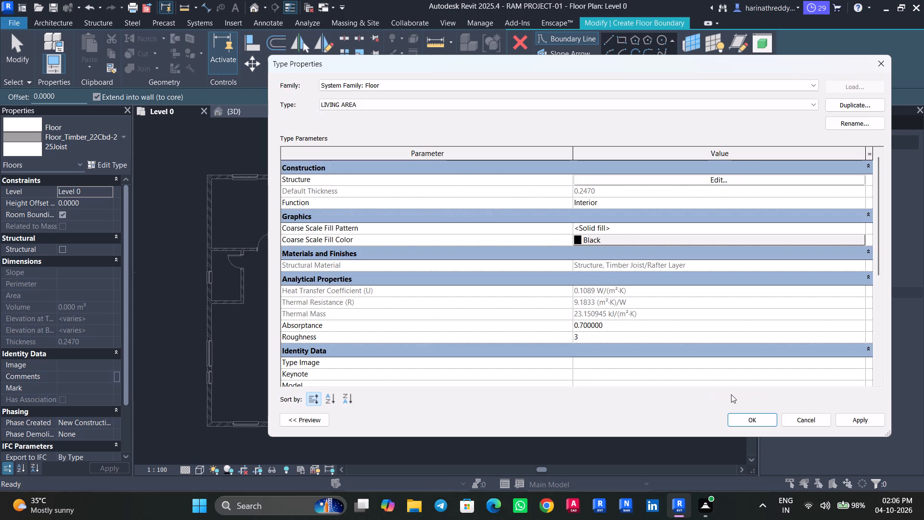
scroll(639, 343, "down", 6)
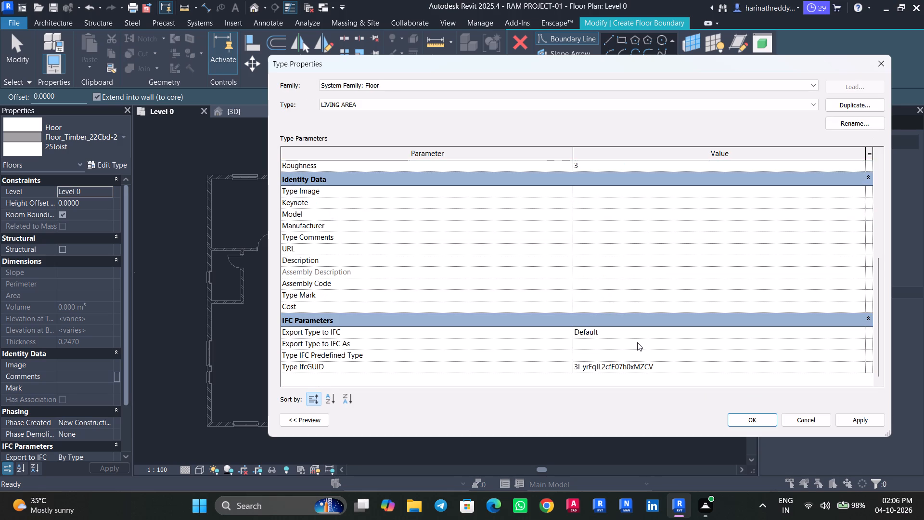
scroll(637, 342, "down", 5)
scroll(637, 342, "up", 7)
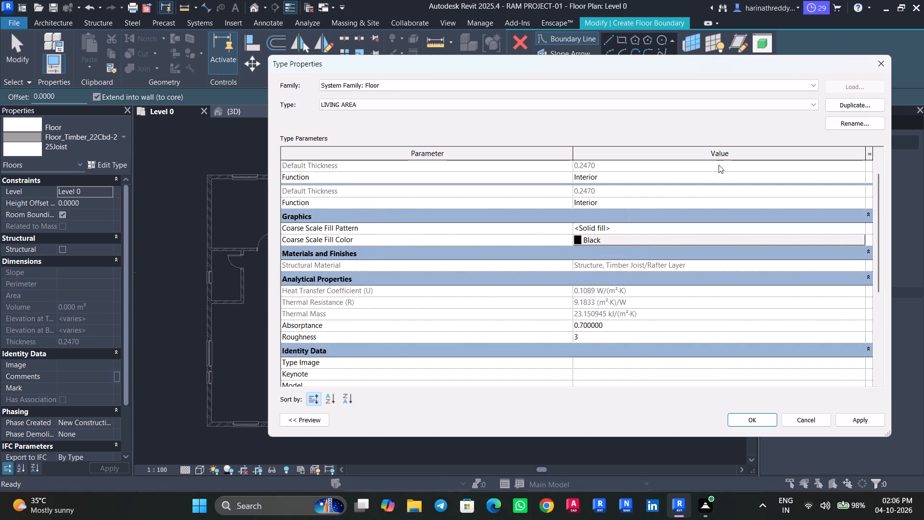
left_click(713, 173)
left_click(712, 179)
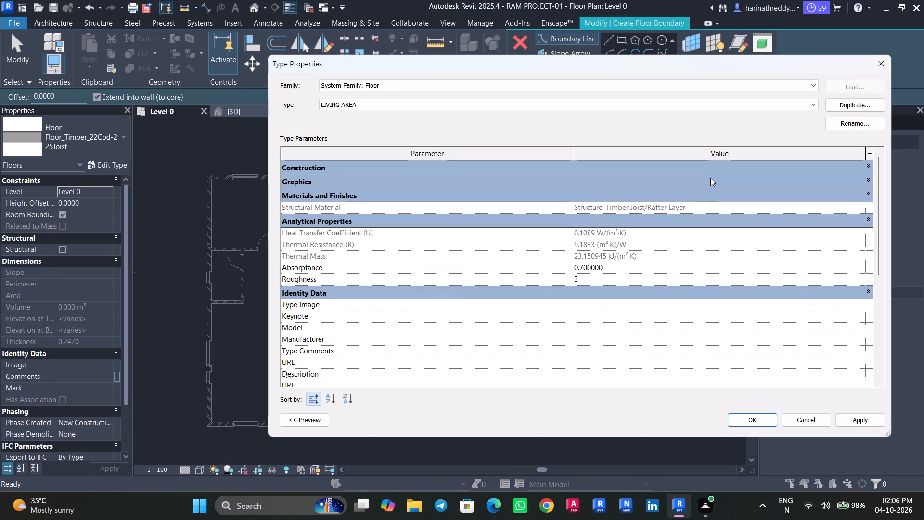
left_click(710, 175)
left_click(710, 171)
In the LIVING AREA floor's assembly, set the timber joist structure layer to 128 mm and the chipboard finish layer to 22 mm thick.
left_click(715, 177)
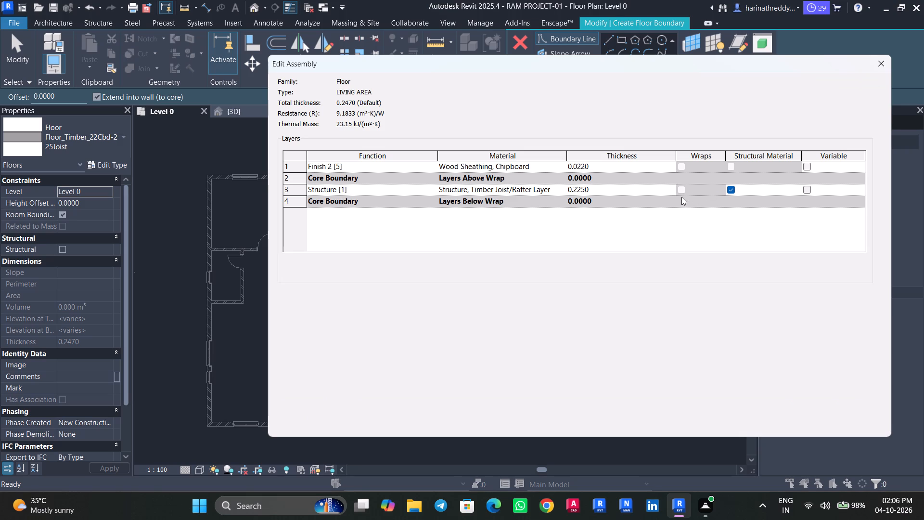
triple_click(595, 186)
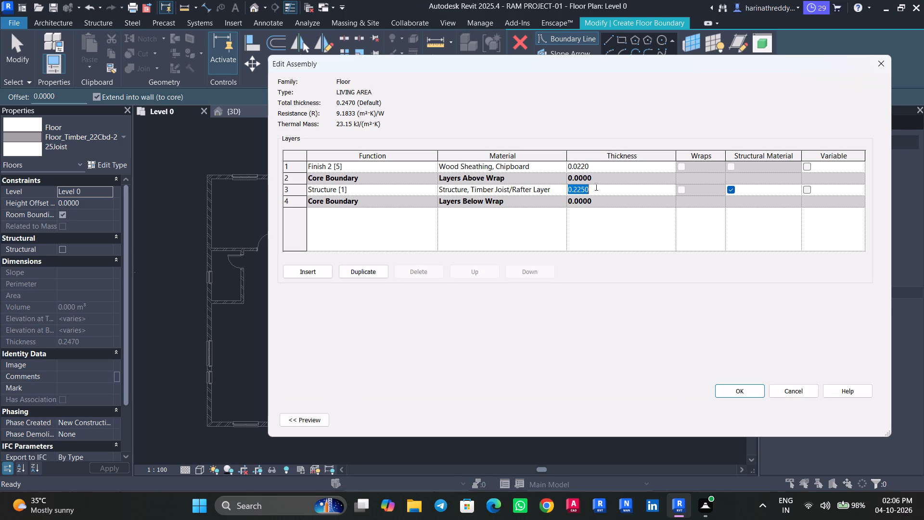
type("128")
type("MM")
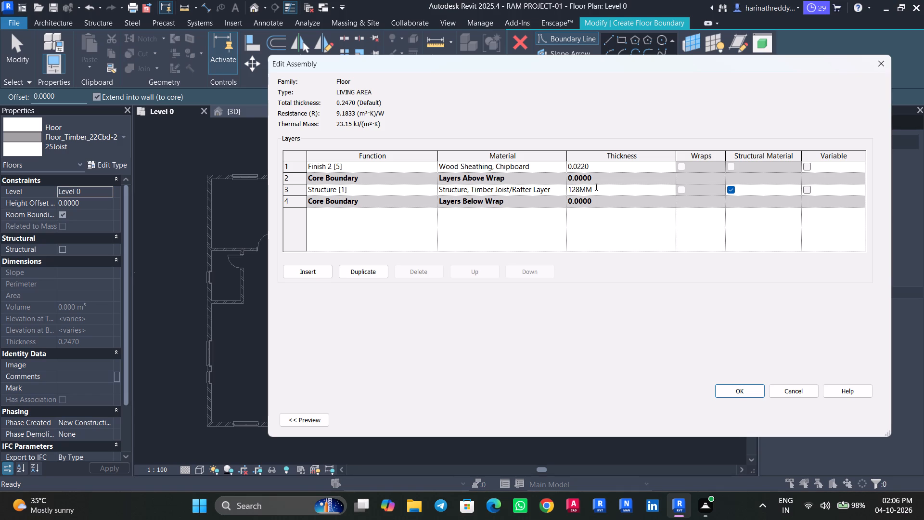
key("Return")
triple_click(593, 164)
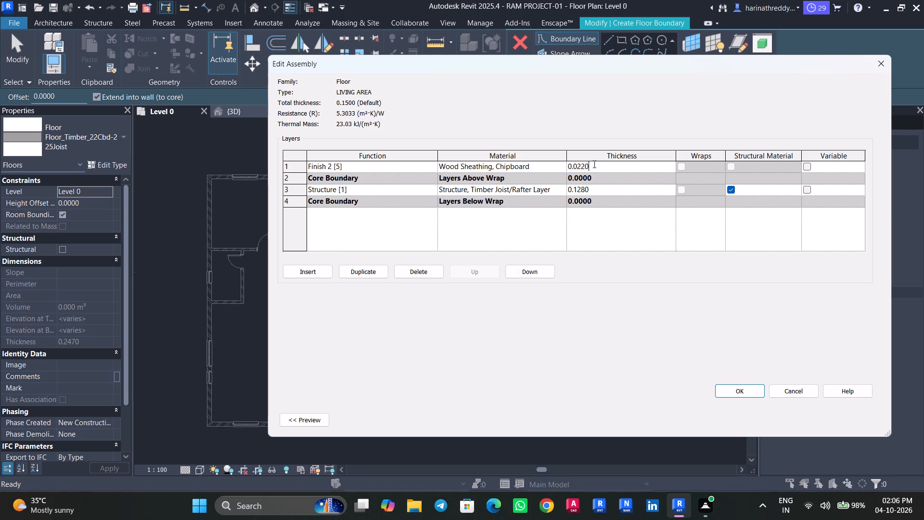
type("22MM")
key("Return")
left_click(742, 387)
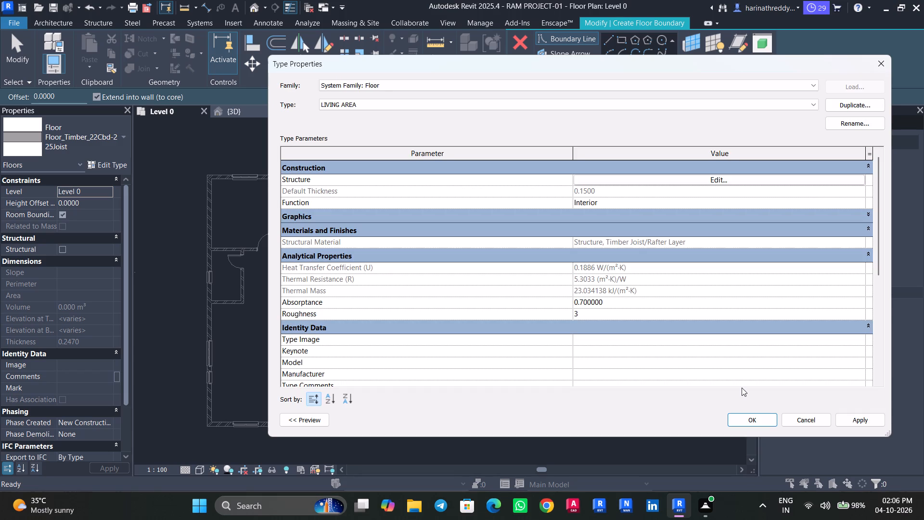
left_click(858, 416)
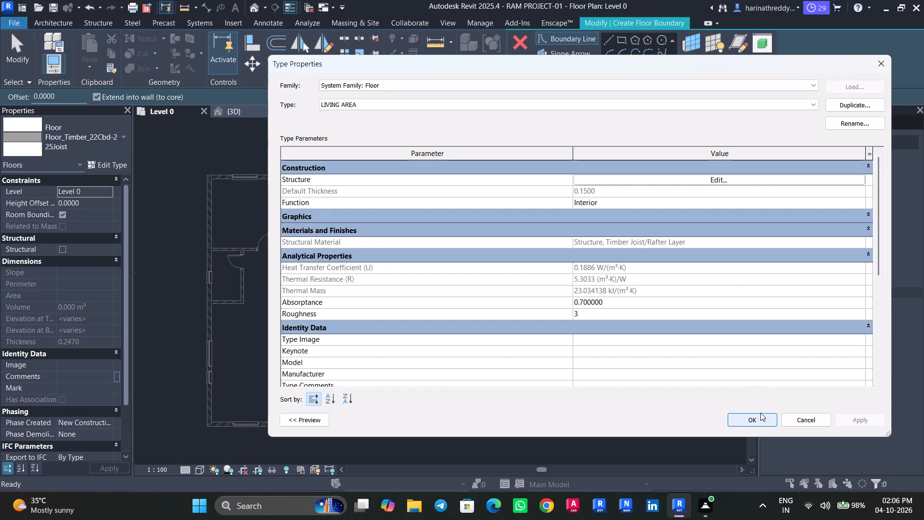
left_click(760, 414)
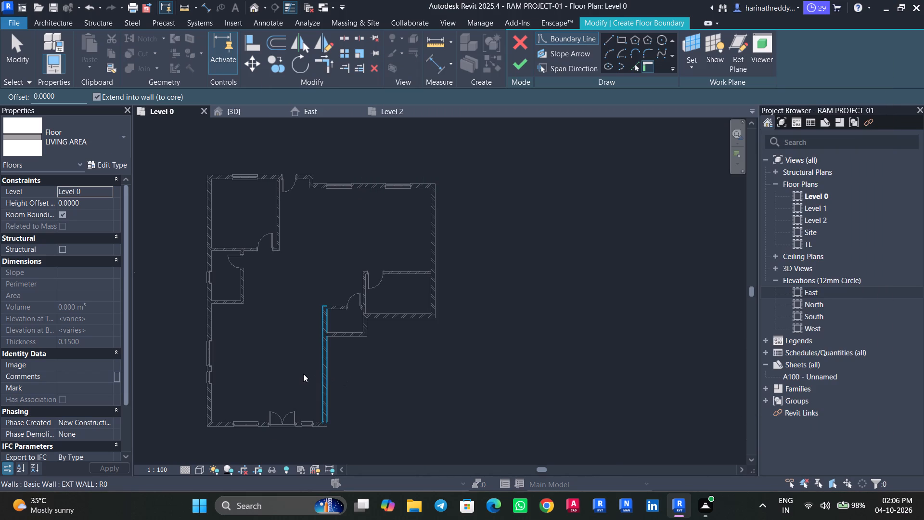
Sketch a rectangular floor boundary about 6.2 by 6.6 m inside the large south room, from the small west room's partition to the inner southeast corner.
middle_click_drag(302, 374, 336, 367)
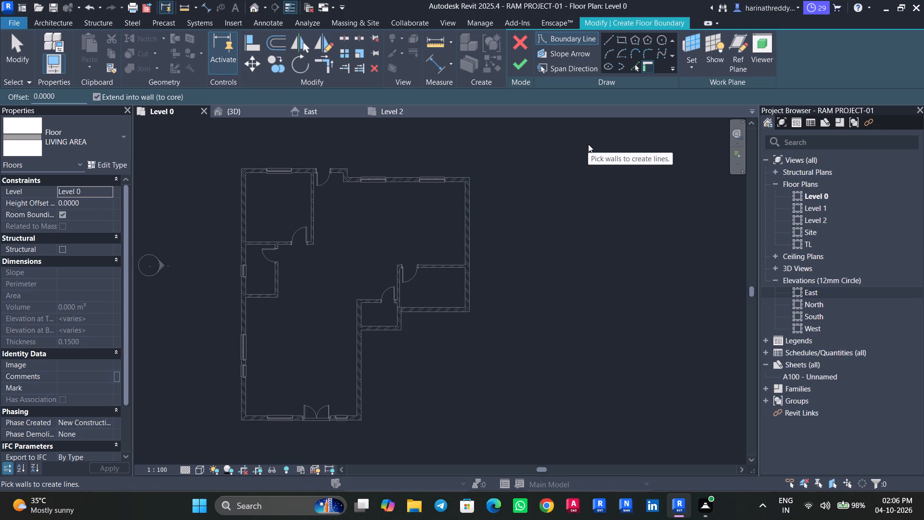
left_click(627, 41)
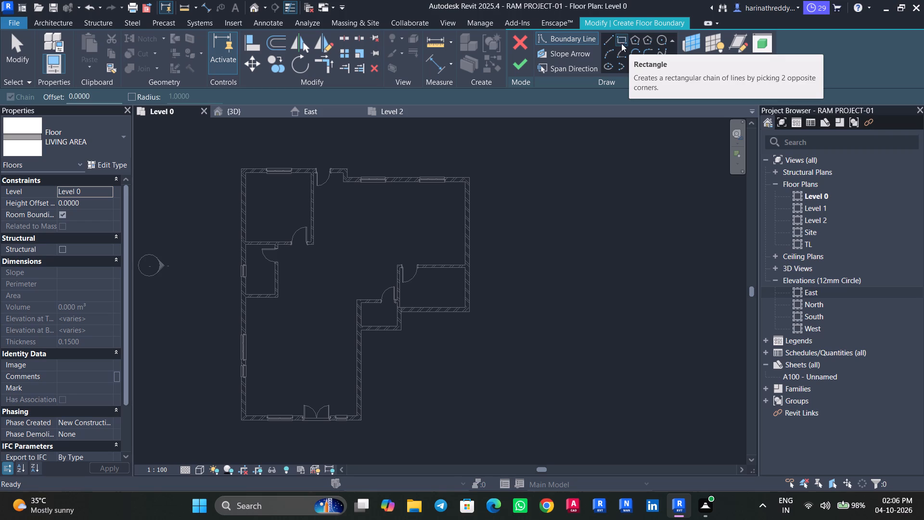
left_click(245, 298)
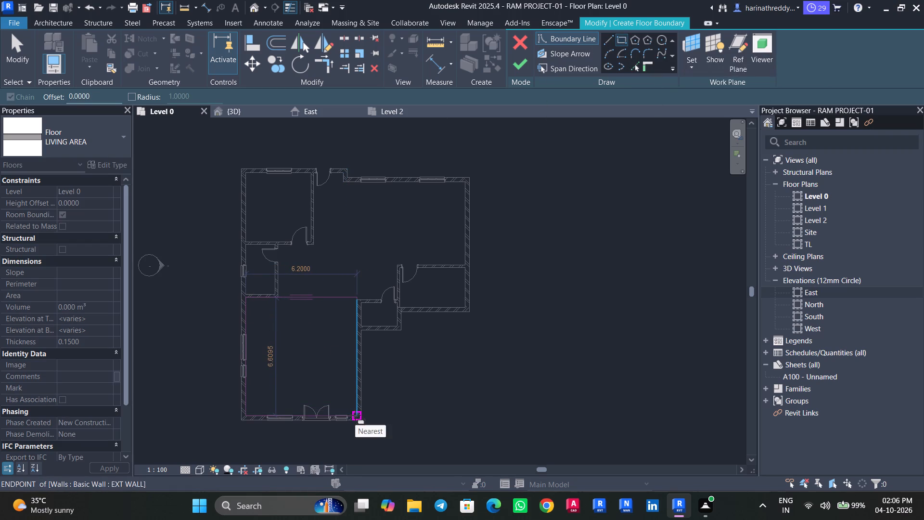
scroll(356, 416, "up", 8)
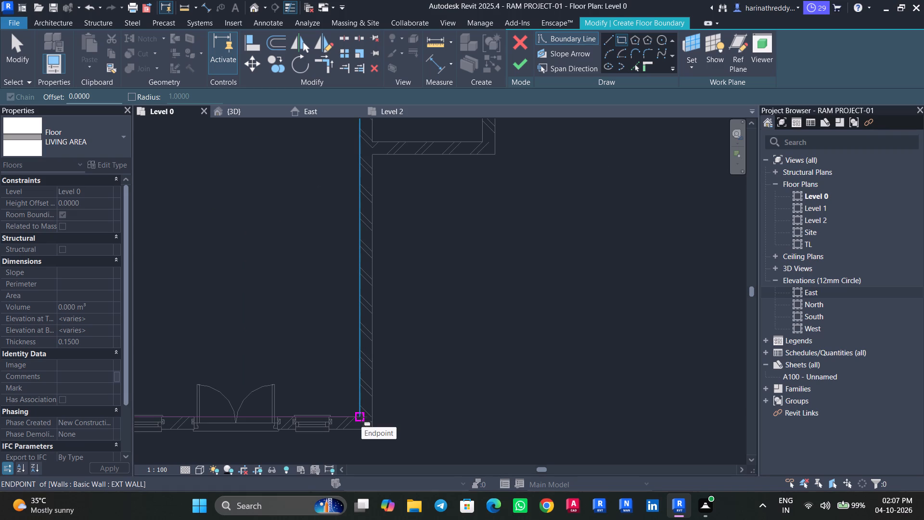
left_click(361, 417)
scroll(342, 374, "down", 3)
scroll(342, 374, "up", 1)
scroll(342, 374, "down", 4)
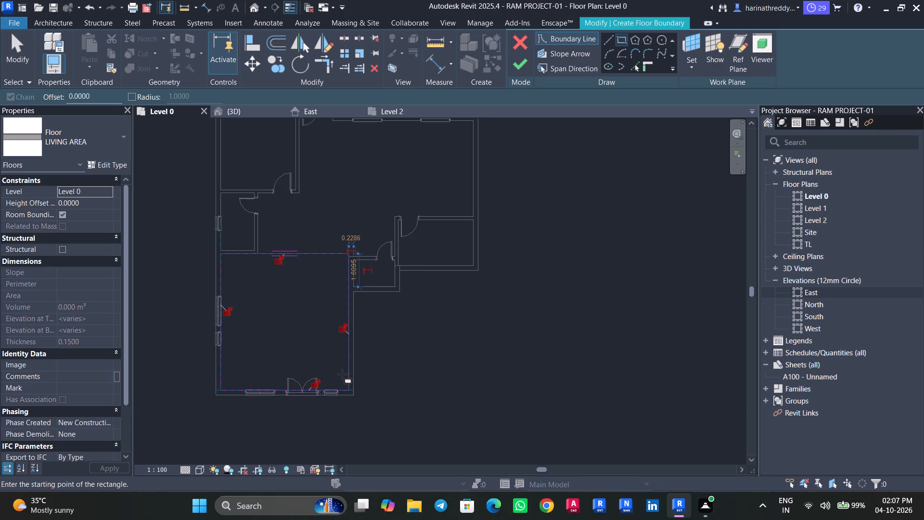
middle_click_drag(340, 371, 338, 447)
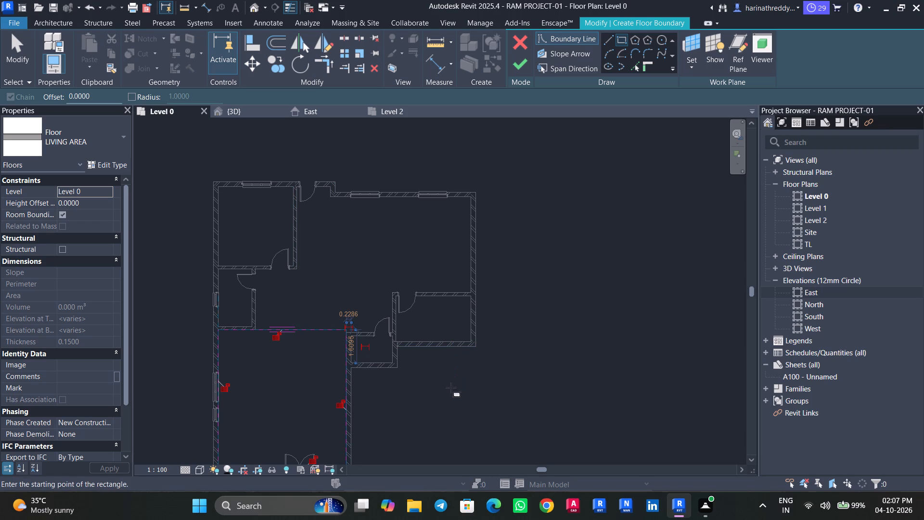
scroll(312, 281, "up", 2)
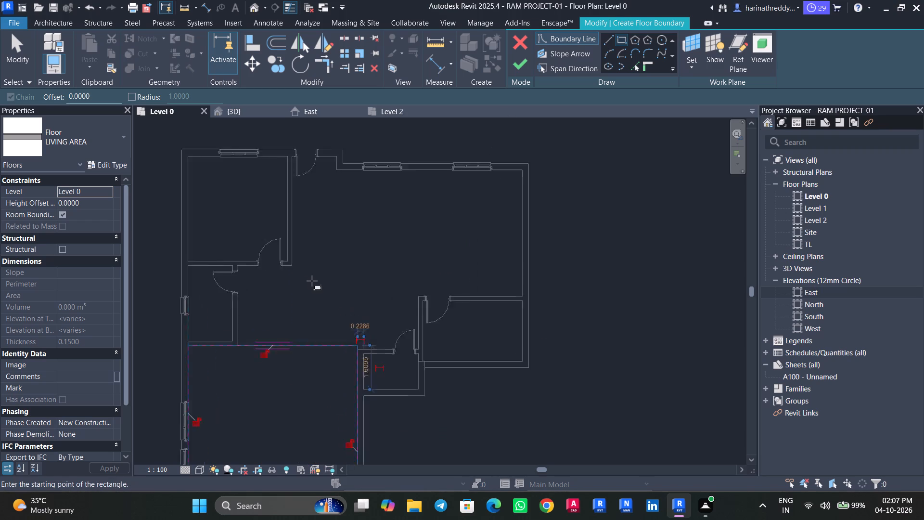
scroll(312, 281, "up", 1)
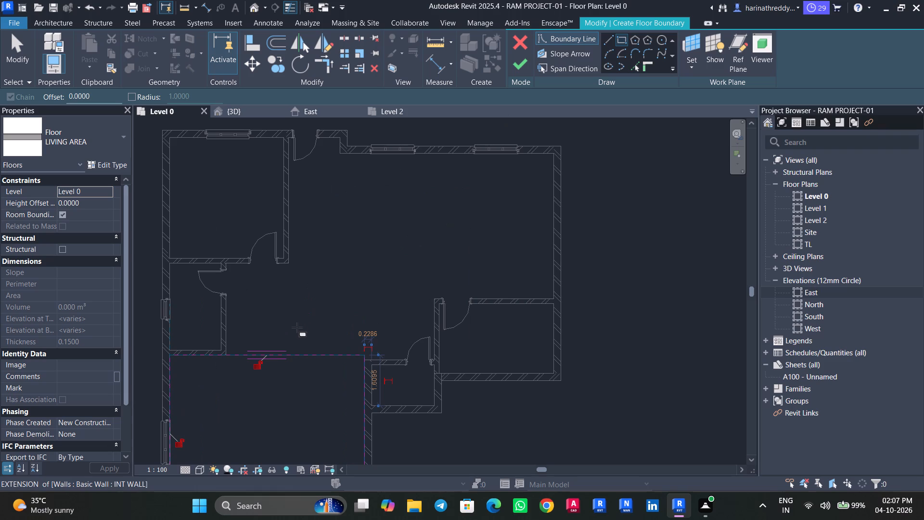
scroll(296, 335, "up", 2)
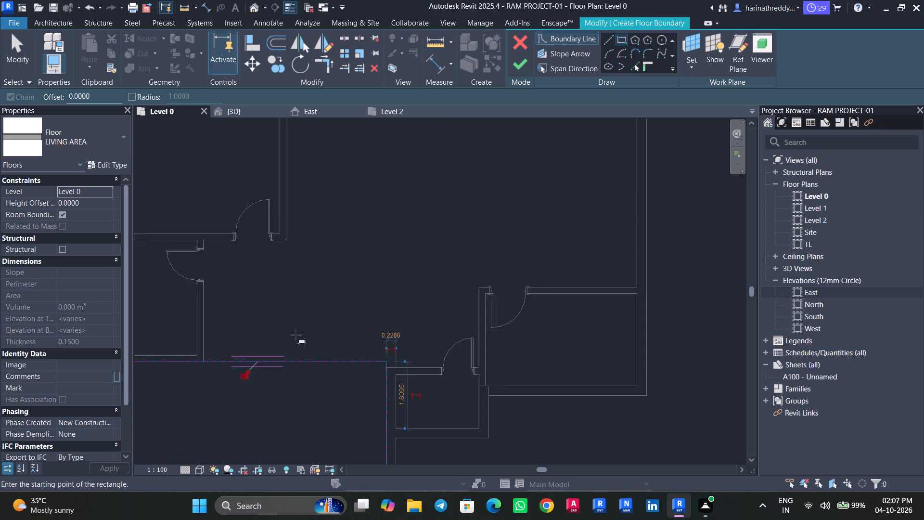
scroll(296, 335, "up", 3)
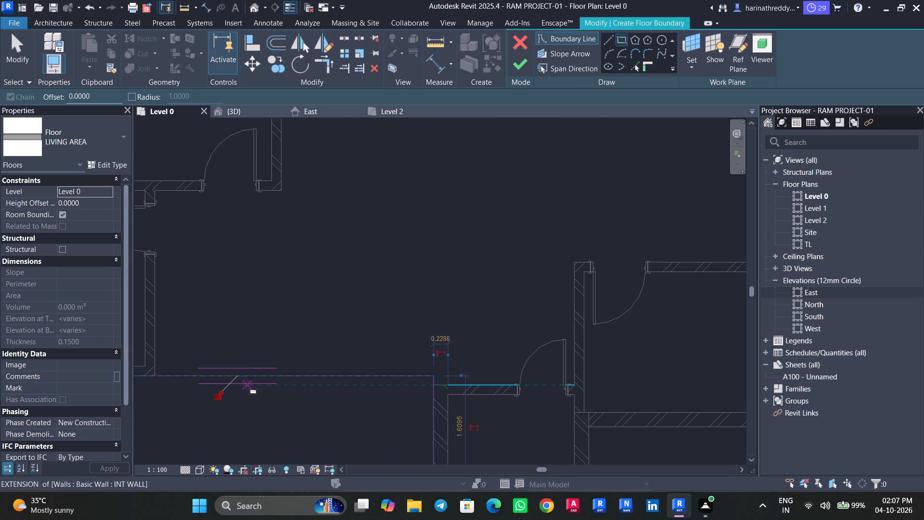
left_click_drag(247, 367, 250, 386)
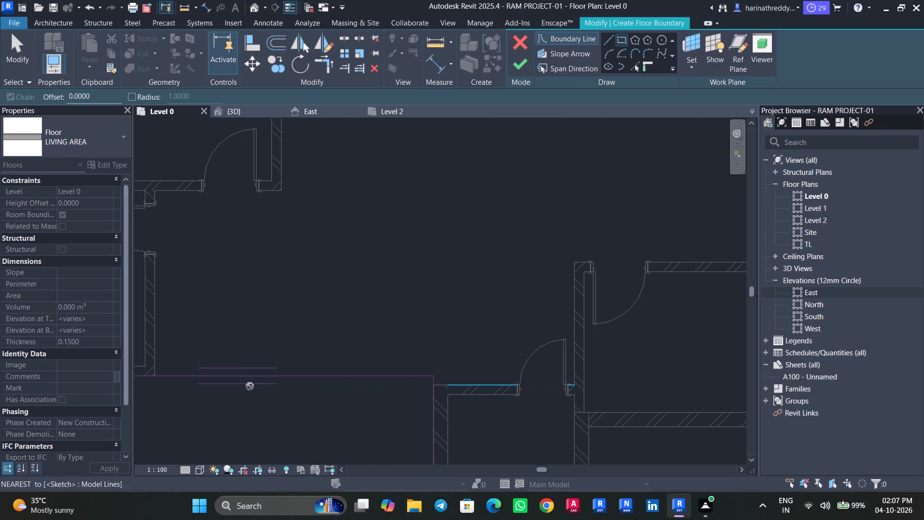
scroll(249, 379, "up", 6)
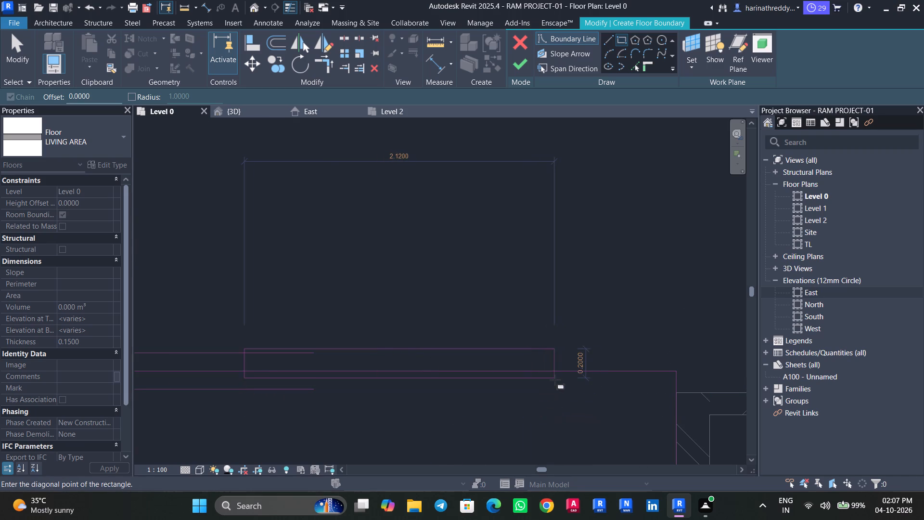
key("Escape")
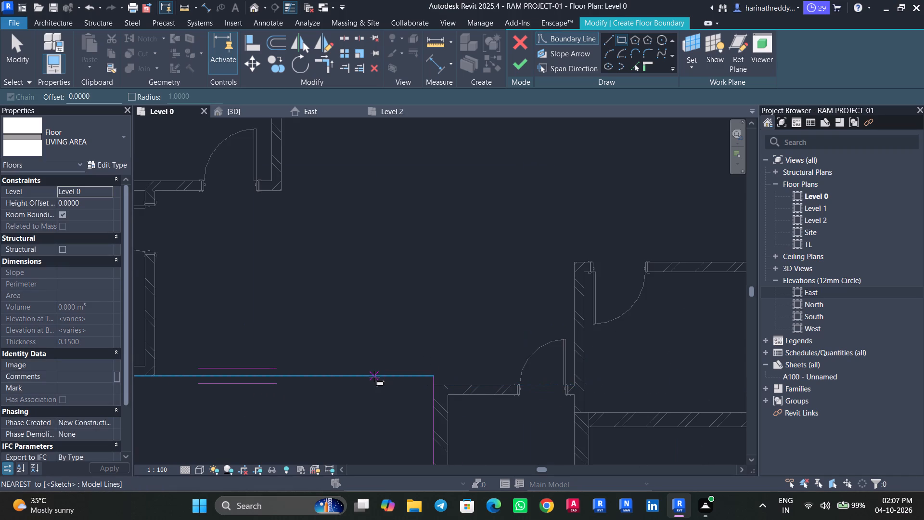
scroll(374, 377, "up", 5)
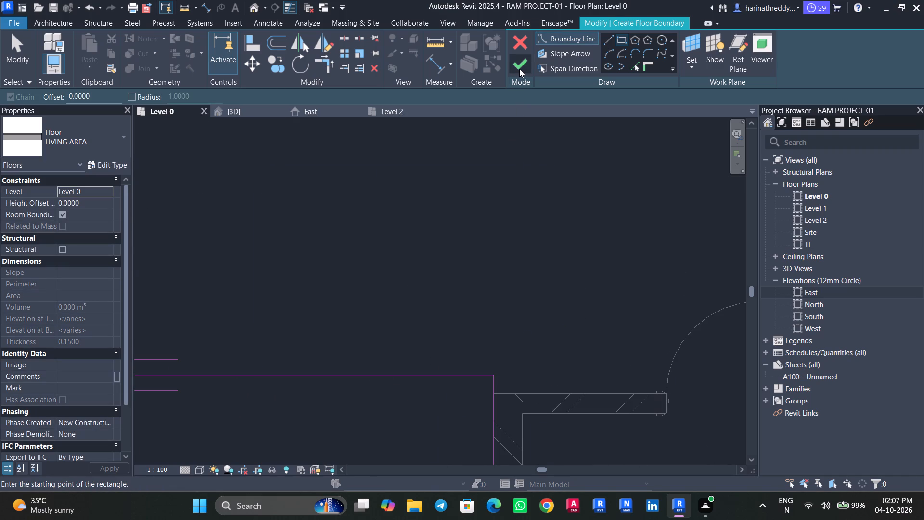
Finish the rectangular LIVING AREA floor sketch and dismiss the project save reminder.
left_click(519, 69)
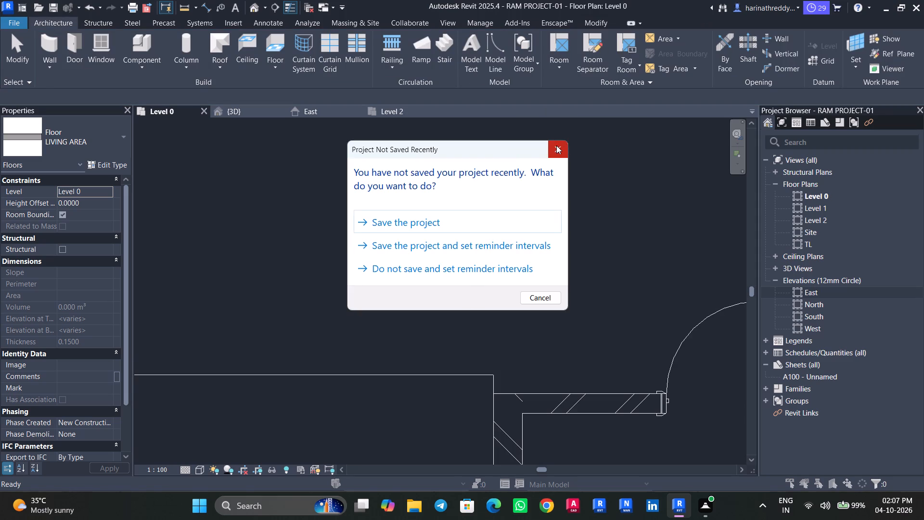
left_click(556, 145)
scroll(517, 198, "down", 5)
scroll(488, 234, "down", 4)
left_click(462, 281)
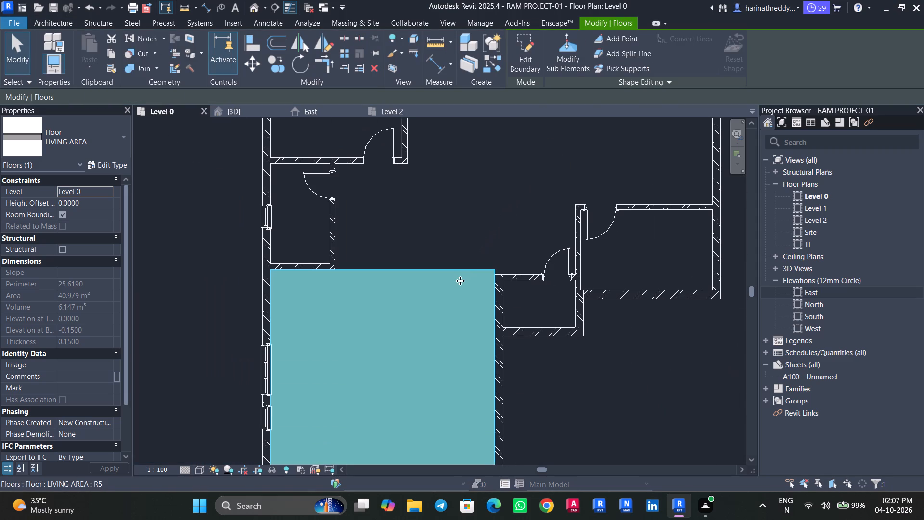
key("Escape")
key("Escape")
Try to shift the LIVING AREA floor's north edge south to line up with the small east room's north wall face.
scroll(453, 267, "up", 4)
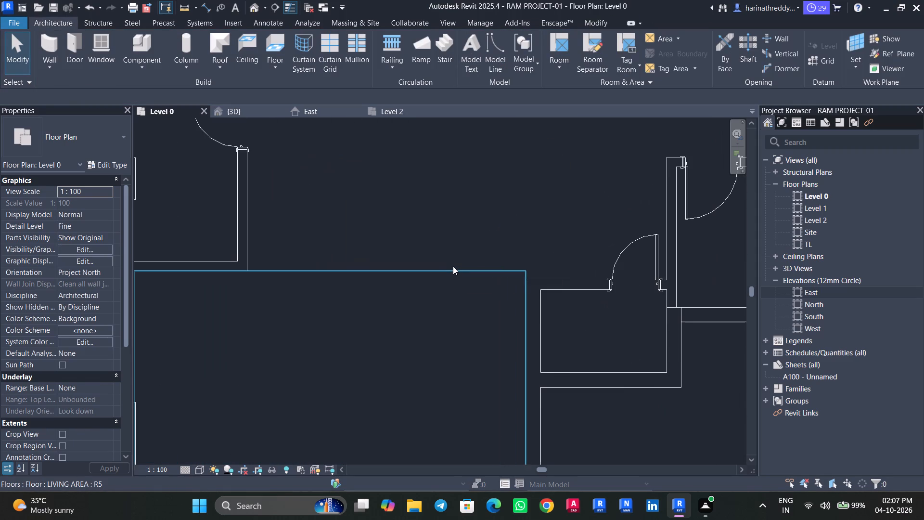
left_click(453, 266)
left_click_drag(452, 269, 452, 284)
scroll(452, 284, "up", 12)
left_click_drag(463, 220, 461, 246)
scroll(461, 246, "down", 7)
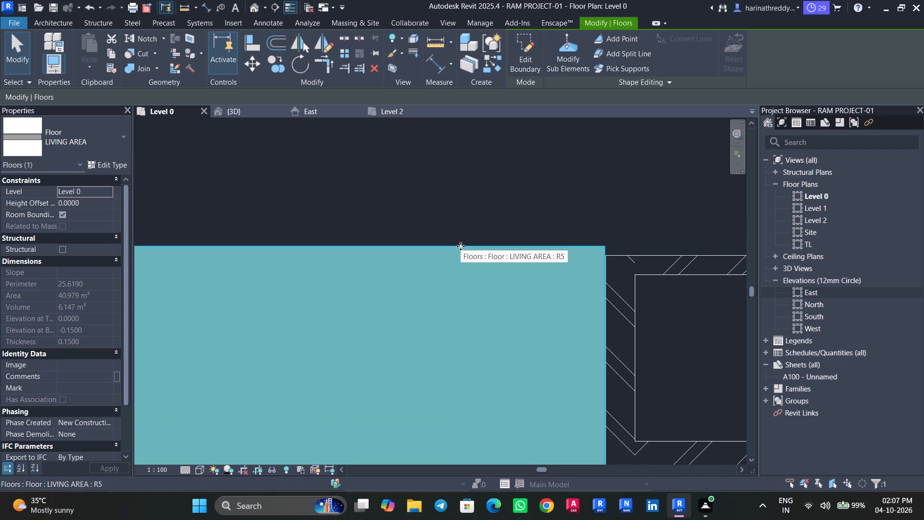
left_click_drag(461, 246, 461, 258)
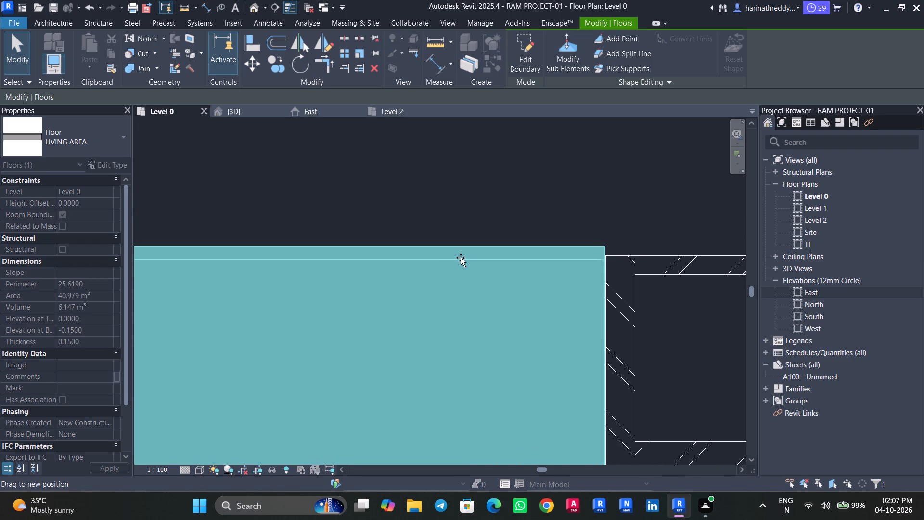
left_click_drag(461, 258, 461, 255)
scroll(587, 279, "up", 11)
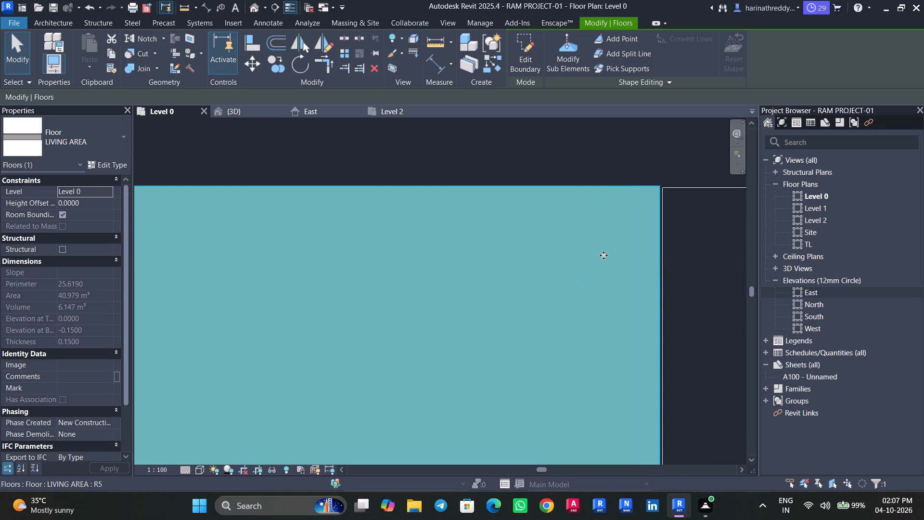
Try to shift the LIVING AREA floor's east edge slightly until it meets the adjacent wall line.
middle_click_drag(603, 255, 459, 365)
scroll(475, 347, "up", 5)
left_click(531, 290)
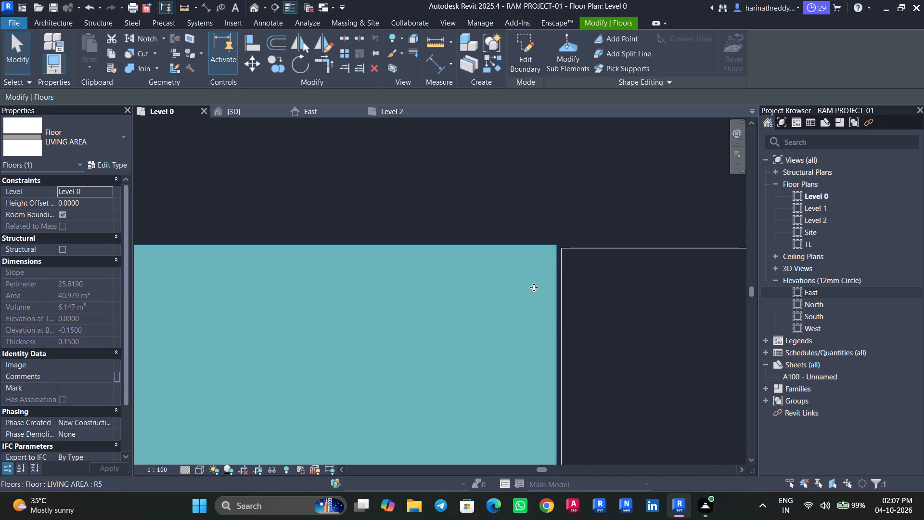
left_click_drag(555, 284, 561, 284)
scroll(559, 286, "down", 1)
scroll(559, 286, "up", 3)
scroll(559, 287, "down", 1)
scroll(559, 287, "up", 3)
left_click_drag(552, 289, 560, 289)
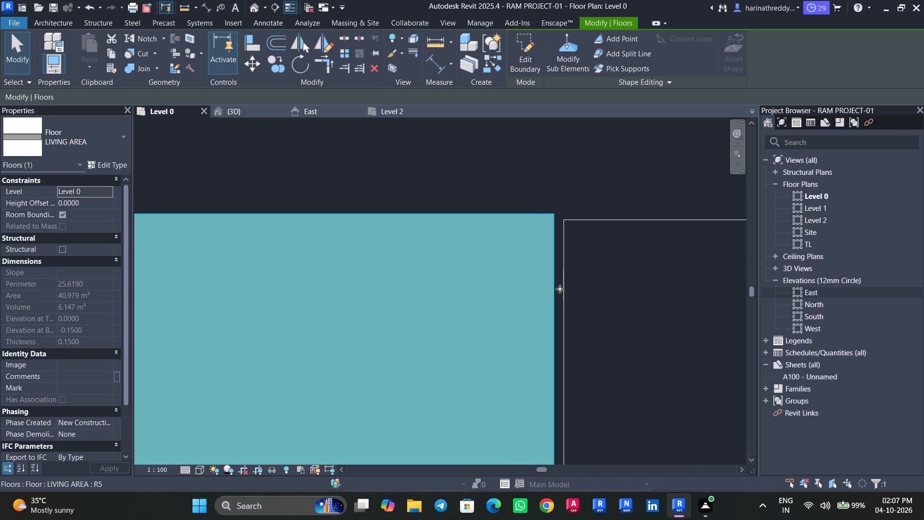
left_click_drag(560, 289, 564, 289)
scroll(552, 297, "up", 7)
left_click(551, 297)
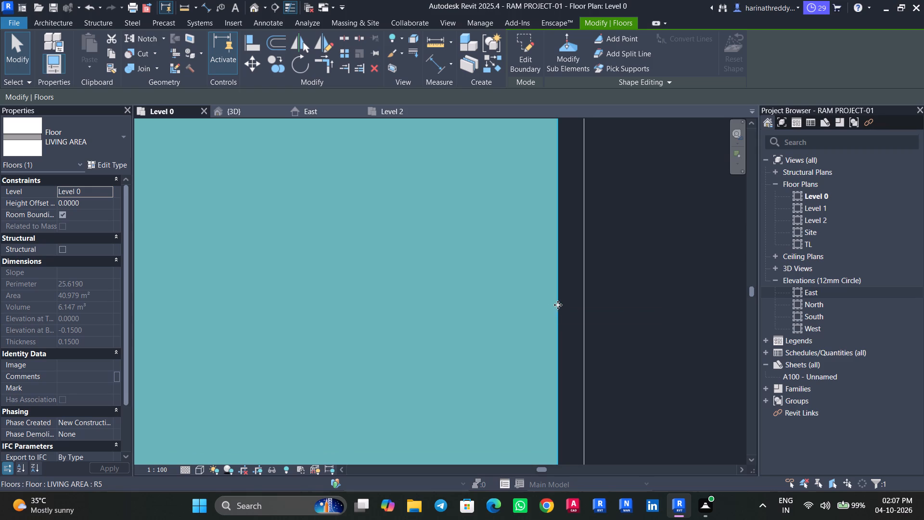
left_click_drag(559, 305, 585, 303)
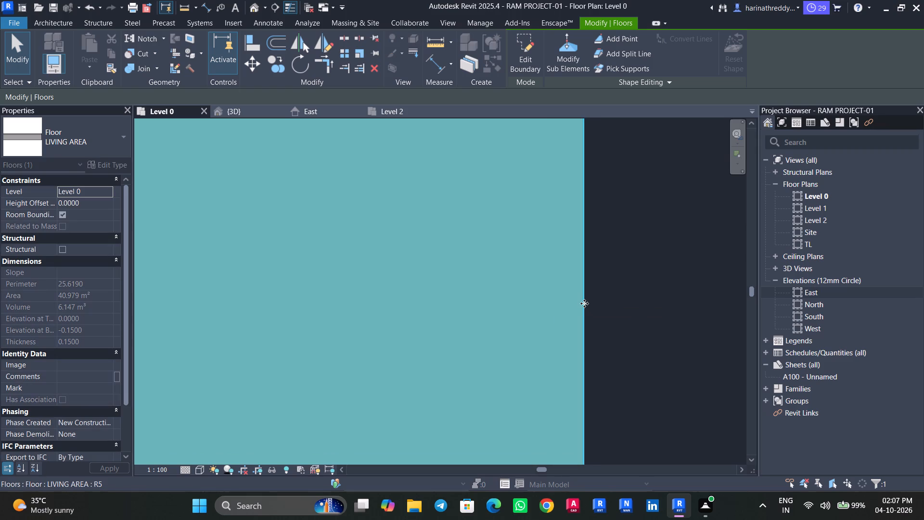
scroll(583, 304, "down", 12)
Examine the floor's north edge from the east wall across to the small west room's south partition.
middle_click_drag(450, 326, 711, 273)
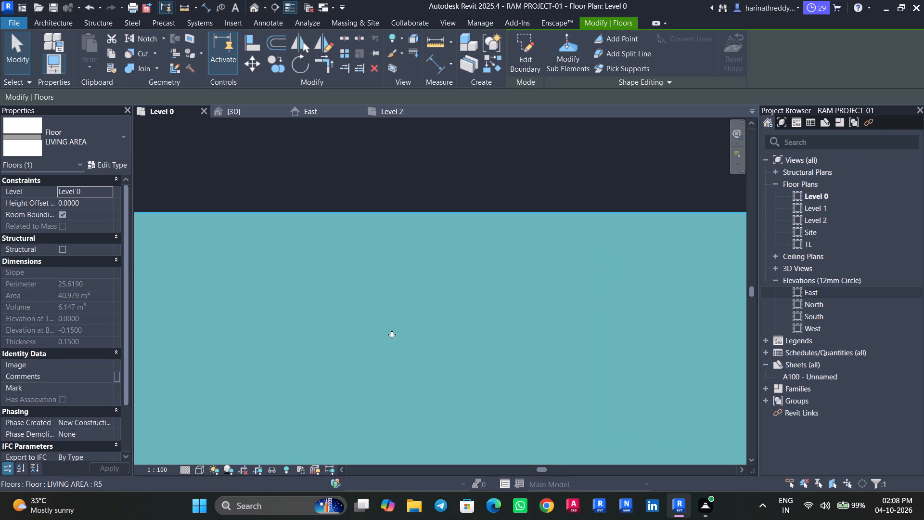
middle_click_drag(371, 337, 594, 314)
middle_click_drag(321, 323, 518, 305)
middle_click_drag(330, 316, 500, 298)
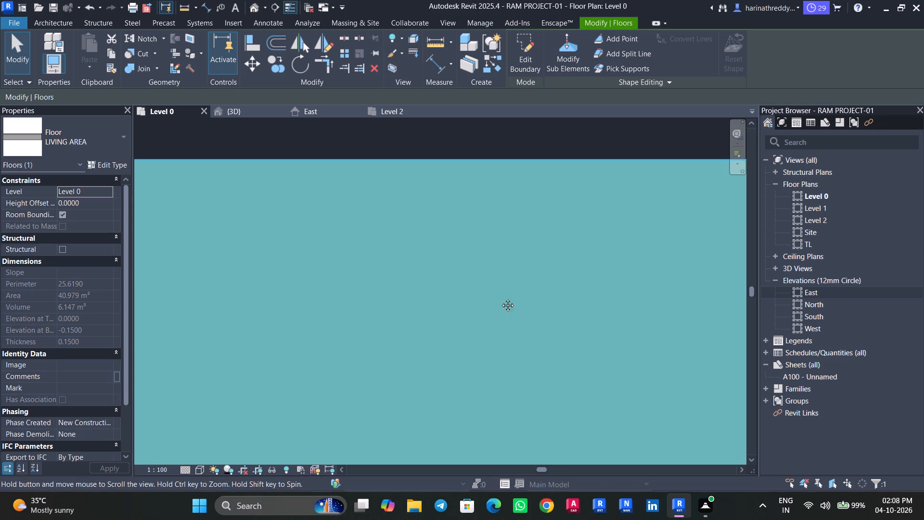
middle_click_drag(500, 298, 522, 295)
scroll(521, 295, "down", 1)
middle_click_drag(323, 307, 529, 275)
scroll(323, 307, "up", 1)
scroll(529, 275, "down", 10)
scroll(258, 314, "down", 7)
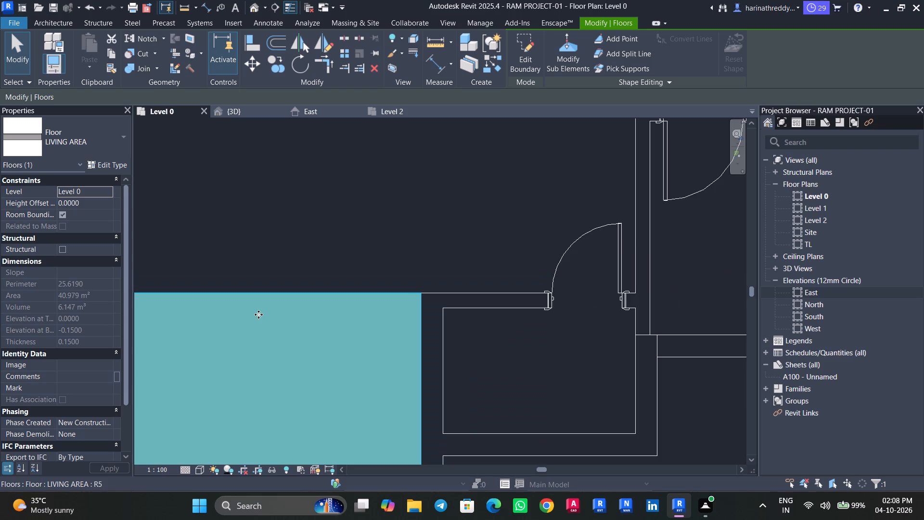
middle_click_drag(258, 314, 600, 266)
scroll(218, 328, "up", 7)
middle_click_drag(202, 308, 221, 325)
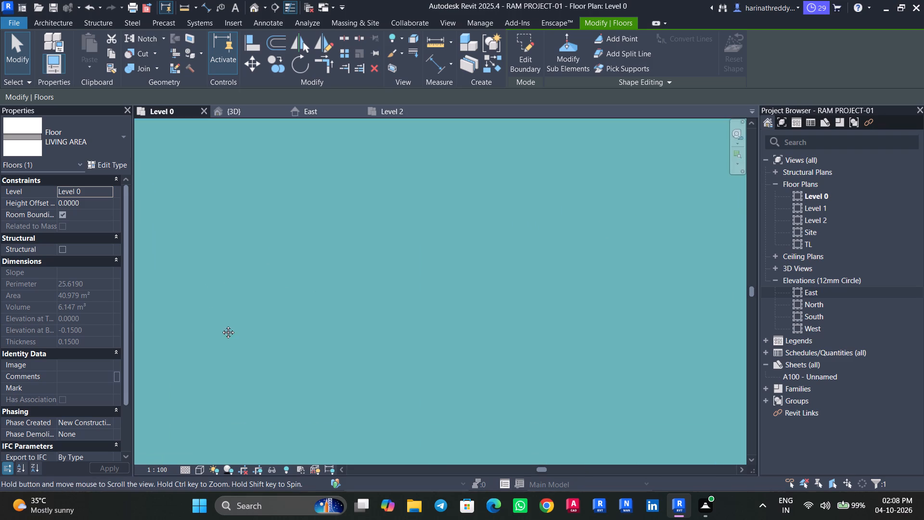
middle_click_drag(221, 325, 338, 430)
middle_click_drag(359, 352, 286, 353)
key("Escape")
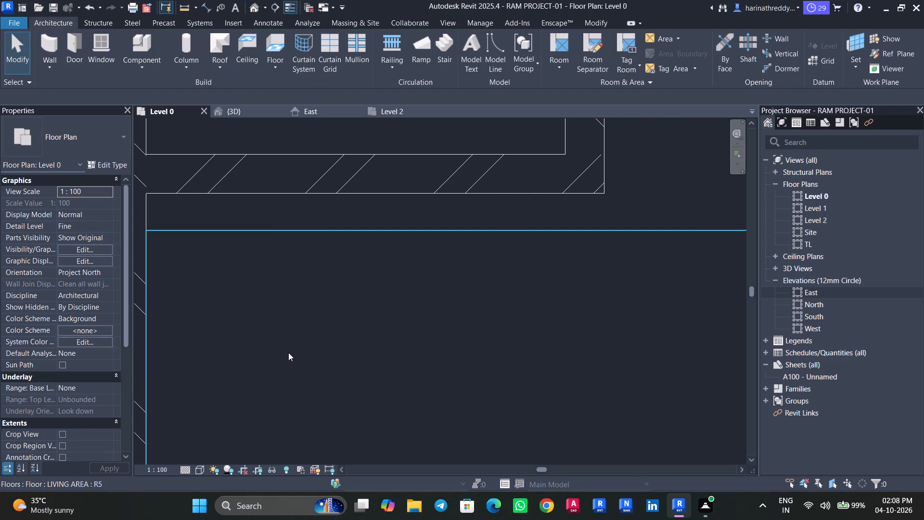
Delete the misaligned LIVING AREA floor from the south room.
left_click(308, 320)
key("Delete")
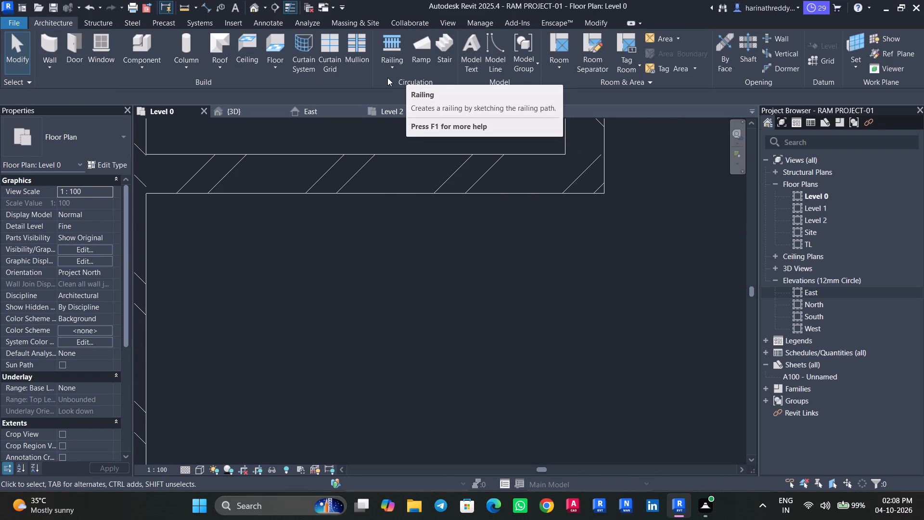
Start a new LIVING AREA floor and sketch a straight boundary line about 1.79 m west along the small west room's south wall face.
left_click(266, 65)
left_click(274, 81)
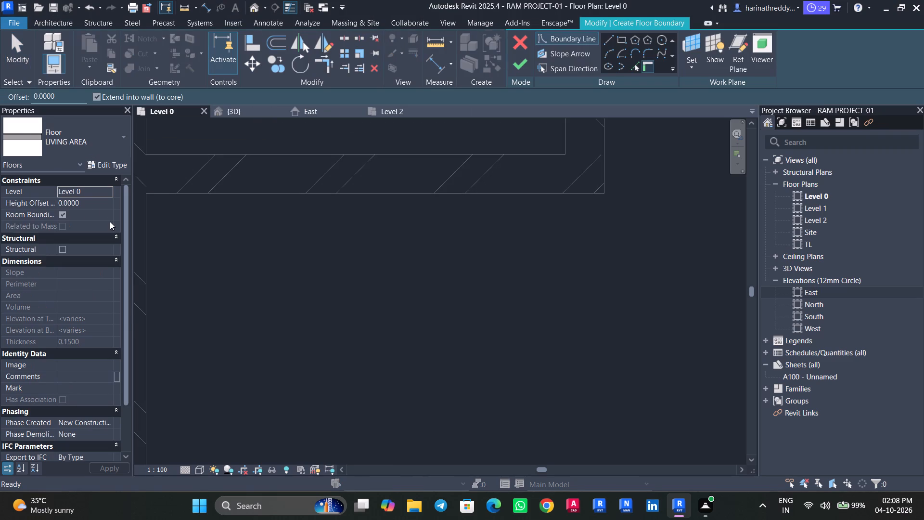
left_click(606, 41)
scroll(359, 252, "down", 3)
scroll(361, 250, "up", 1)
scroll(361, 248, "down", 11)
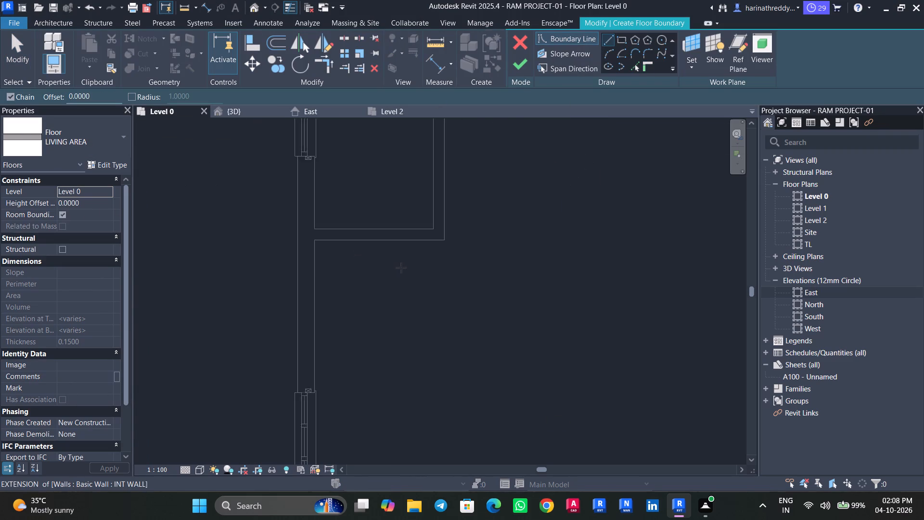
scroll(405, 266, "down", 6)
middle_click_drag(405, 266, 385, 232)
scroll(388, 230, "up", 4)
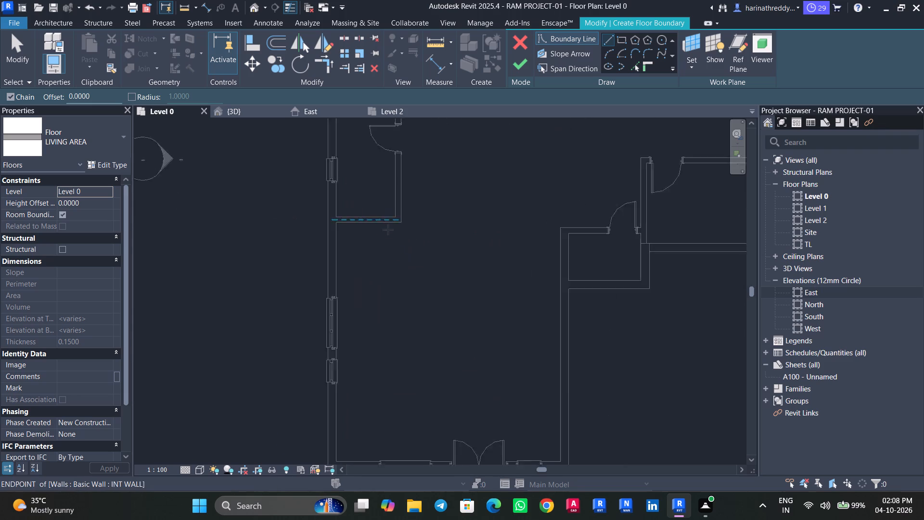
scroll(388, 230, "up", 11)
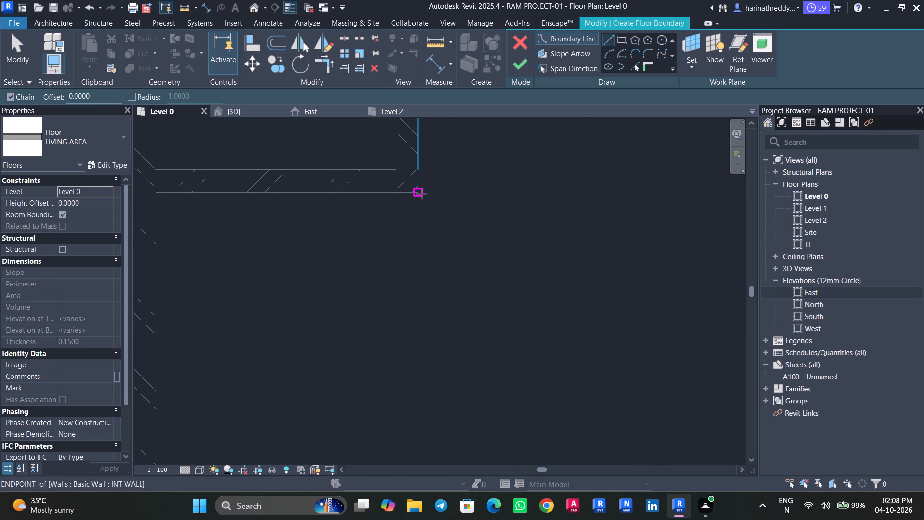
left_click(418, 194)
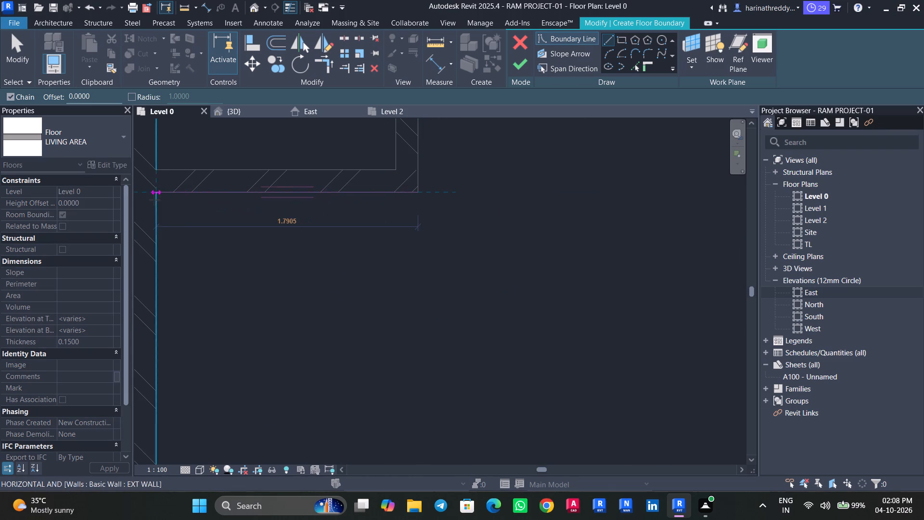
left_click(155, 193)
Continue the floor boundary about 6.61 m south along the west wall's inner face and 6.2 m east along the south wall.
scroll(153, 283, "down", 5)
middle_click_drag(153, 284, 166, 212)
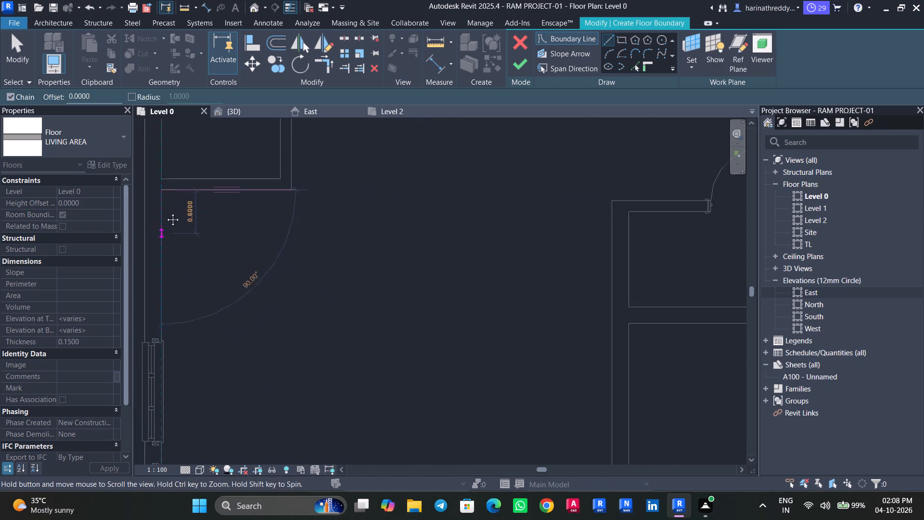
middle_click_drag(166, 212, 198, 73)
scroll(194, 307, "down", 3)
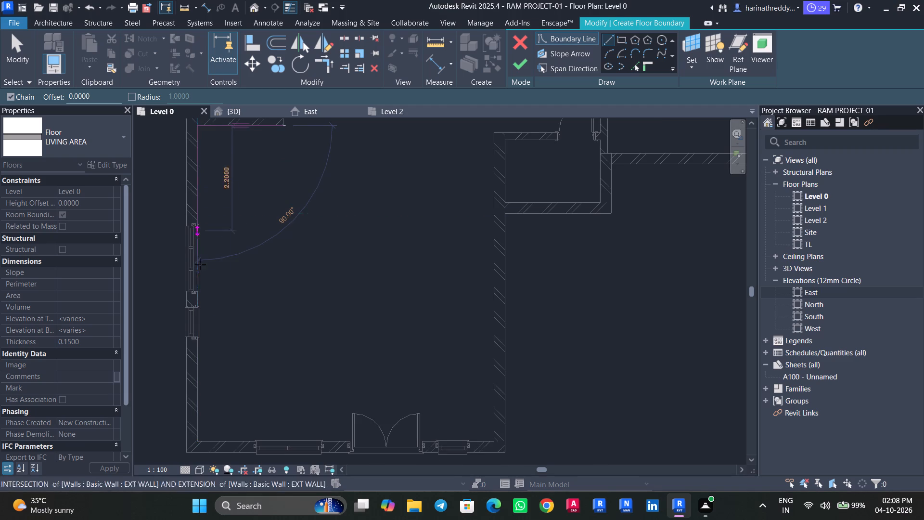
scroll(204, 325, "down", 2)
middle_click_drag(202, 338, 203, 259)
scroll(203, 259, "up", 1)
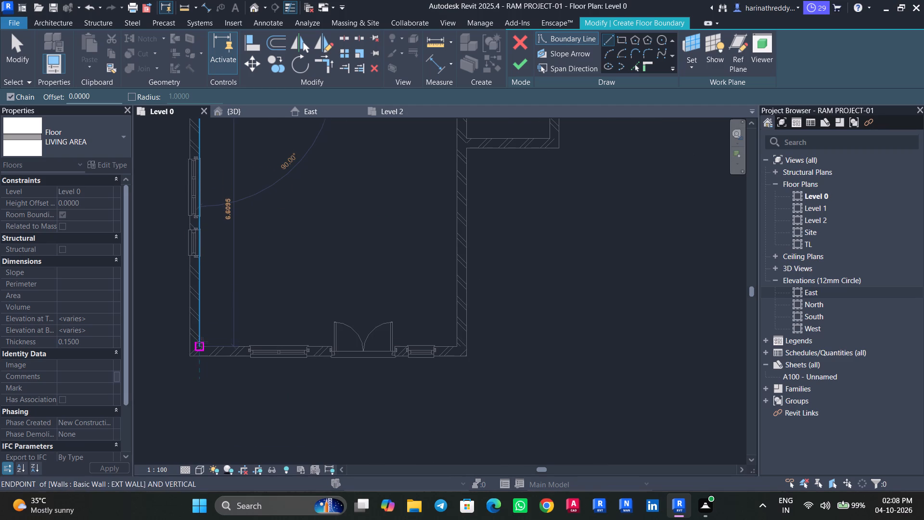
left_click(202, 345)
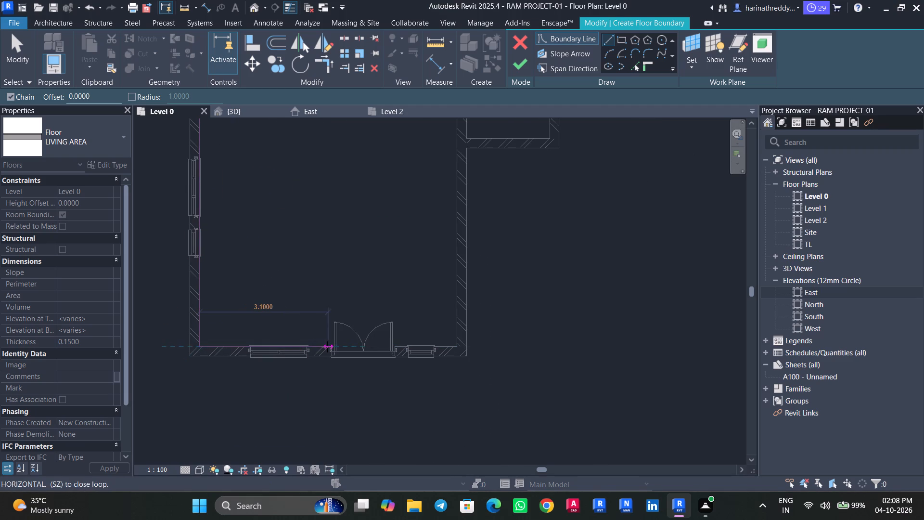
left_click(457, 346)
Continue the floor boundary north along the east wall's inner face to the small east room's northwest outer corner.
scroll(454, 213, "down", 1)
middle_click_drag(454, 213, 460, 289)
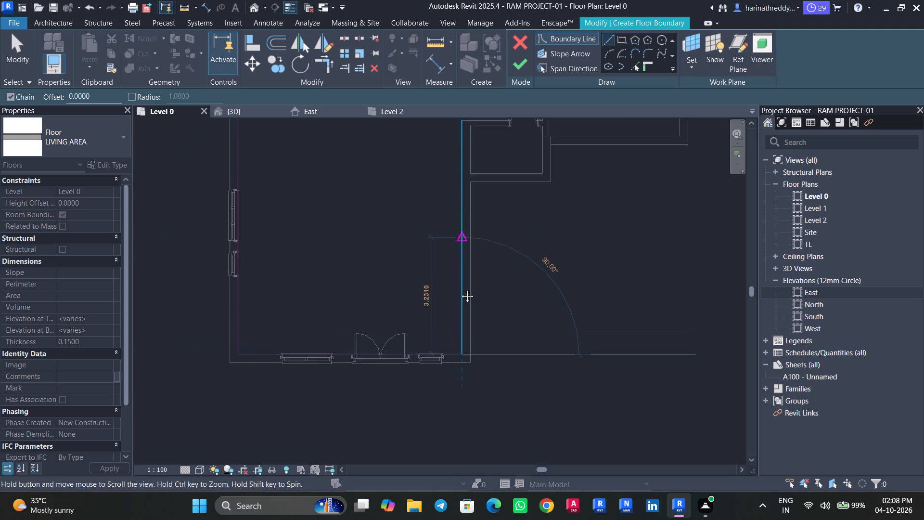
middle_click_drag(460, 289, 442, 447)
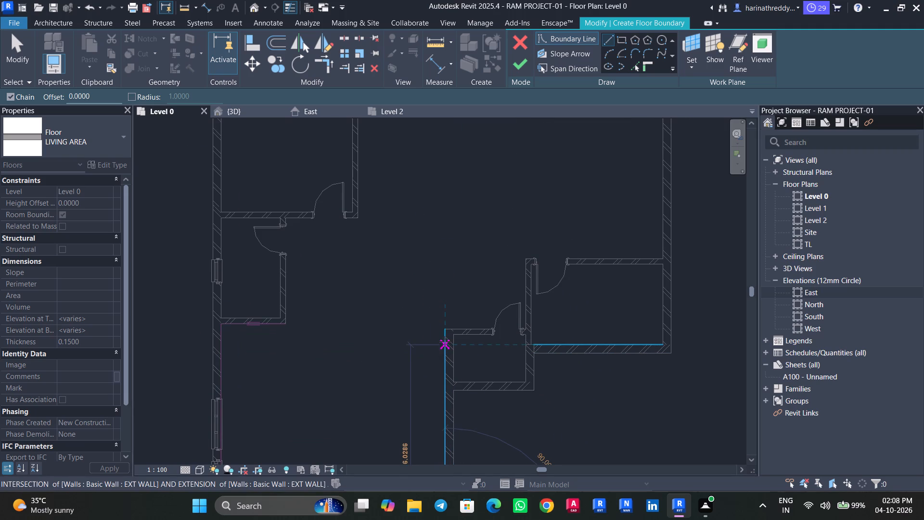
left_click(446, 329)
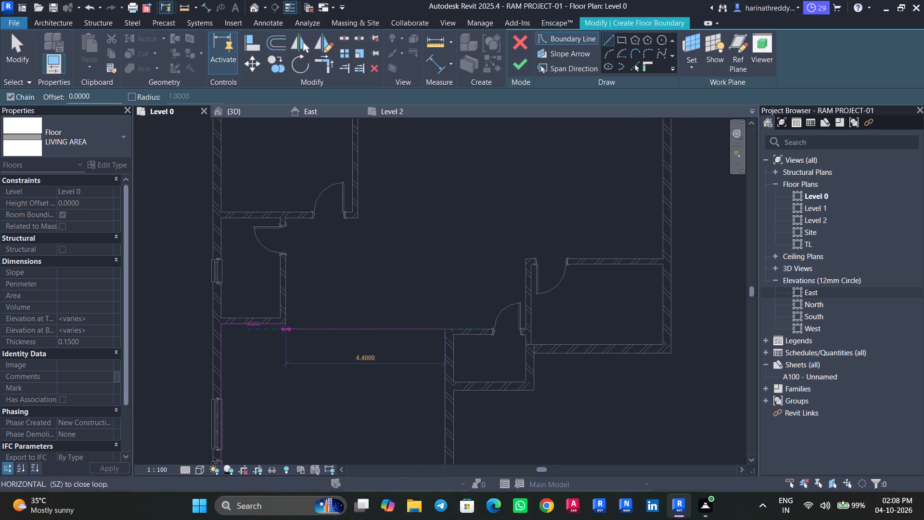
Continue the floor boundary about 4.41 m west, ending in line with the small west room's east wall face.
scroll(284, 331, "up", 15)
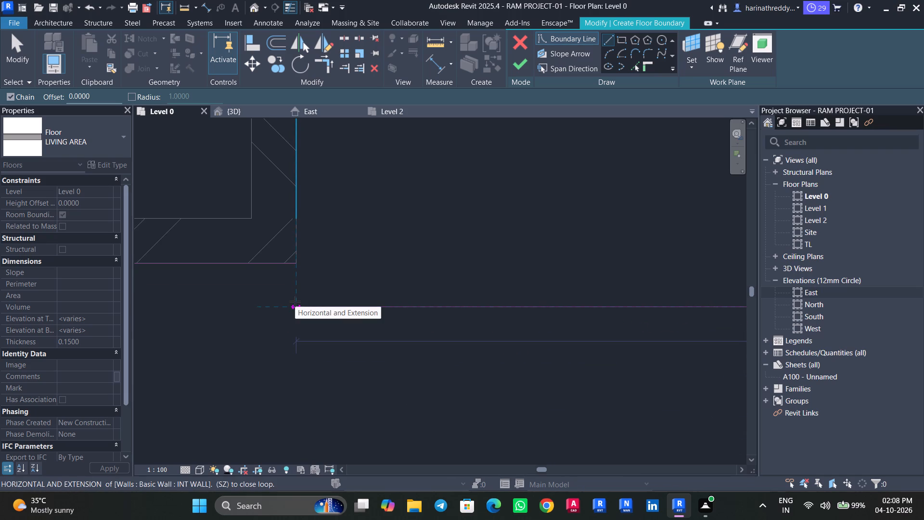
scroll(295, 301, "down", 2)
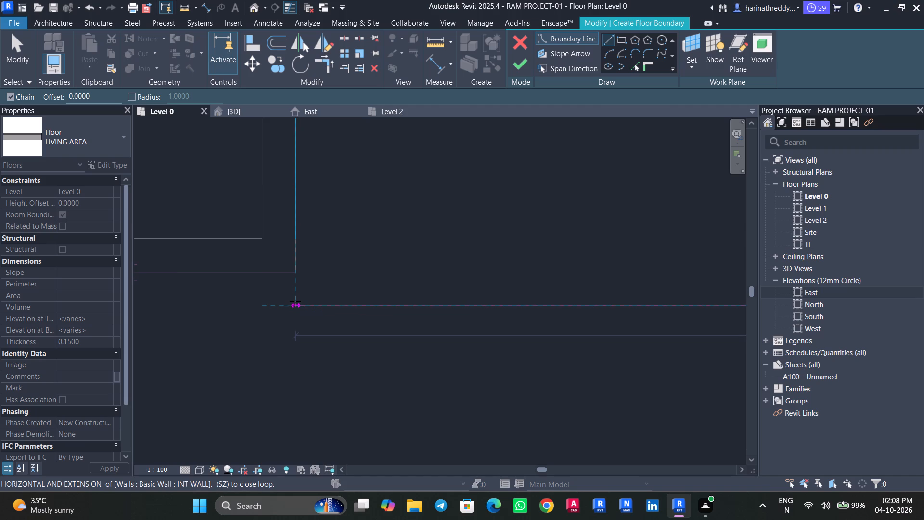
scroll(295, 301, "down", 3)
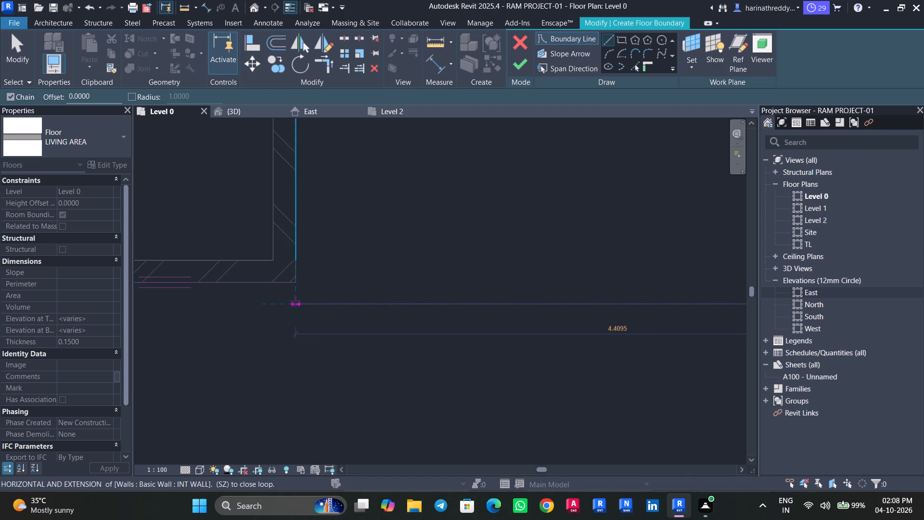
scroll(295, 301, "down", 2)
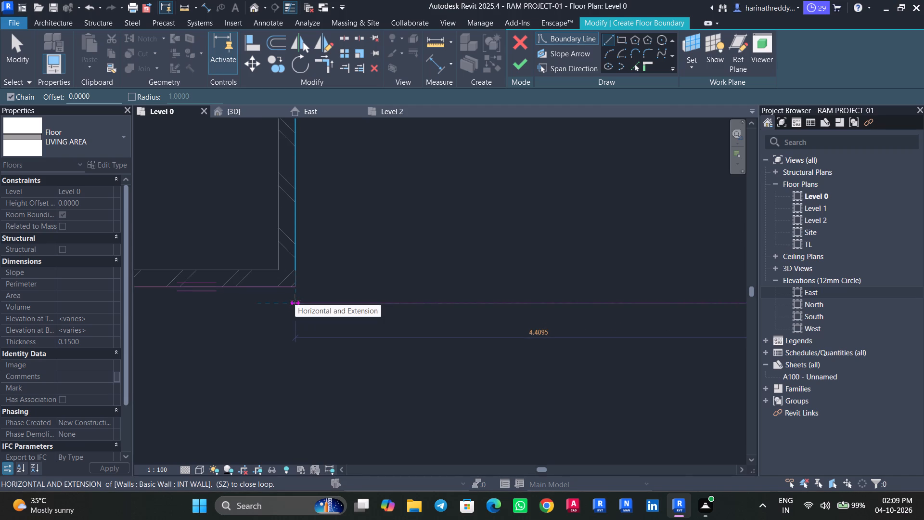
scroll(295, 300, "down", 3)
middle_click_drag(296, 301, 284, 303)
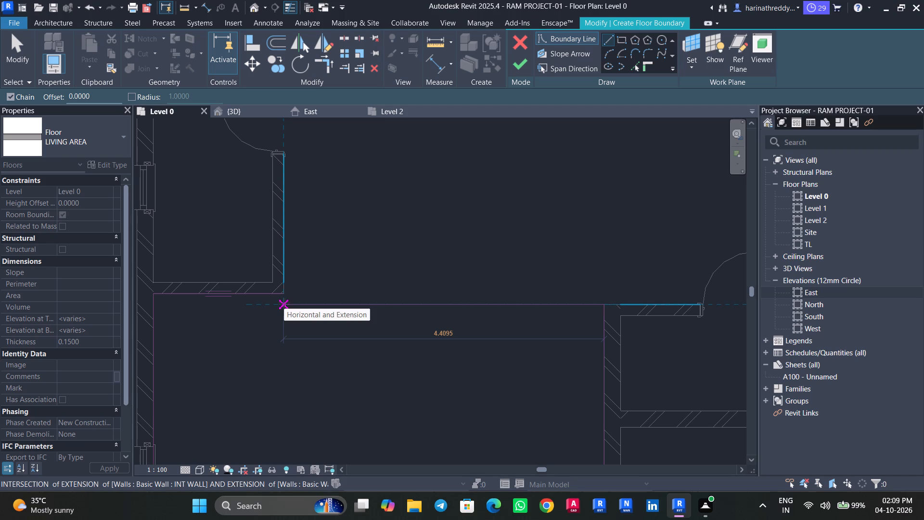
scroll(284, 303, "up", 6)
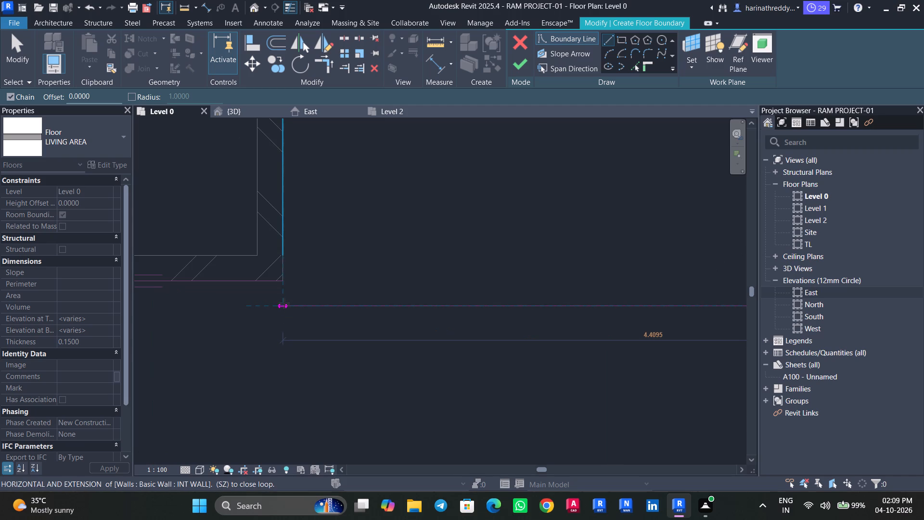
left_click(284, 303)
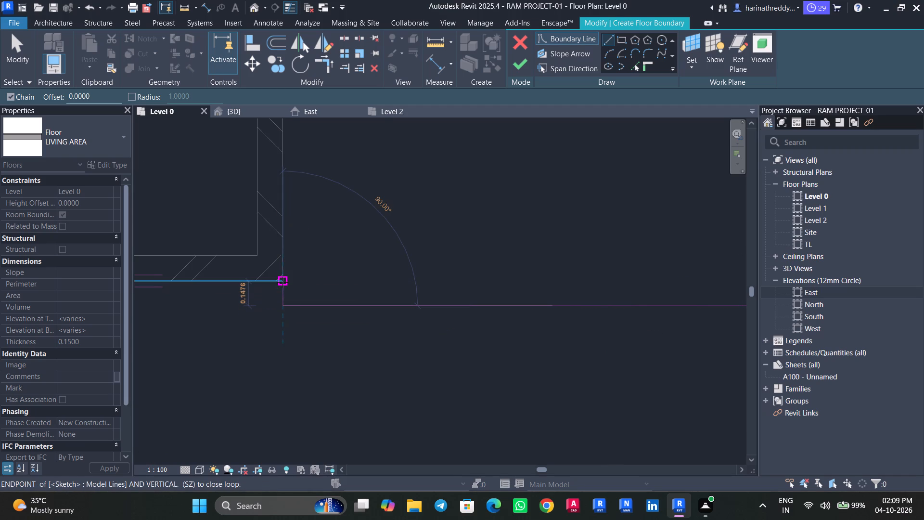
Close the floor boundary with a segment about 0.15 m north to the small west room's southeast outer corner and finish the LIVING AREA floor.
left_click(282, 282)
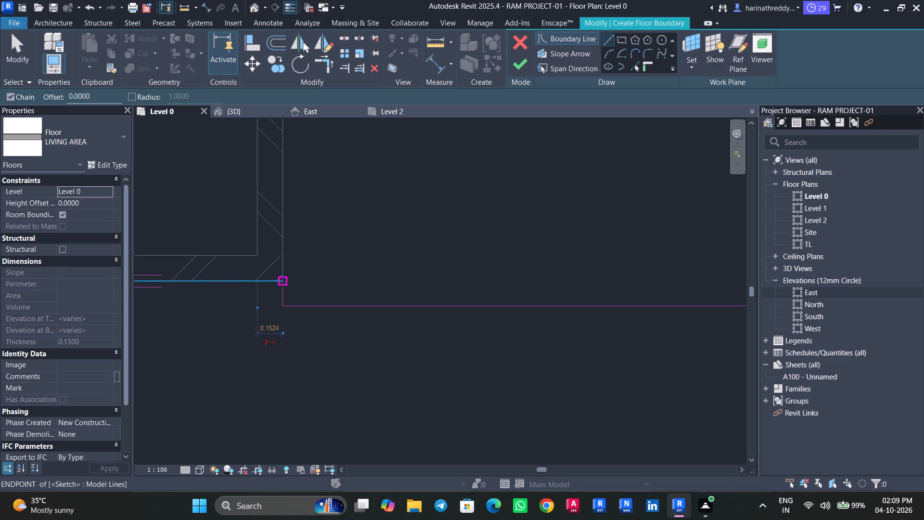
key("Escape")
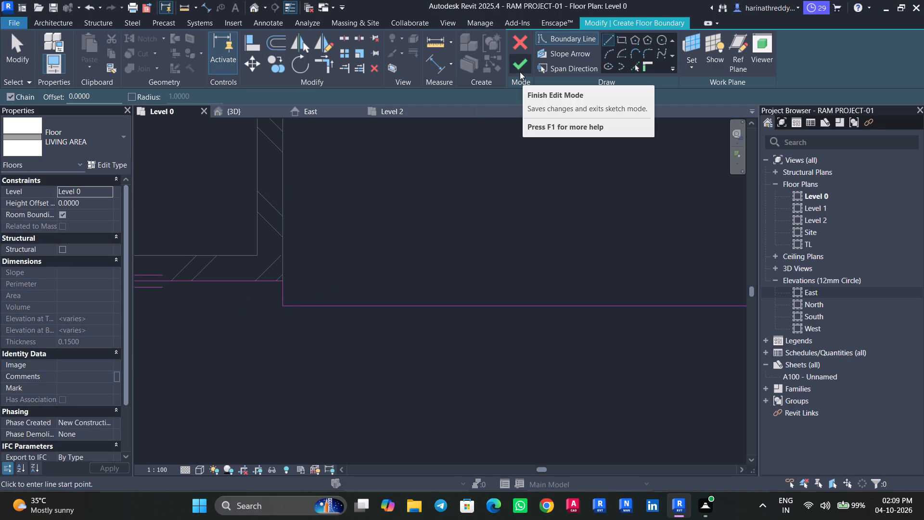
left_click(520, 72)
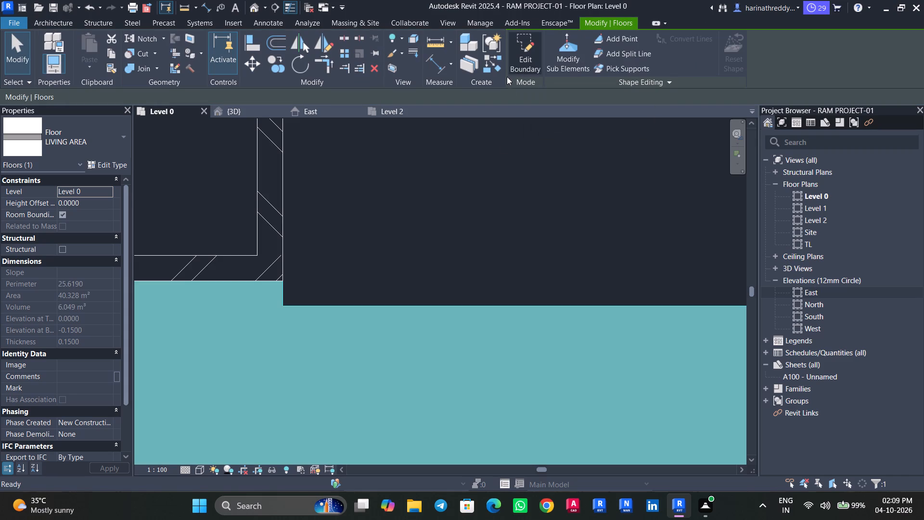
scroll(419, 229, "down", 4)
scroll(418, 229, "up", 1)
scroll(418, 229, "down", 11)
middle_click_drag(415, 266, 392, 244)
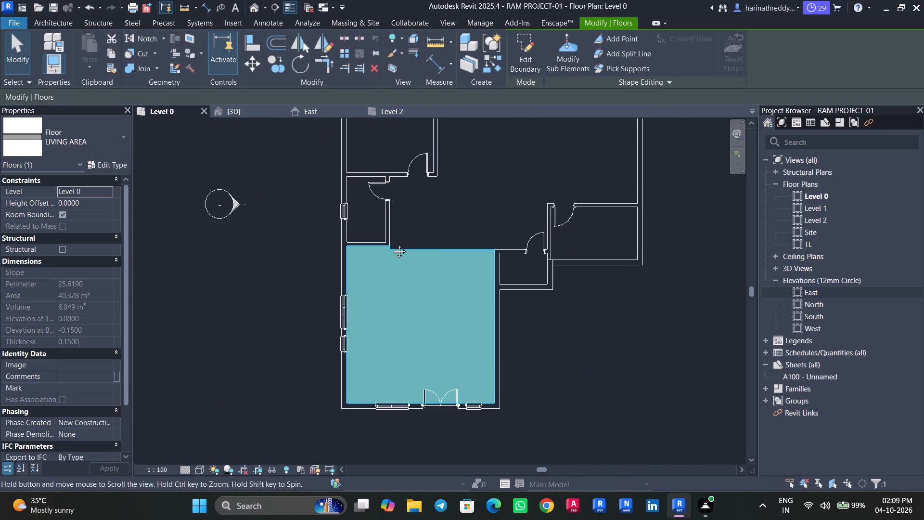
middle_click_drag(392, 244, 283, 285)
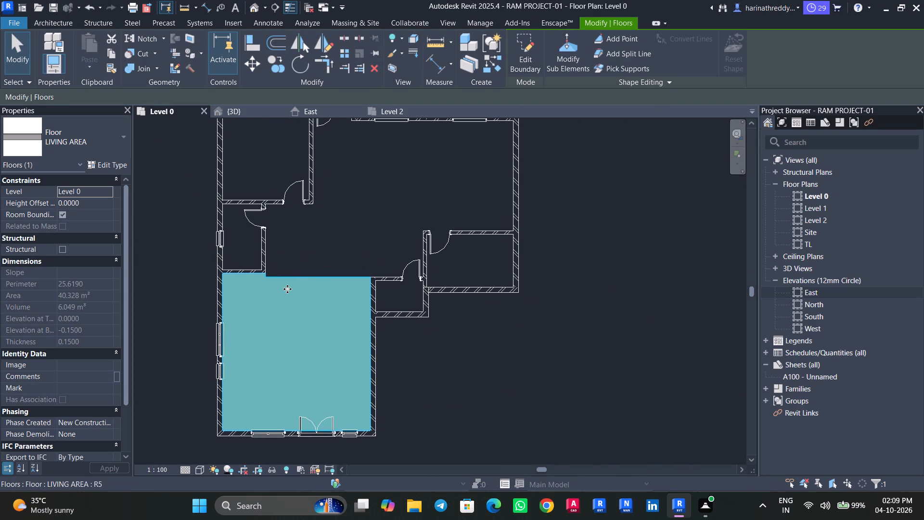
key("Escape")
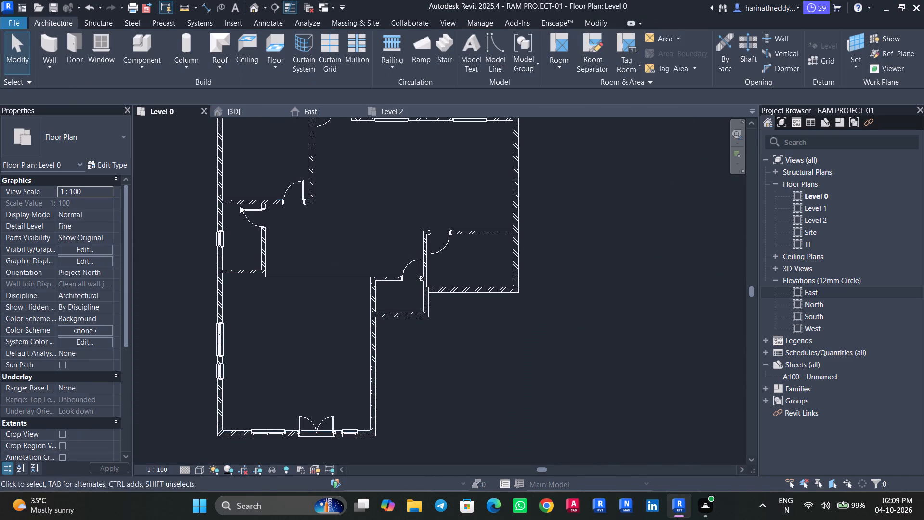
Start a new architectural floor and duplicate the LIVING AREA floor type as GUEST BEDROOM.
left_click(282, 68)
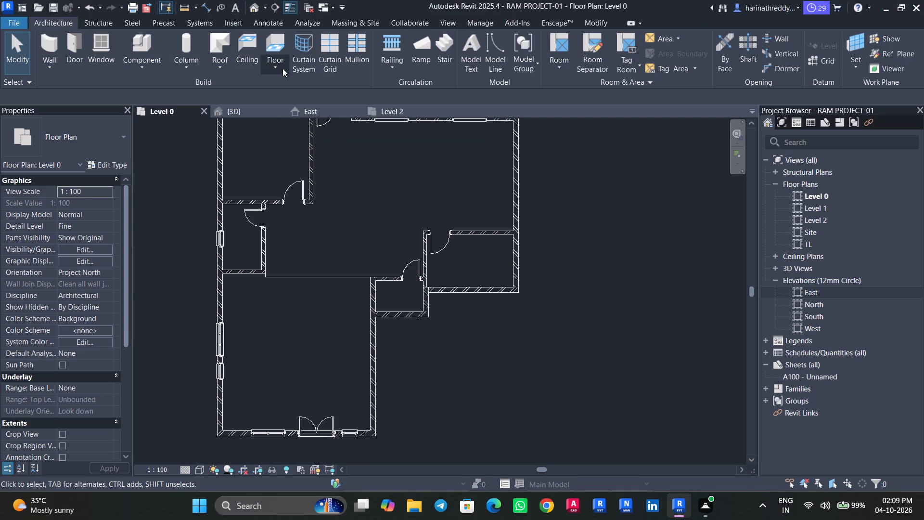
left_click(287, 87)
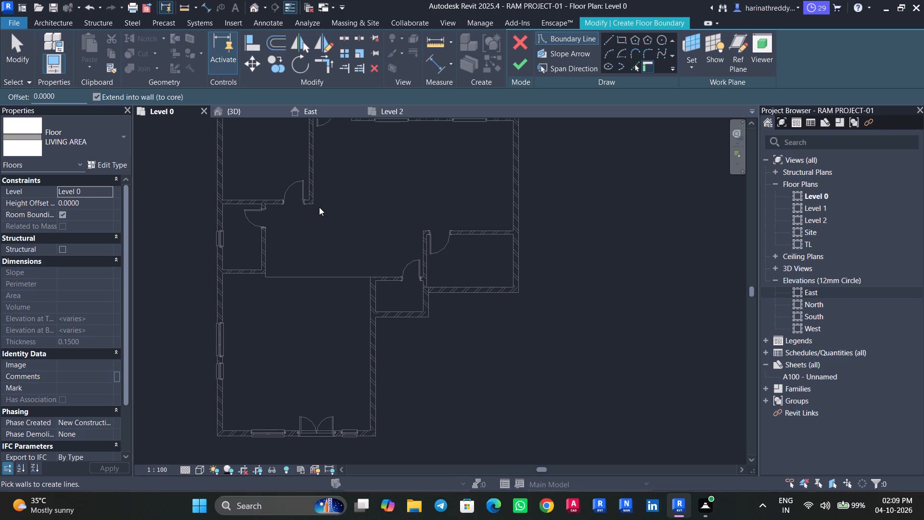
middle_click_drag(330, 205, 304, 253)
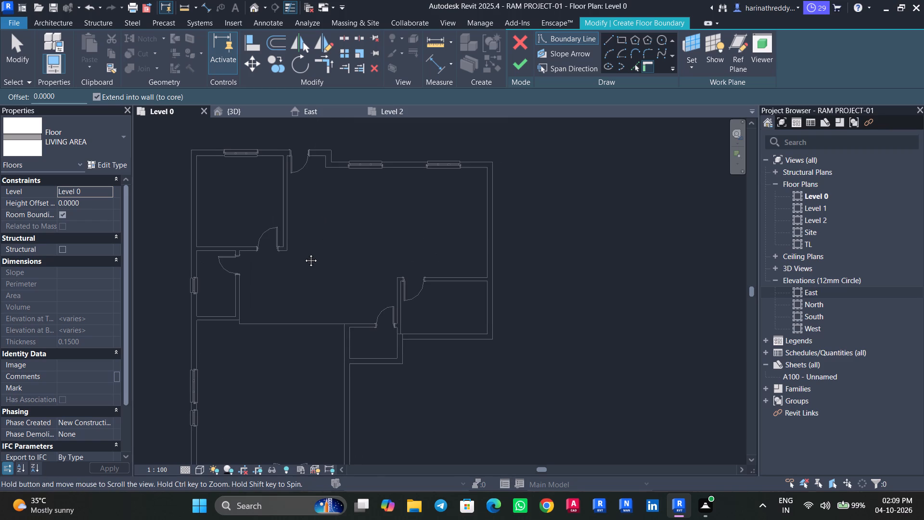
middle_click_drag(304, 253, 304, 254)
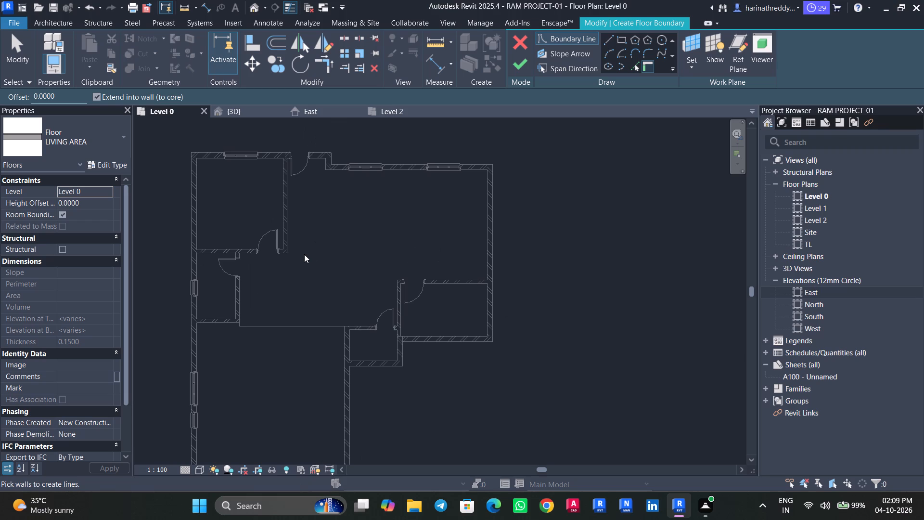
left_click(99, 147)
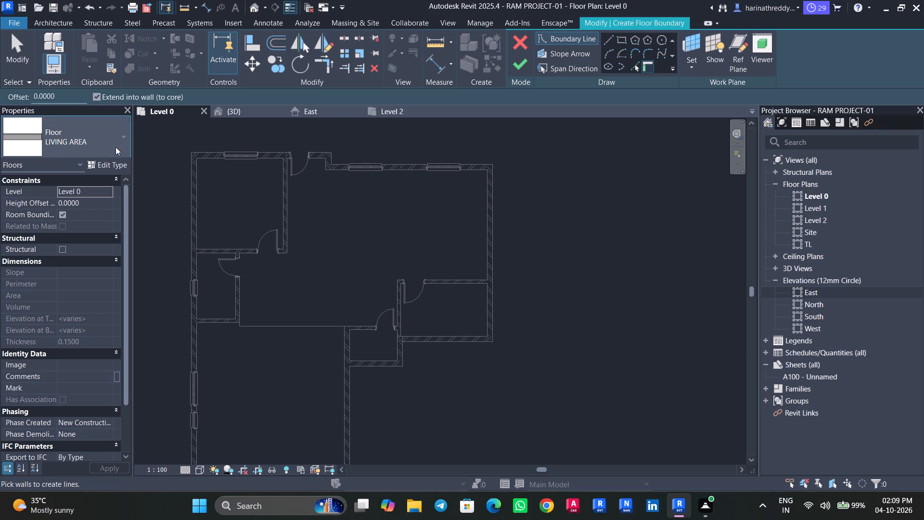
left_click(131, 143)
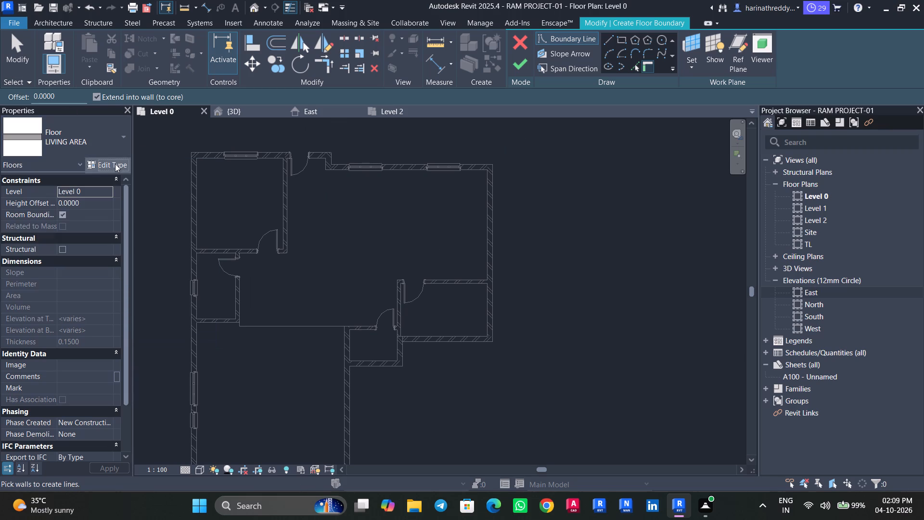
left_click(115, 164)
left_click(857, 104)
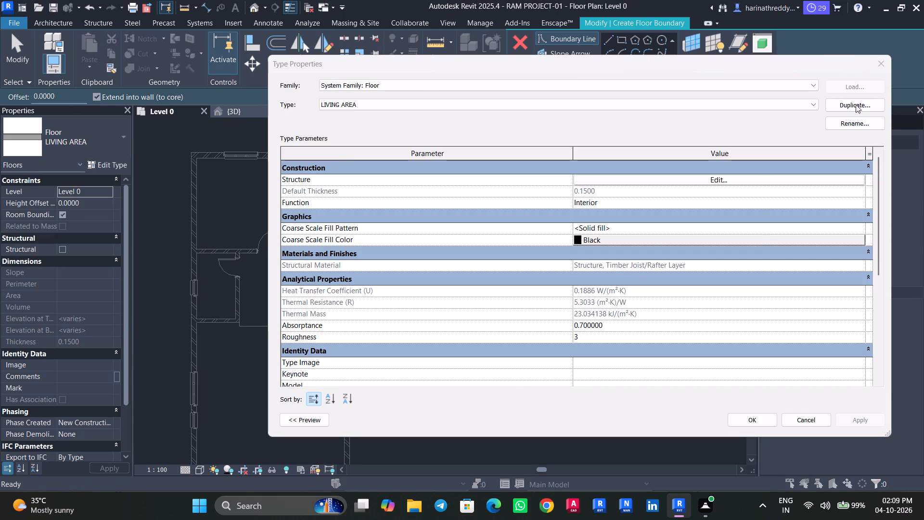
type("GUEST BED")
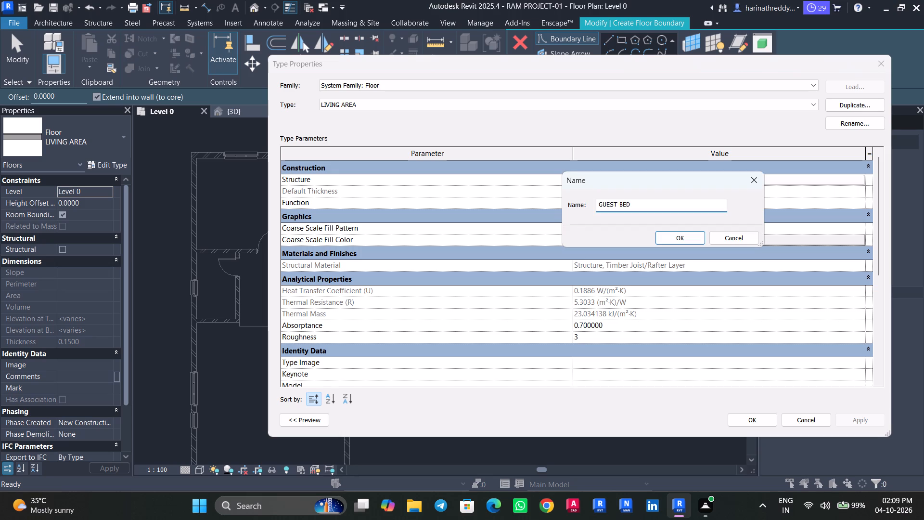
type("ROO")
key("m")
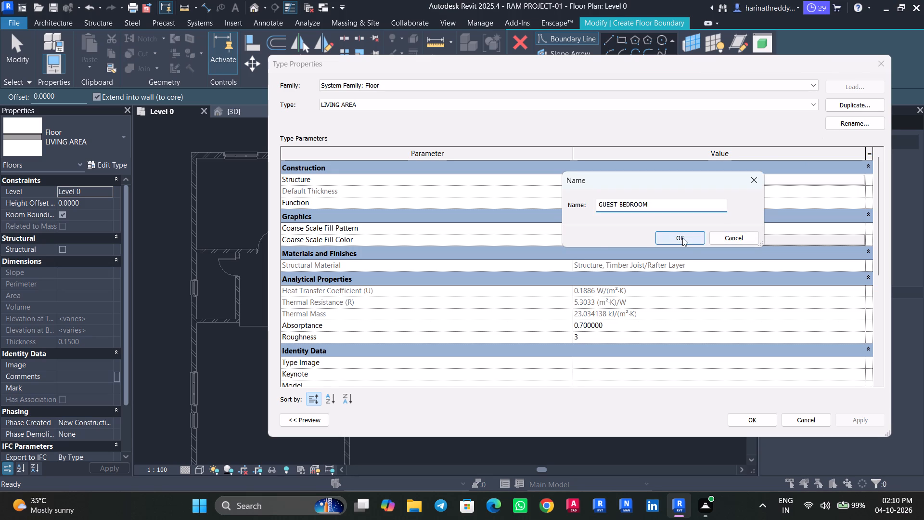
left_click(682, 238)
left_click(738, 413)
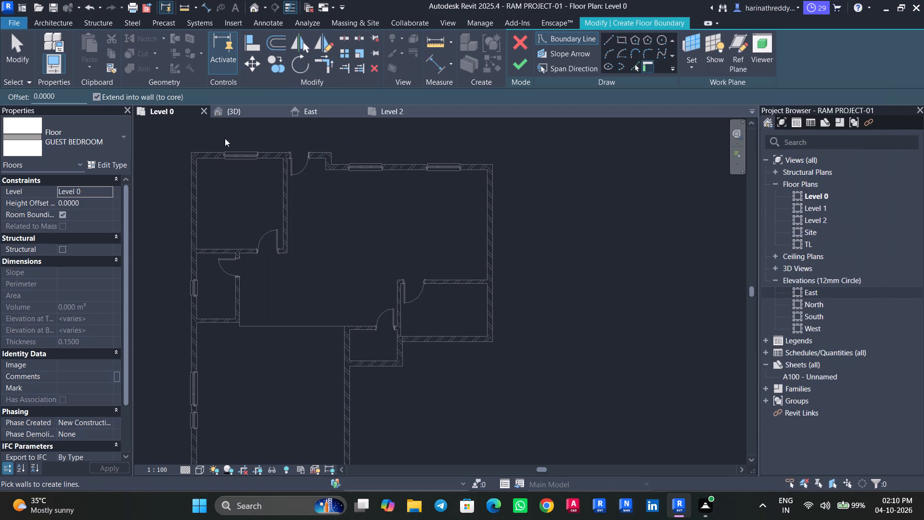
Sketch a rectangular boundary along the northwest room's inner wall faces, about 3.84 m north to south, and finish the GUEST BEDROOM floor.
left_click(624, 40)
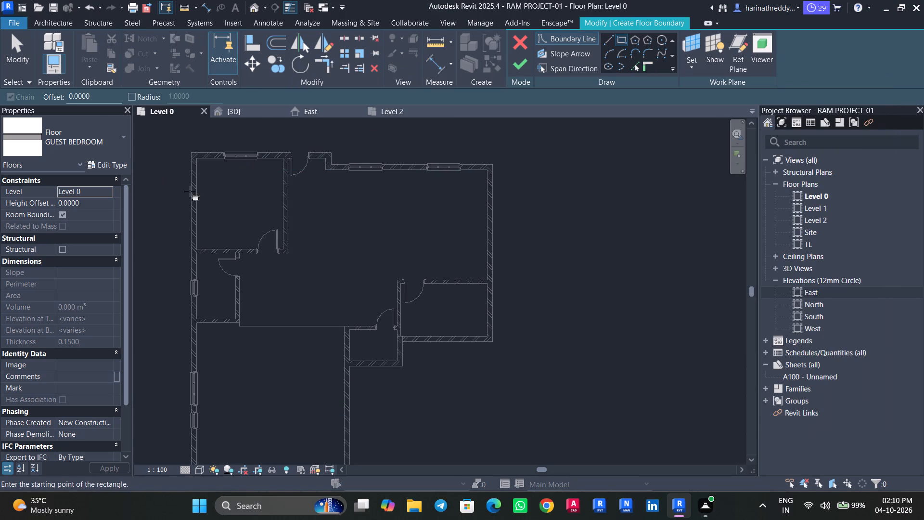
scroll(216, 189, "up", 6)
scroll(196, 161, "down", 1)
middle_click_drag(196, 161, 205, 193)
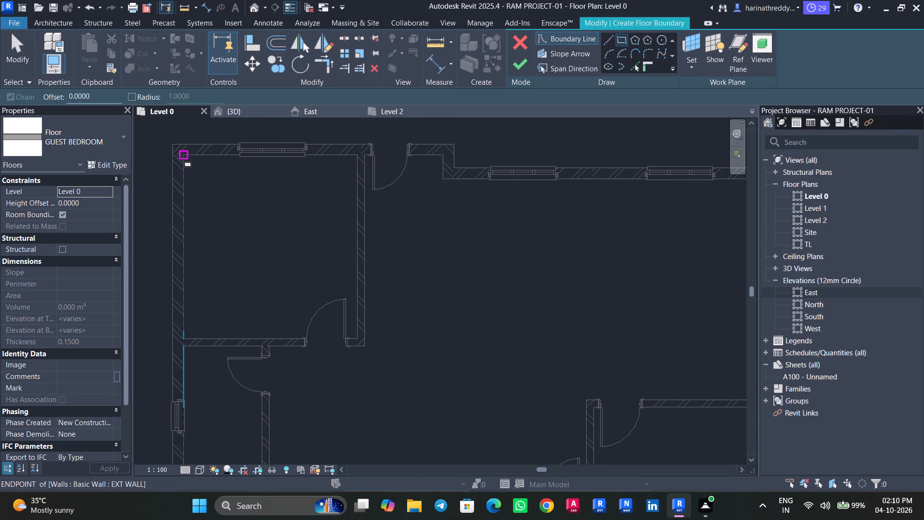
left_click(183, 155)
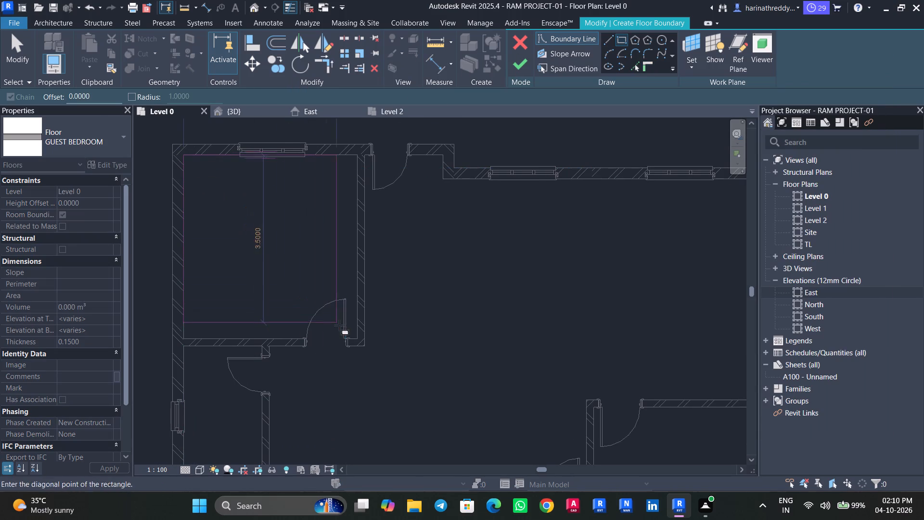
scroll(357, 336, "up", 6)
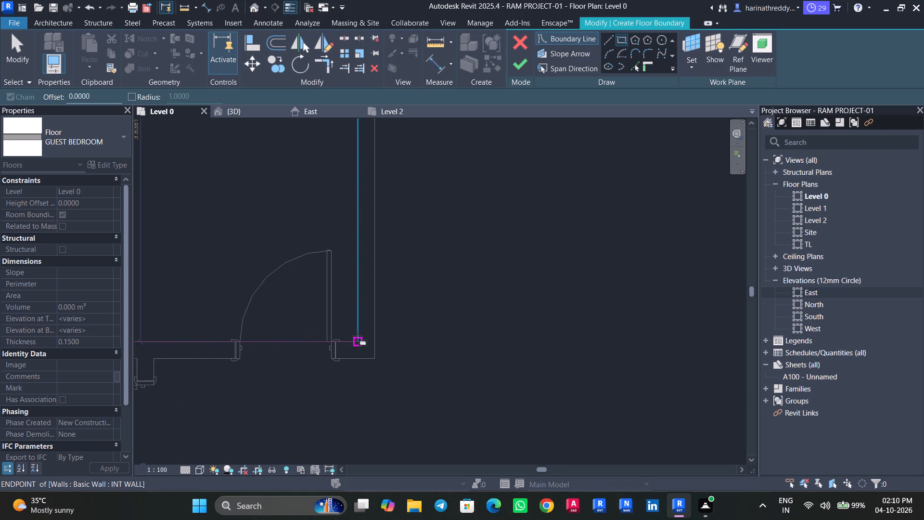
left_click(358, 341)
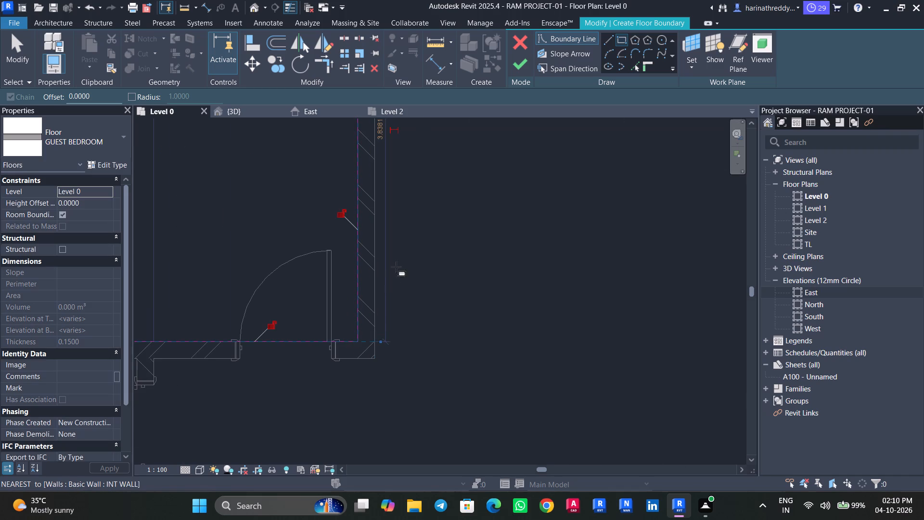
left_click(525, 59)
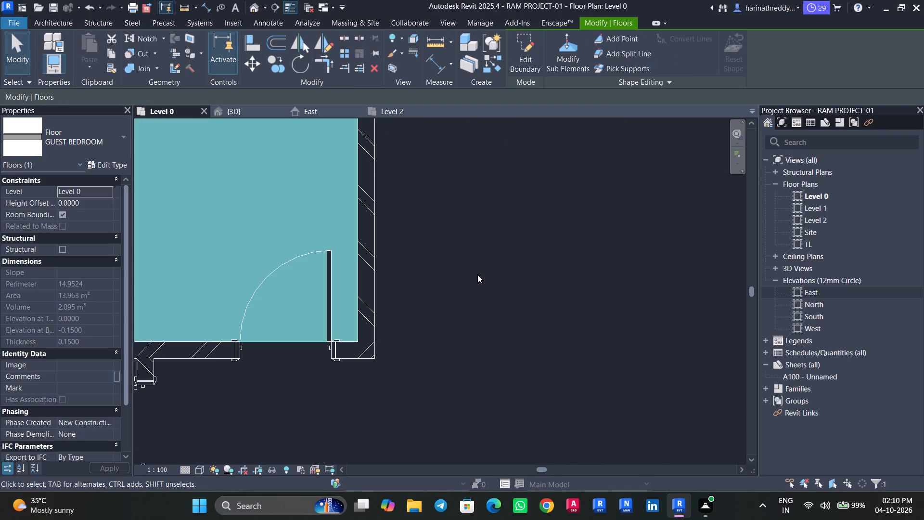
scroll(477, 274, "down", 7)
middle_click_drag(477, 274, 498, 275)
scroll(477, 274, "up", 1)
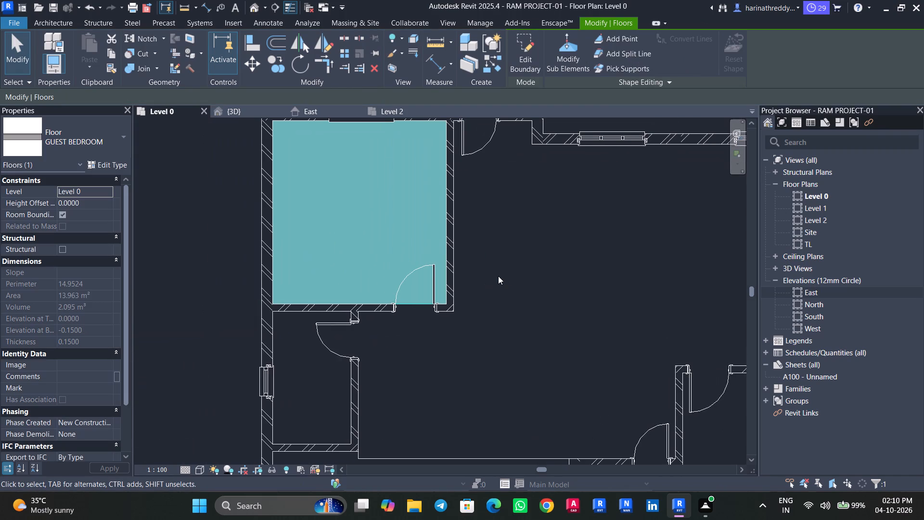
scroll(431, 203, "down", 2)
middle_click_drag(430, 216, 431, 238)
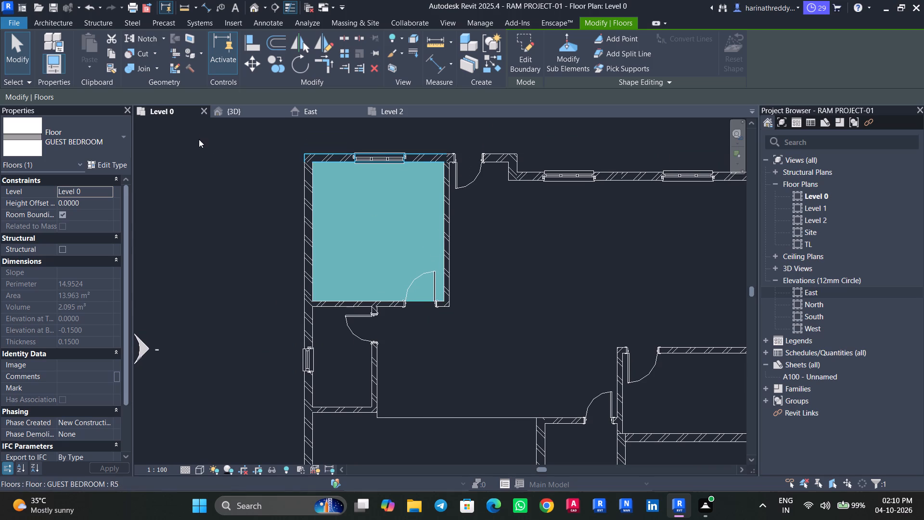
key("Escape")
key("Escape")
key("Escape")
Start another architectural floor and duplicate the GUEST BEDROOM floor type as BATHROOM FLOORING.
left_click(271, 68)
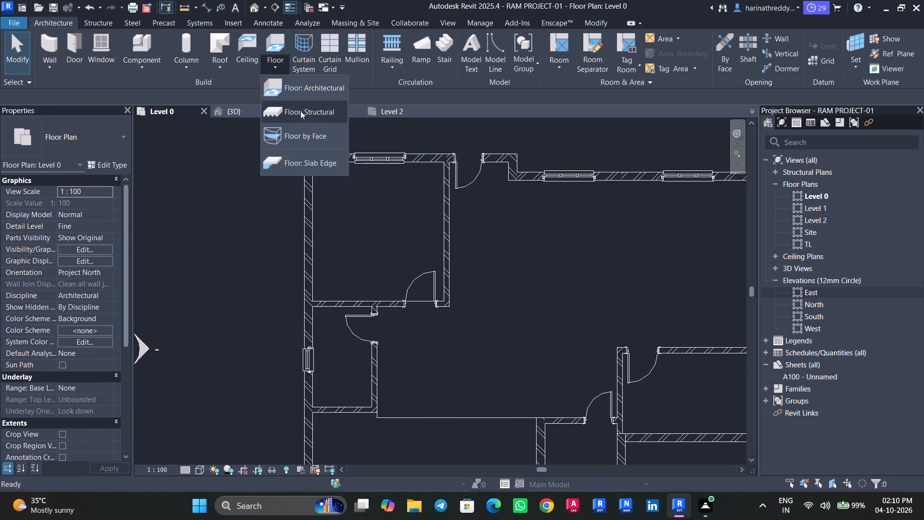
left_click(303, 96)
left_click(115, 167)
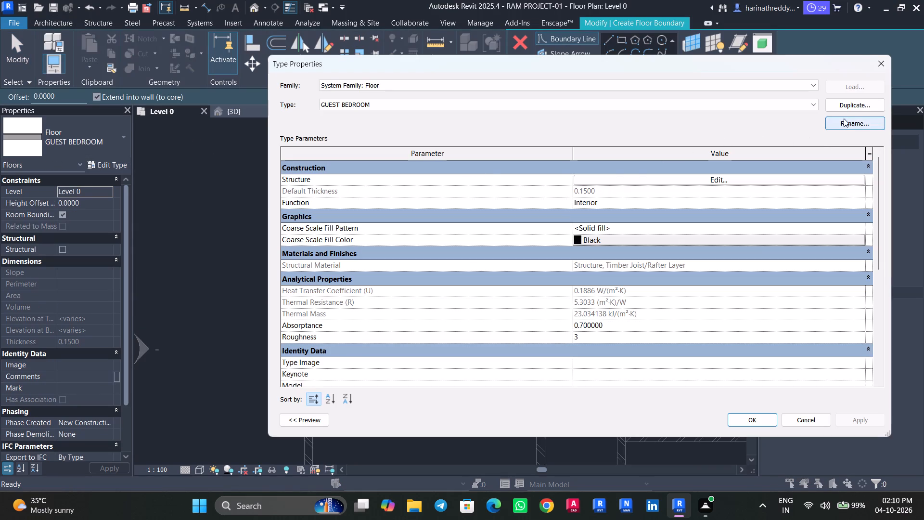
left_click(846, 108)
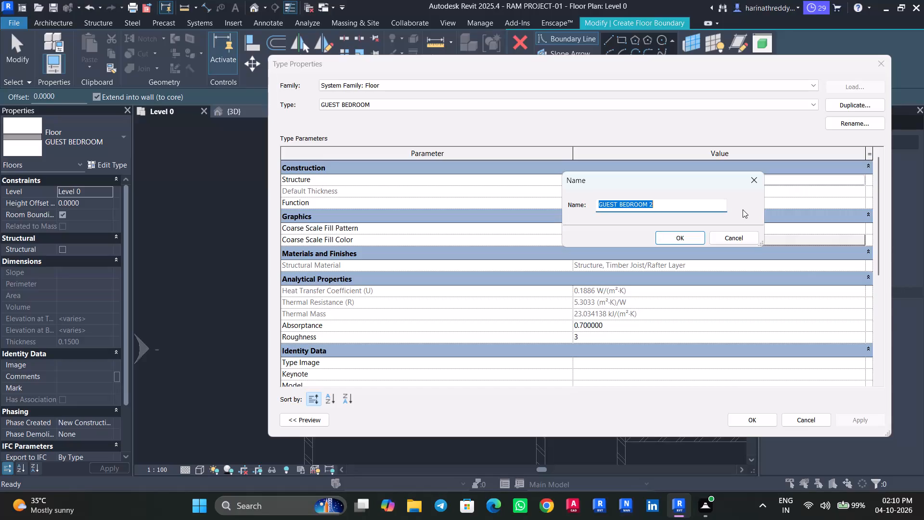
type("BATH")
type("ROOM FK")
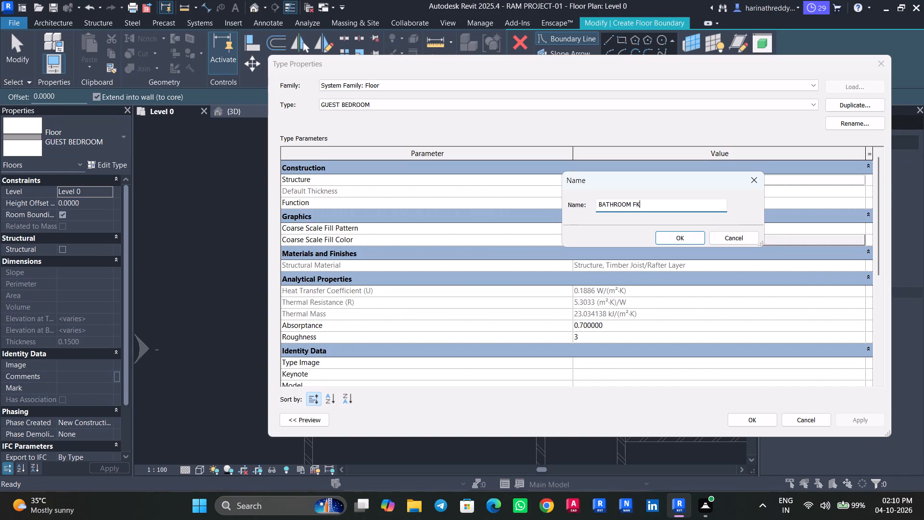
key("BackSpace")
type("LOORI")
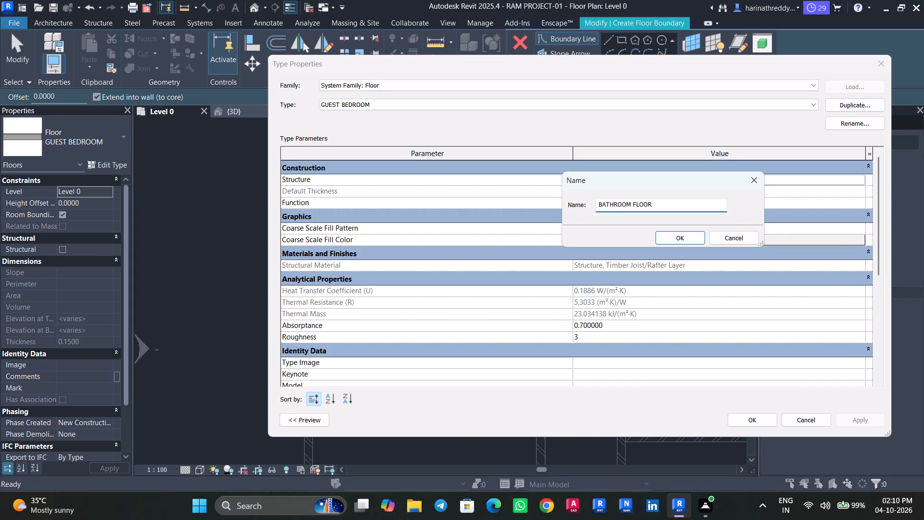
type("NG")
key("Return")
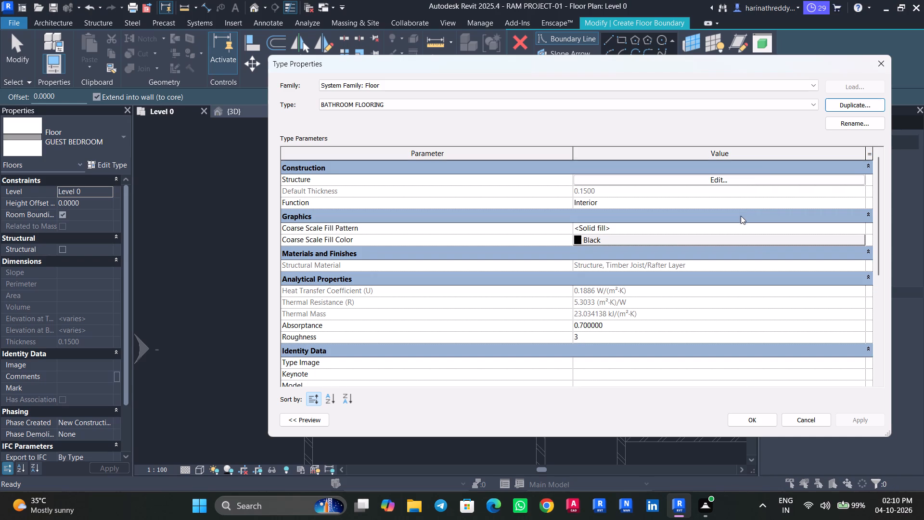
left_click(755, 419)
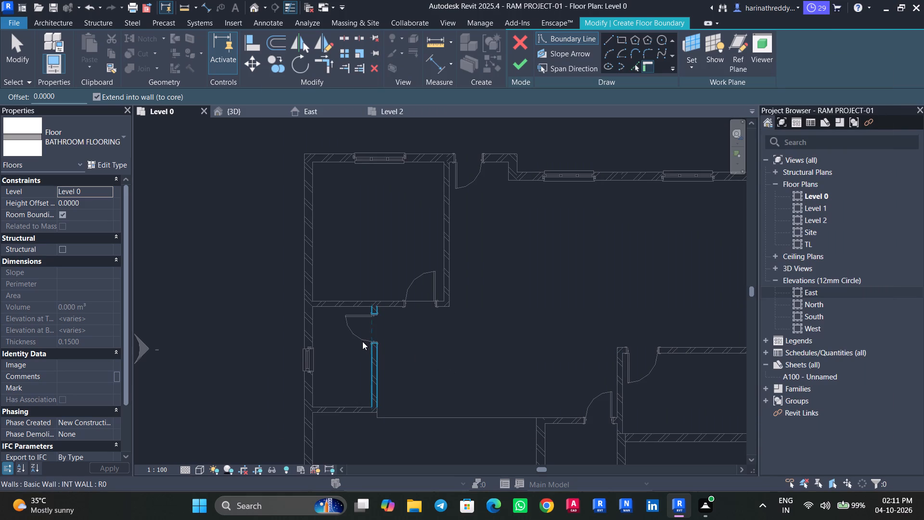
Sketch a rectangular boundary along the small west room's inner wall faces, about 2.78 m north to south, and finish the BATHROOM FLOORING floor.
left_click(621, 39)
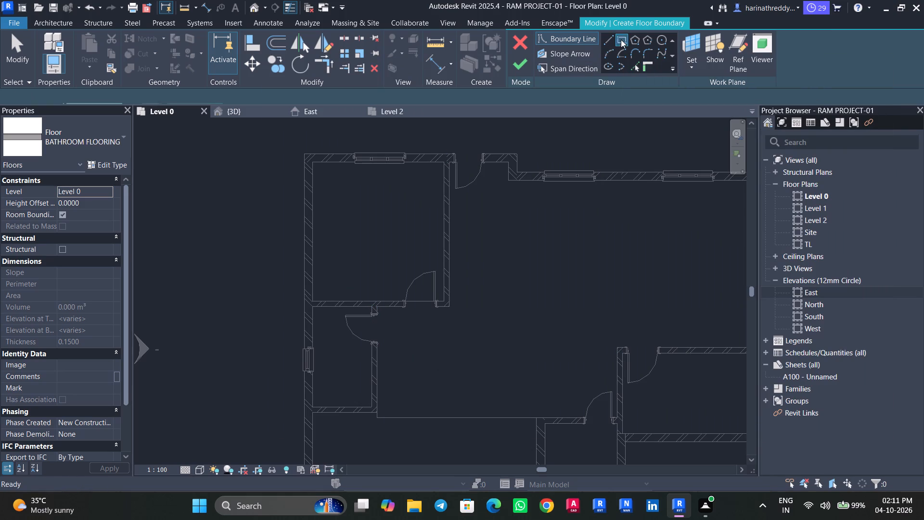
scroll(329, 320, "up", 3)
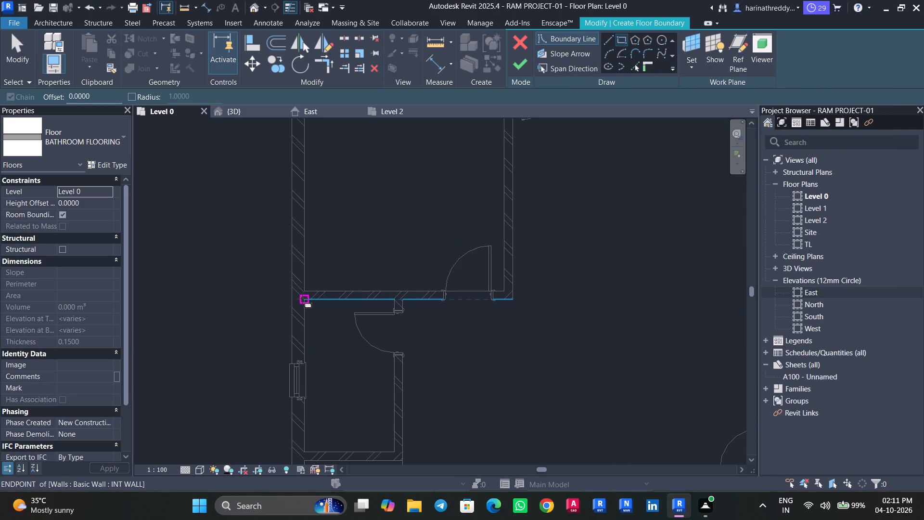
left_click(303, 299)
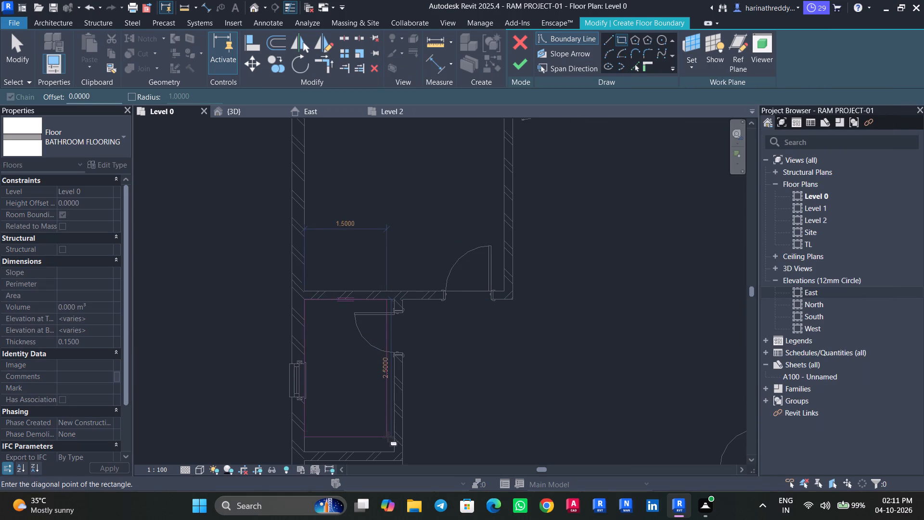
scroll(394, 451, "up", 6)
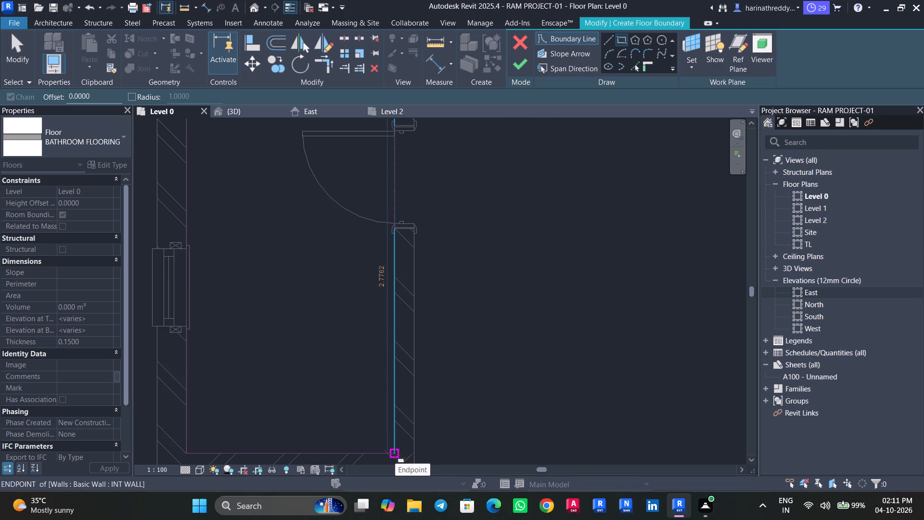
left_click(395, 454)
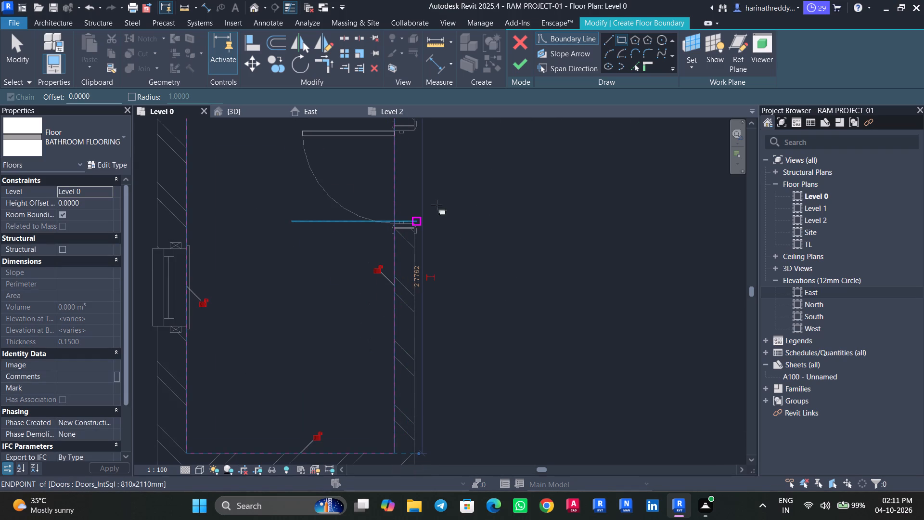
left_click(516, 66)
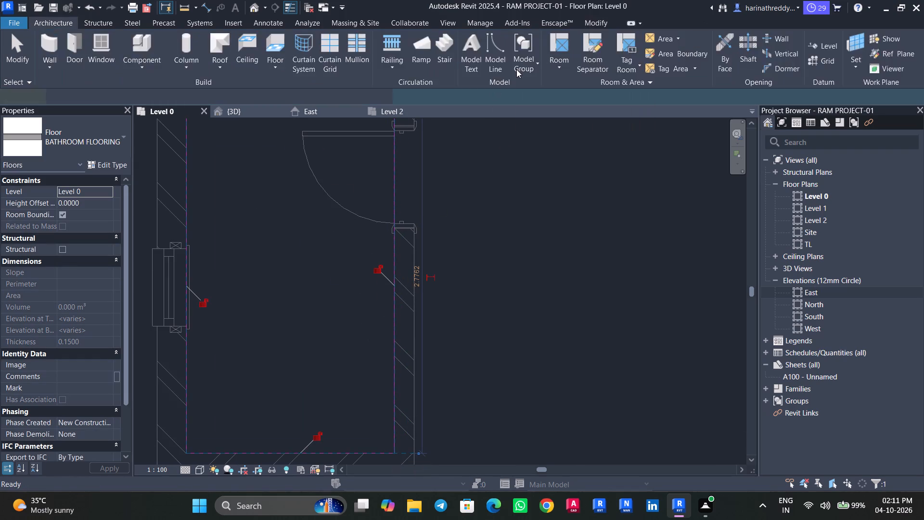
scroll(446, 232, "down", 8)
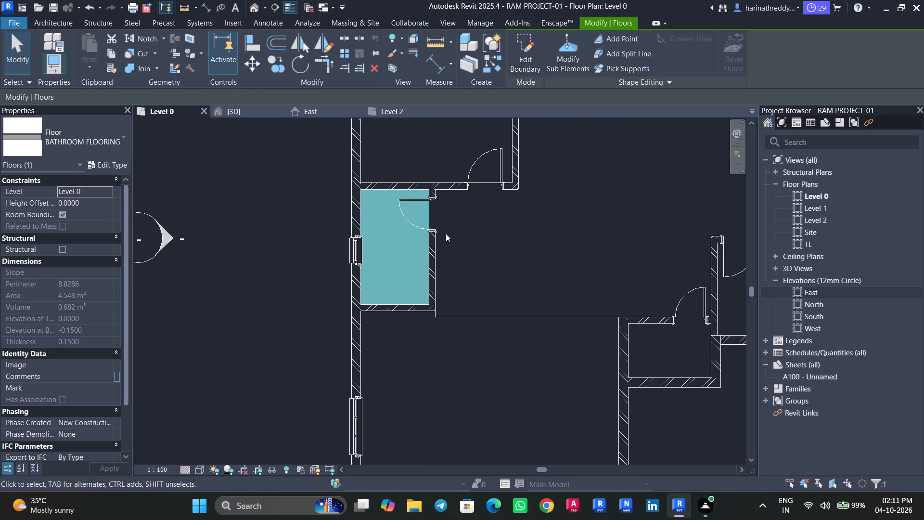
scroll(467, 243, "down", 2)
middle_click_drag(466, 252, 456, 262)
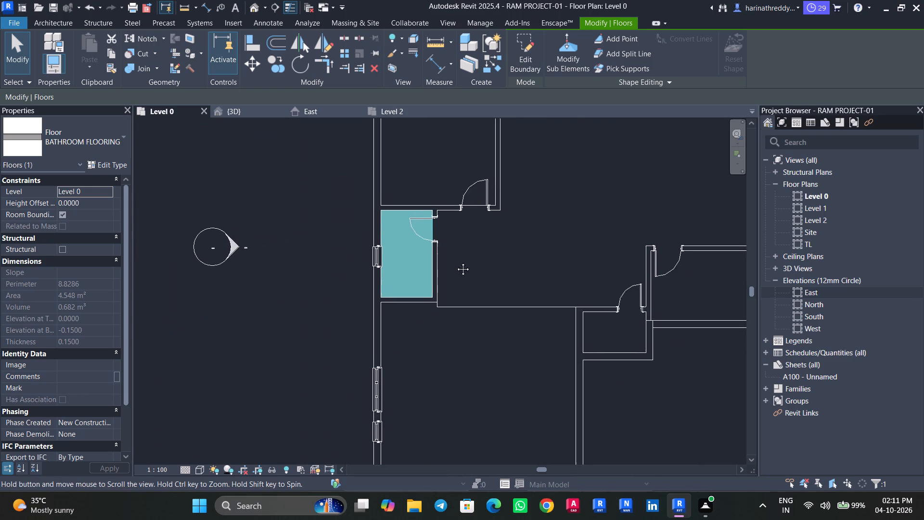
middle_click_drag(456, 262, 333, 368)
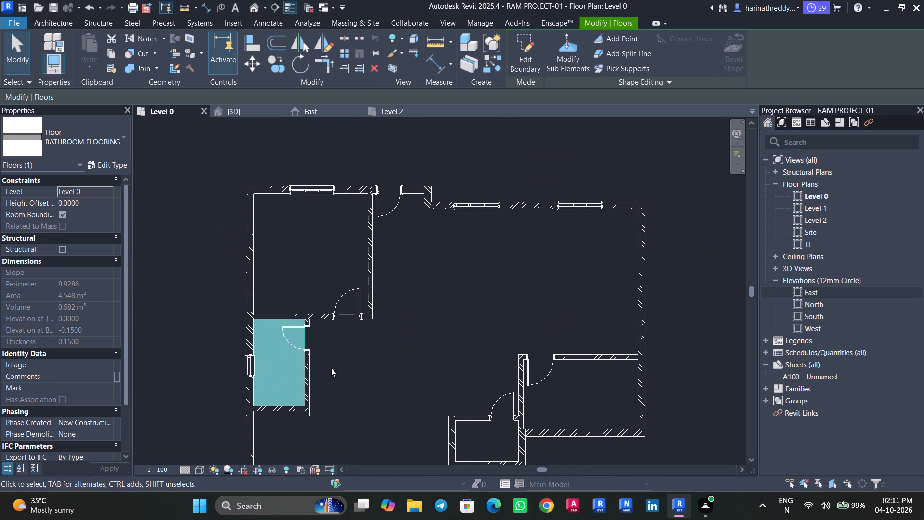
key("Escape")
key("Escape")
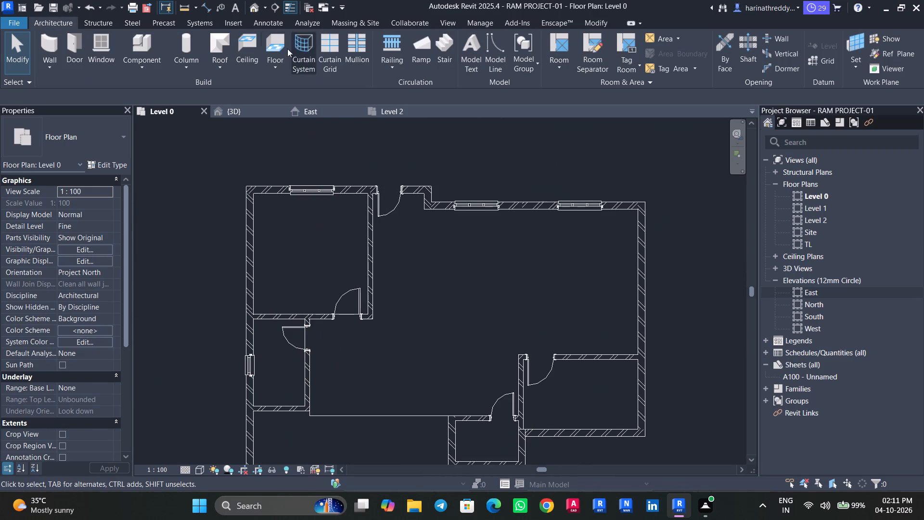
Start another architectural floor and duplicate the BATHROOM FLOORING floor type as KITCHEN FLOORING.
left_click(279, 69)
left_click(288, 82)
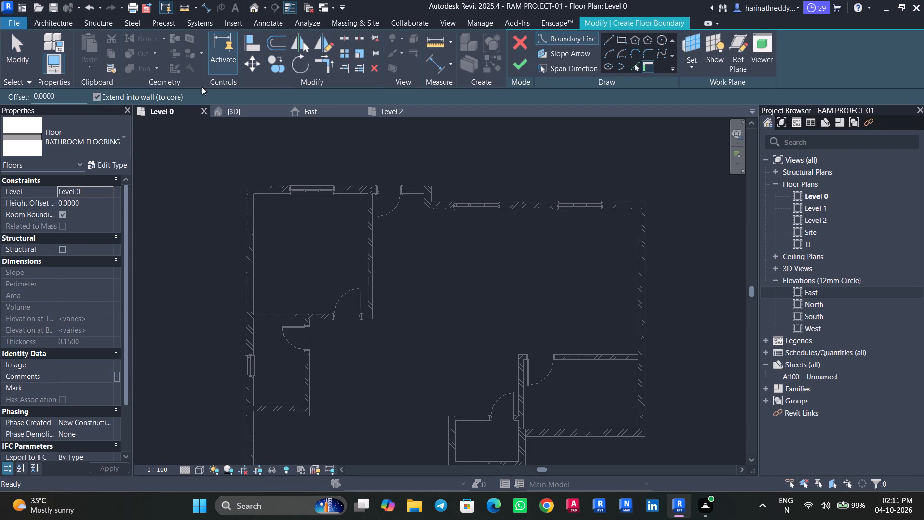
left_click(103, 164)
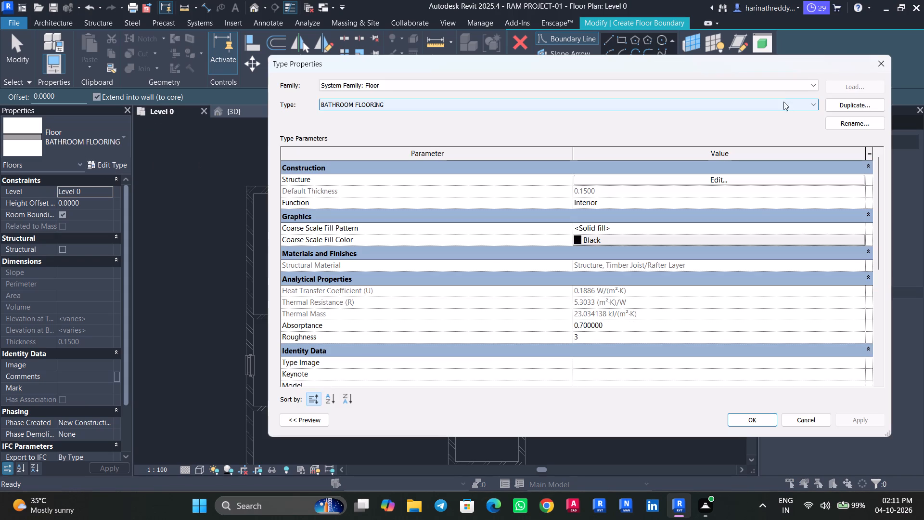
left_click(845, 98)
type("KITCHN")
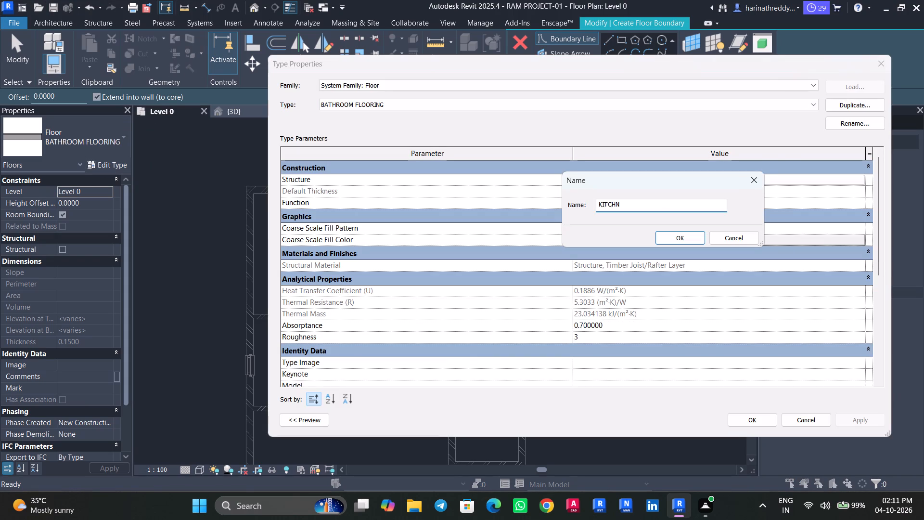
key("BackSpace")
type("EN")
key("space")
type("FLOORING")
key("Return")
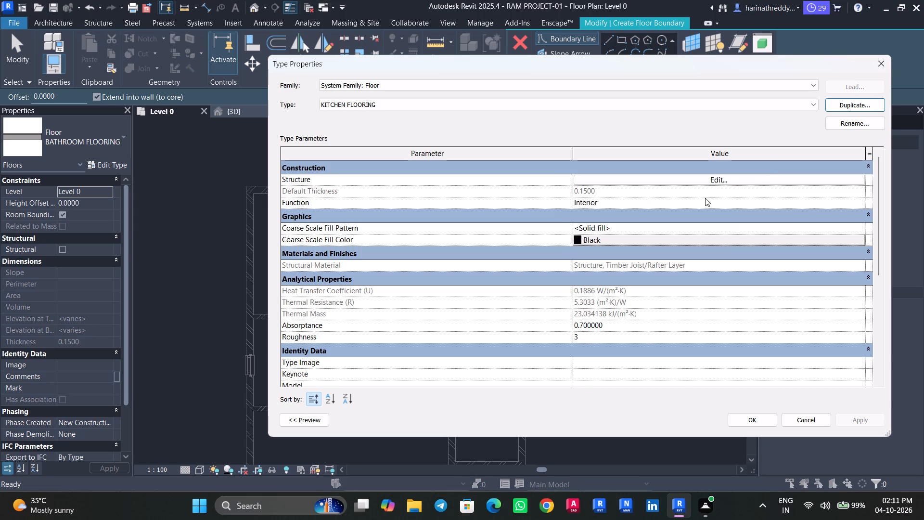
left_click(737, 414)
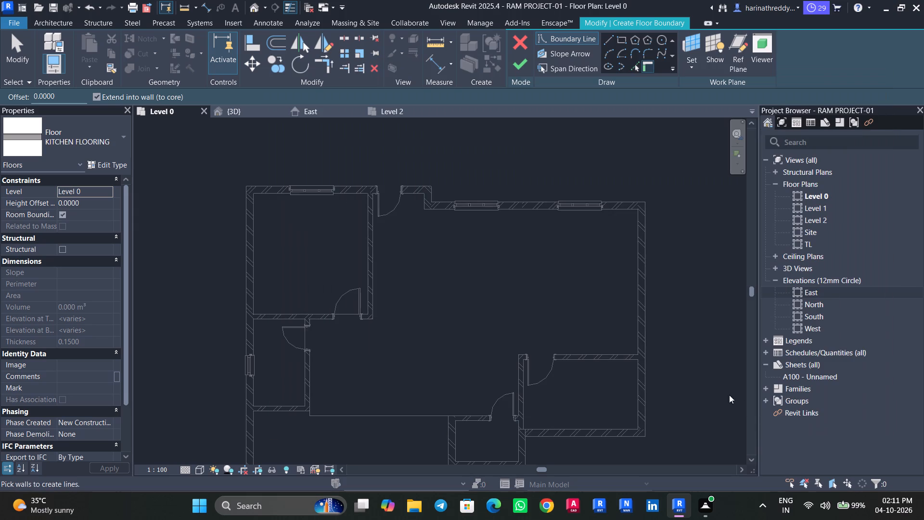
Sketch the kitchen boundary's south, east and north sides, 3.8 m wide, from the east room's northwest outer corner along the wall faces.
left_click(608, 39)
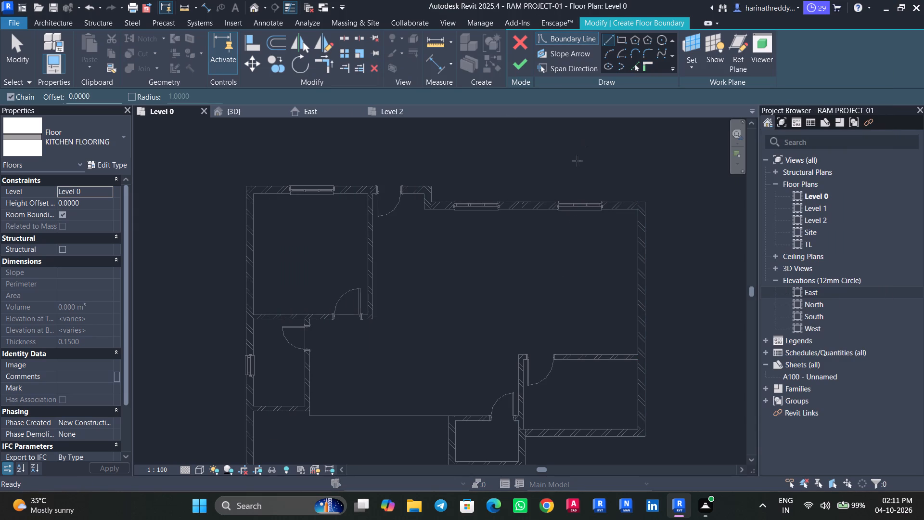
scroll(530, 349, "up", 6)
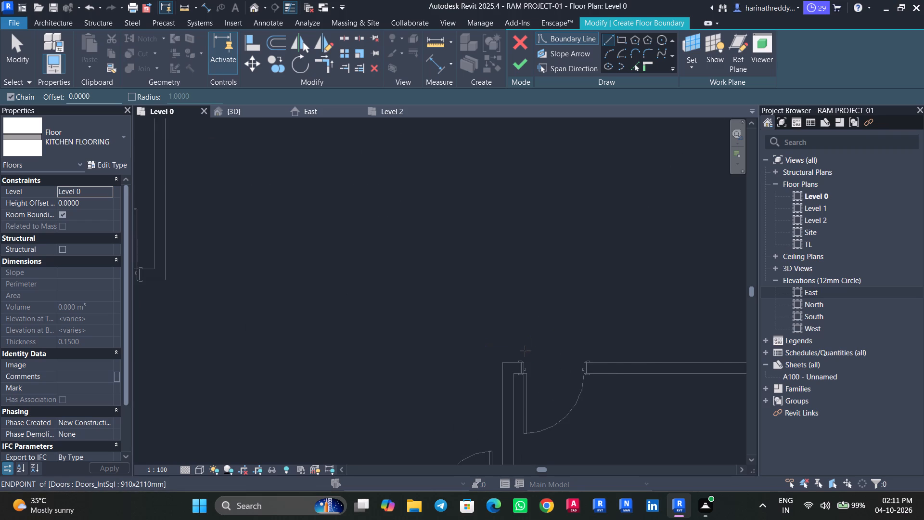
left_click(502, 364)
scroll(641, 336, "down", 5)
middle_click_drag(641, 336, 547, 339)
scroll(641, 336, "up", 1)
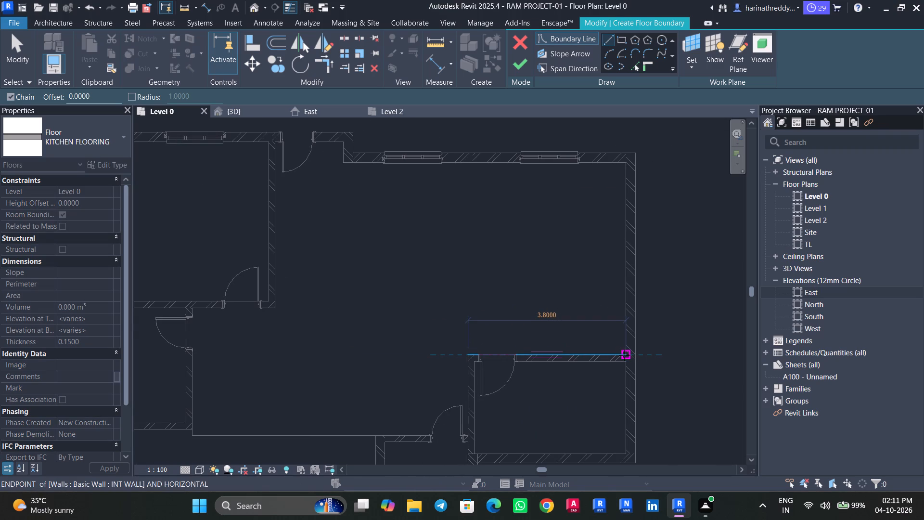
left_click(624, 355)
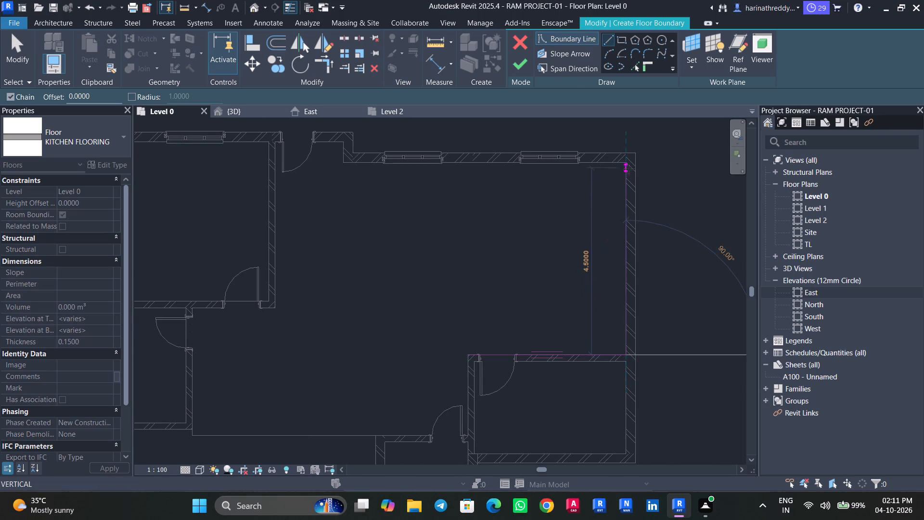
left_click(627, 165)
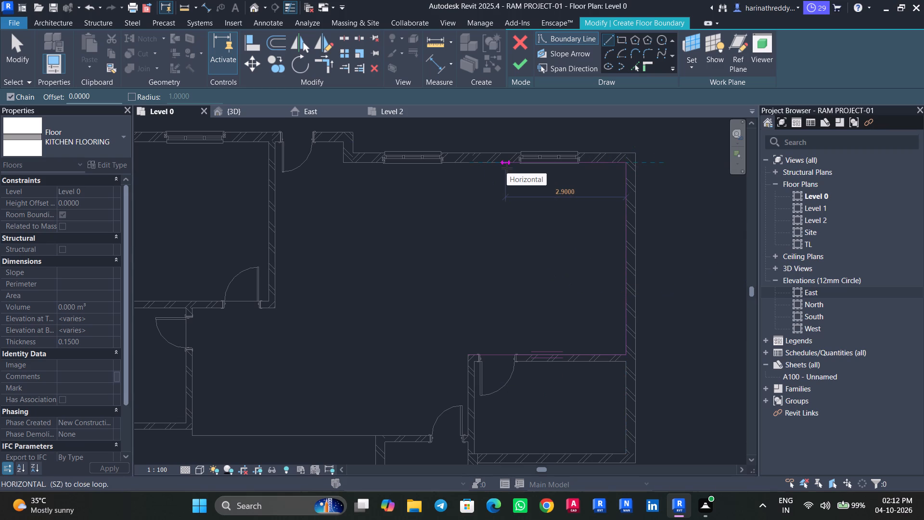
left_click(469, 163)
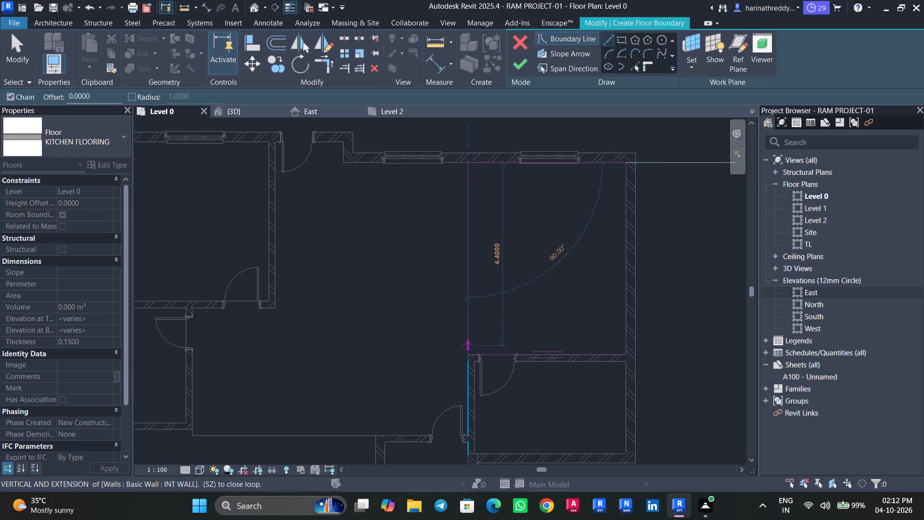
Close the boundary with a west side about 4.62 m long back to the starting corner and finish the KITCHEN FLOORING floor.
scroll(468, 353, "up", 3)
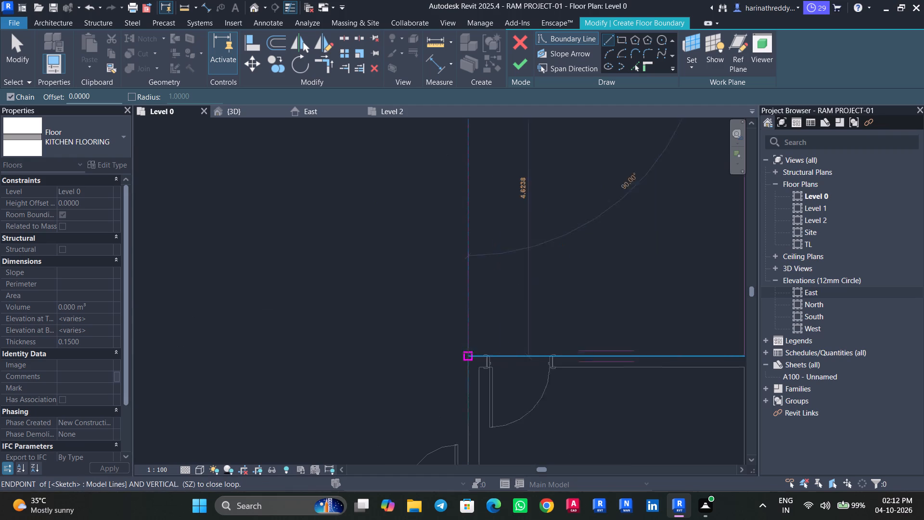
scroll(468, 353, "up", 8)
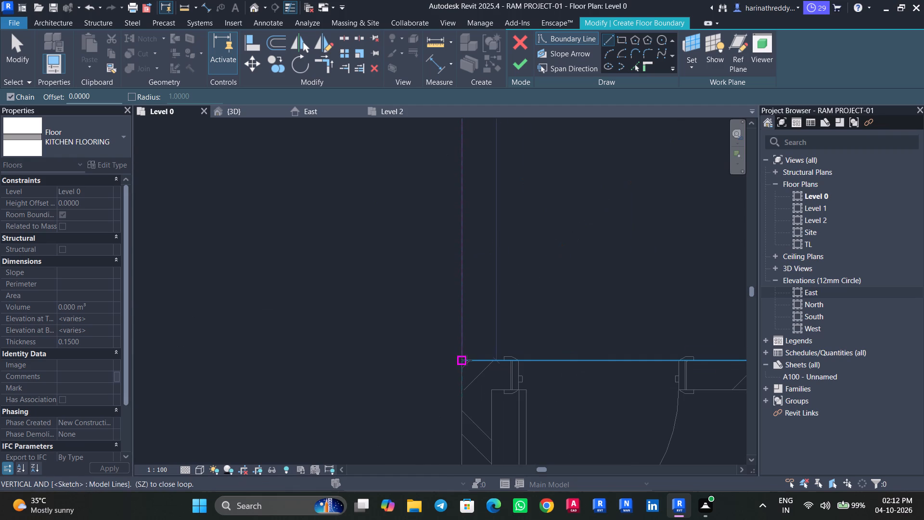
left_click(461, 362)
scroll(473, 347, "down", 4)
scroll(473, 347, "up", 1)
scroll(473, 347, "down", 6)
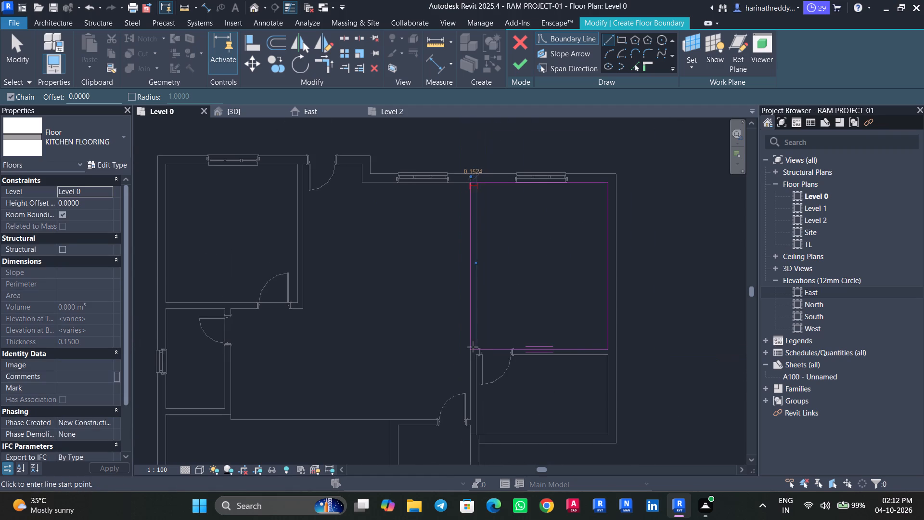
scroll(473, 347, "down", 4)
middle_click_drag(489, 331, 443, 412)
left_click(517, 70)
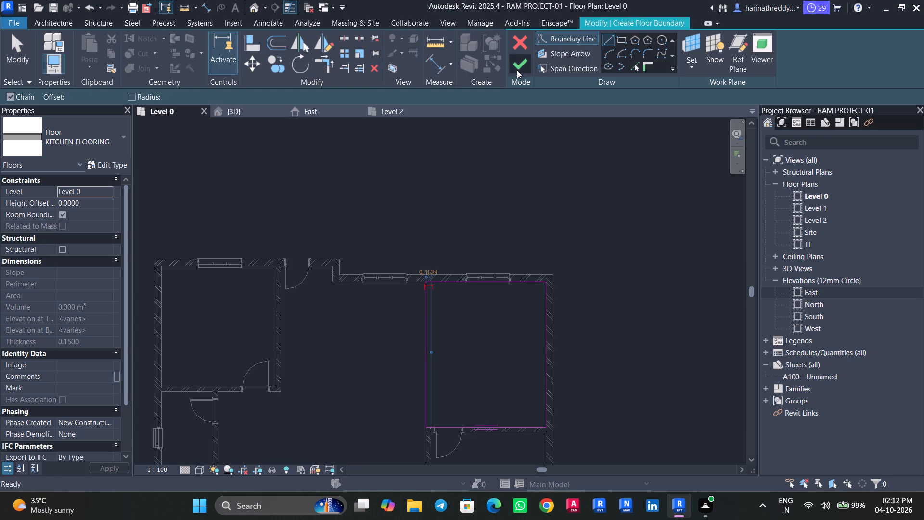
scroll(515, 344, "down", 7)
middle_click_drag(514, 345, 512, 285)
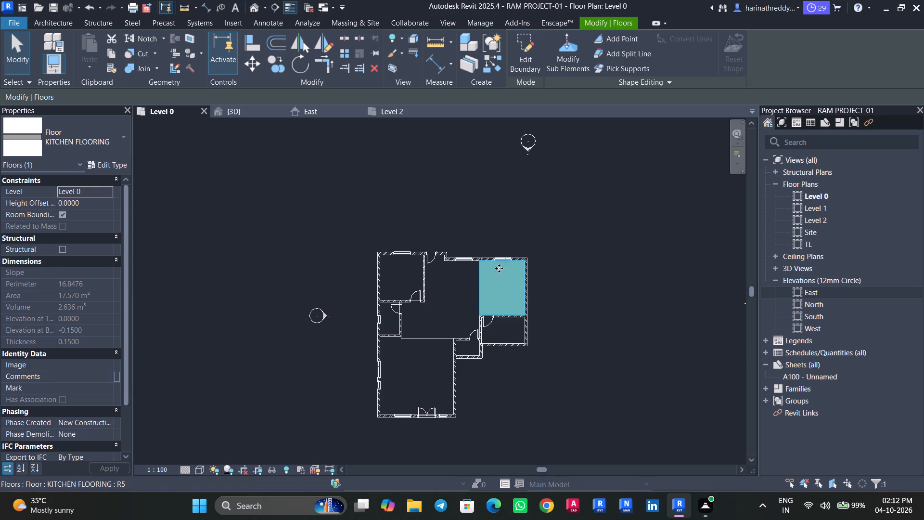
key("Escape")
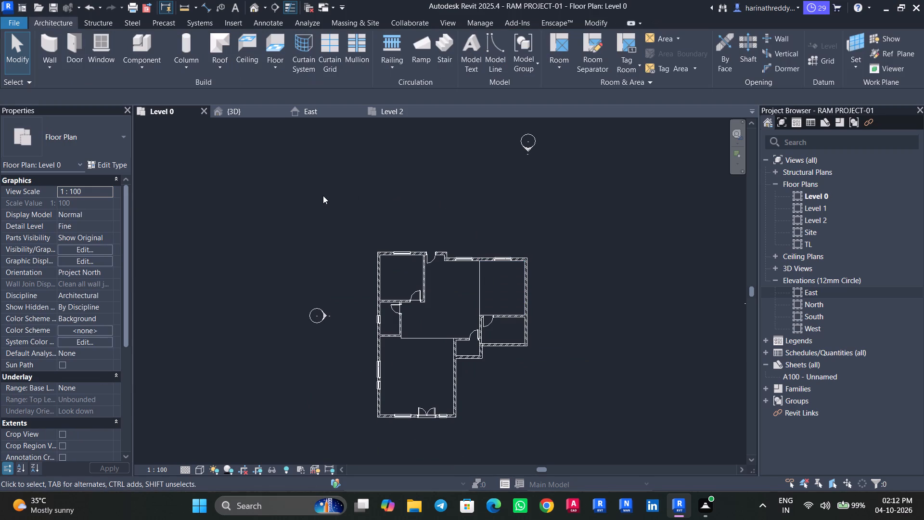
Start another architectural floor and duplicate the KITCHEN FLOORING floor type as POOJA FLOORING.
left_click(275, 68)
left_click(312, 89)
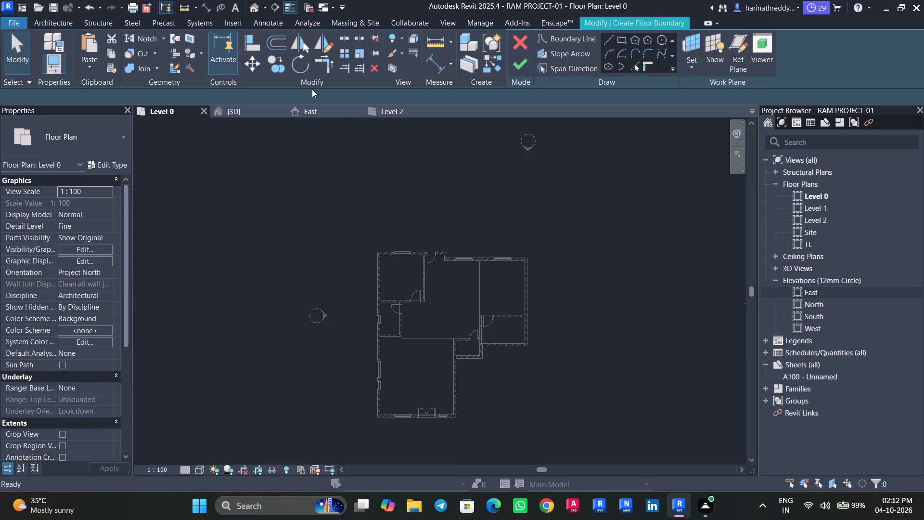
left_click(99, 165)
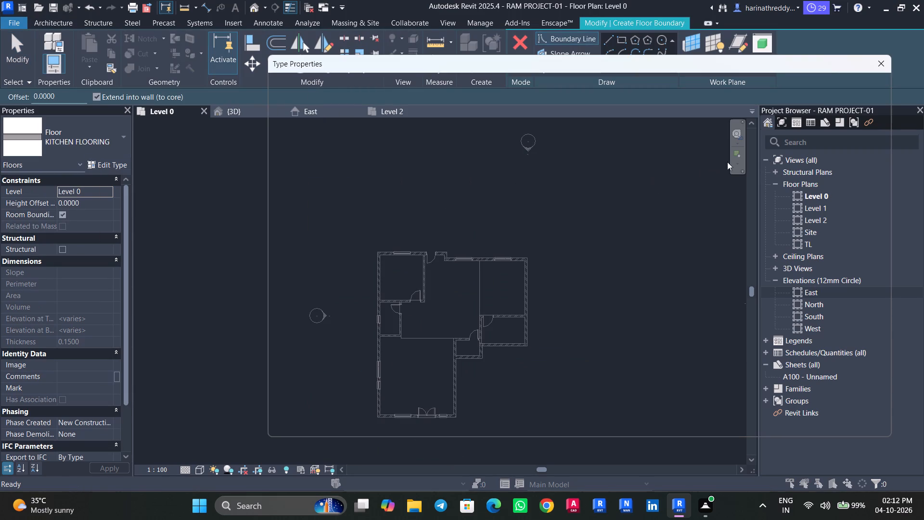
left_click(848, 103)
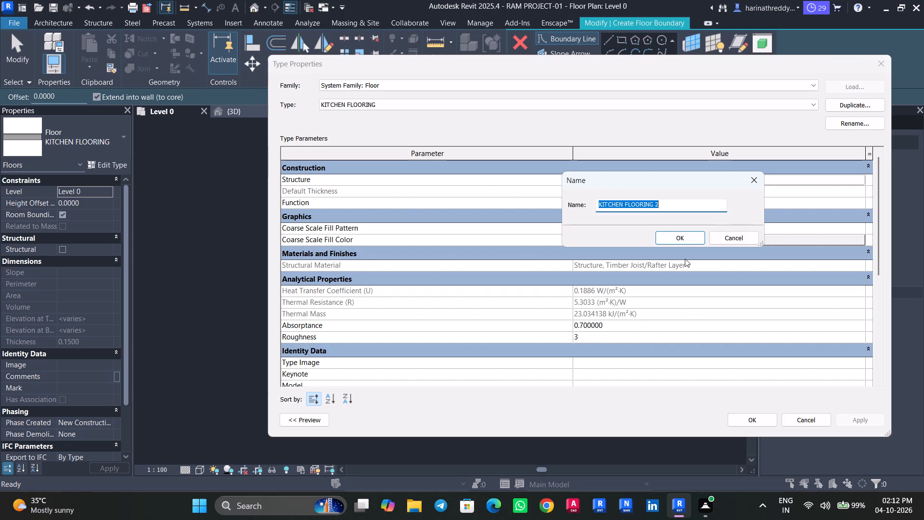
type("POOJA FLOORING")
key("Return")
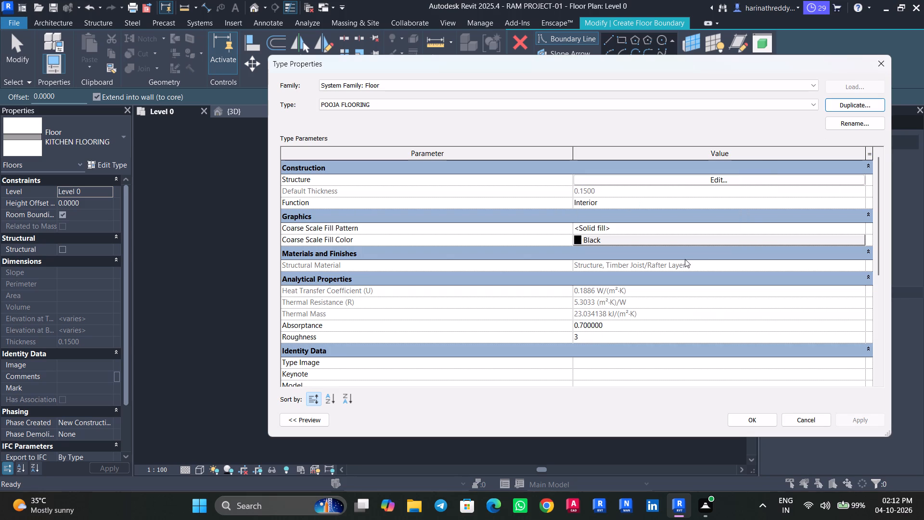
left_click(762, 420)
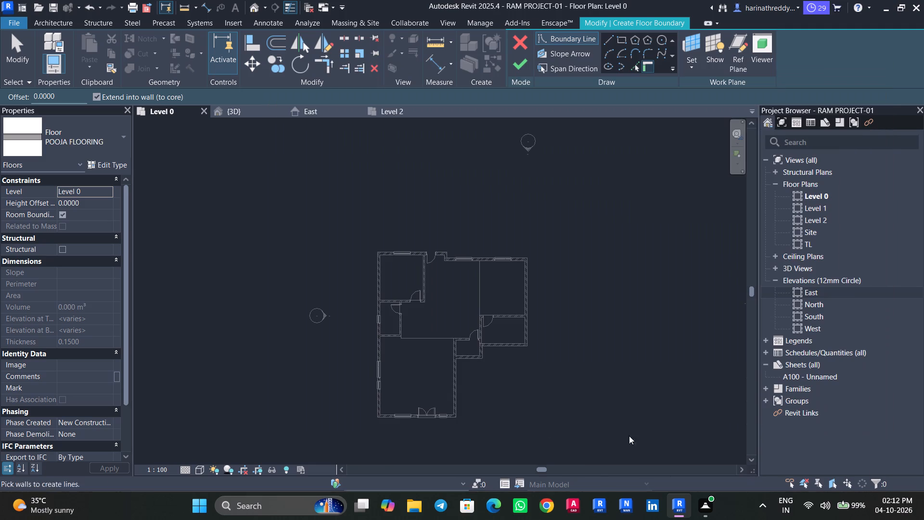
Sketch a rectangular boundary about 2.0 x 1.31 m along the small pooja room's inner wall faces and finish the POOJA FLOORING floor.
scroll(463, 351, "up", 8)
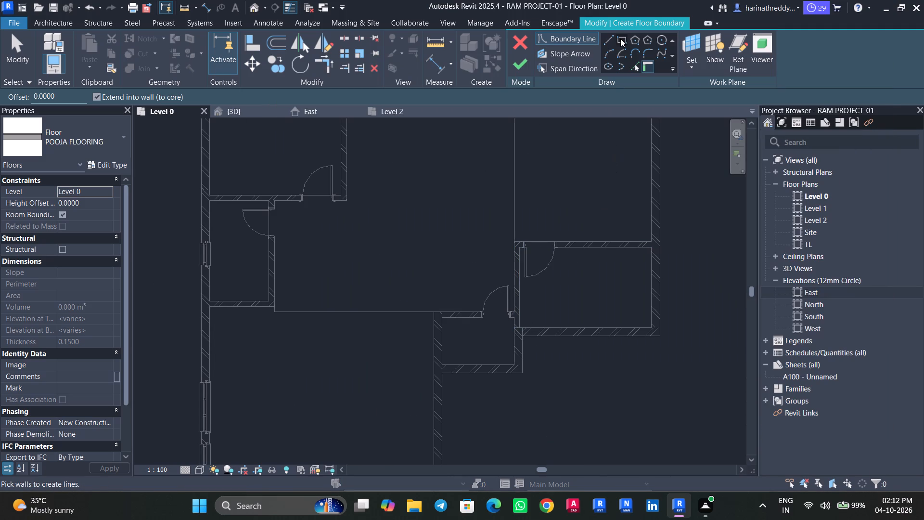
left_click(620, 39)
scroll(458, 352, "up", 4)
scroll(458, 352, "down", 1)
scroll(458, 352, "up", 2)
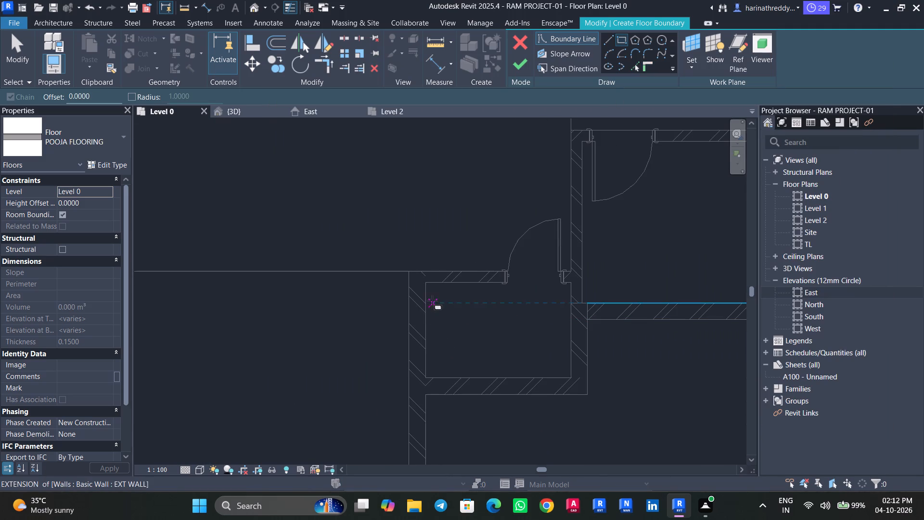
left_click(427, 283)
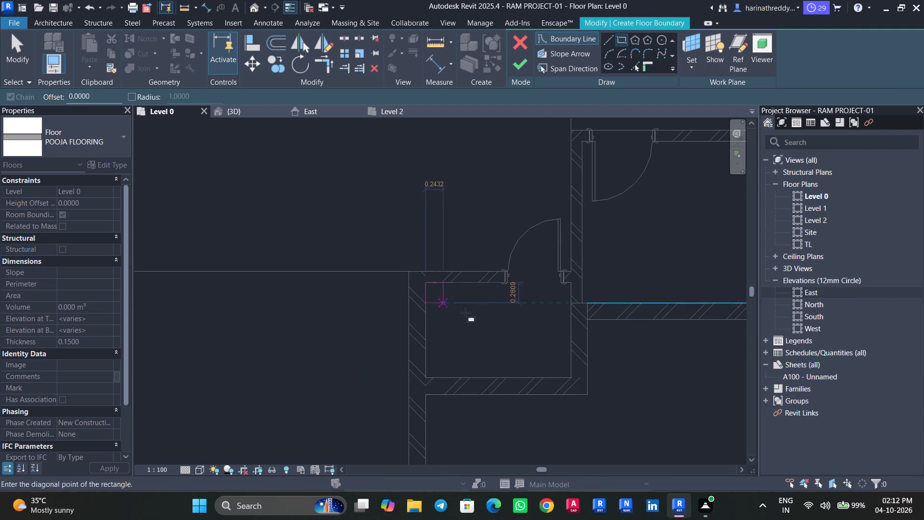
left_click(570, 376)
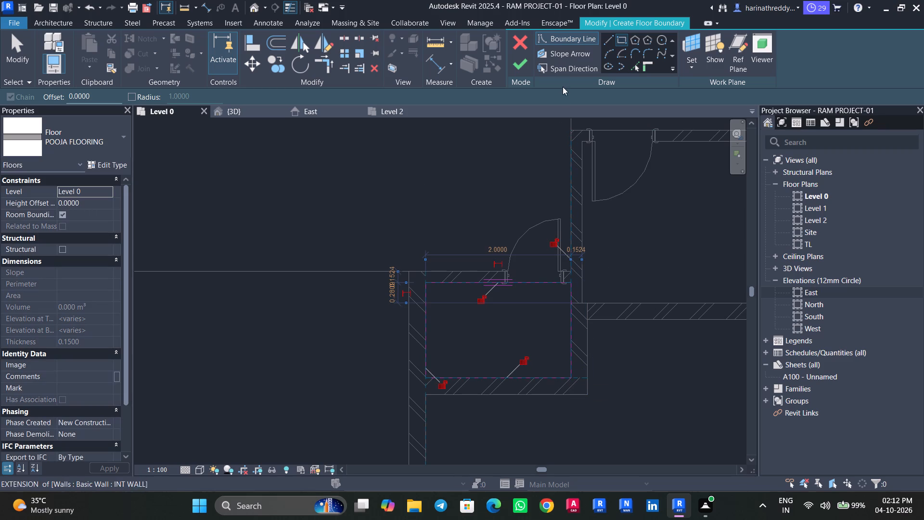
left_click(521, 63)
scroll(572, 255, "down", 3)
scroll(573, 257, "up", 1)
scroll(573, 257, "down", 4)
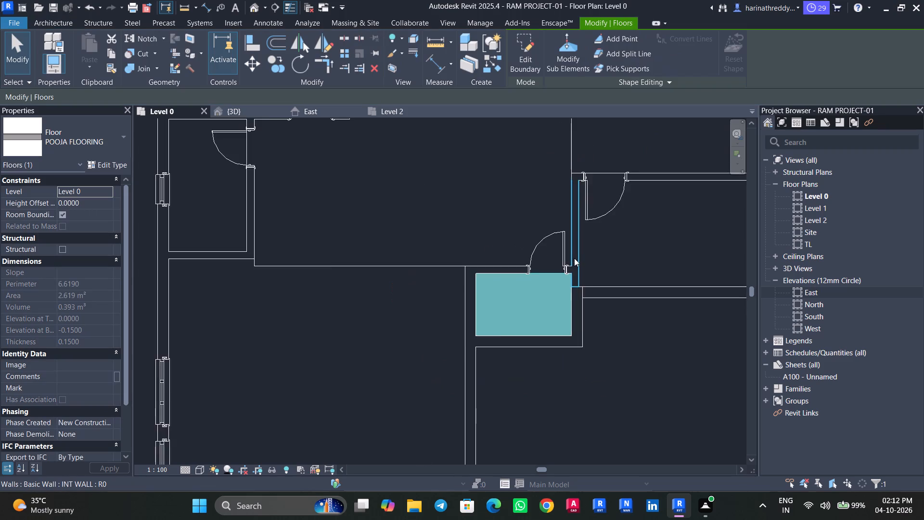
scroll(574, 258, "down", 3)
middle_click_drag(574, 261, 506, 311)
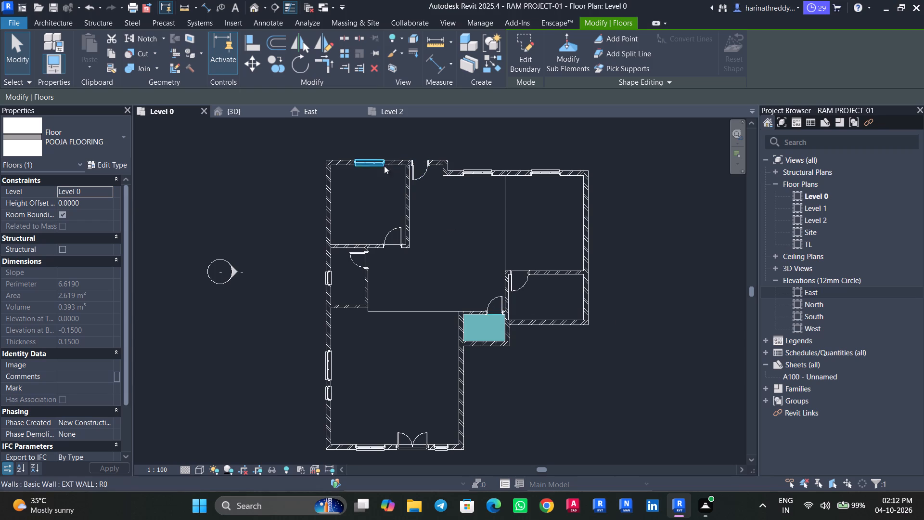
key("Escape")
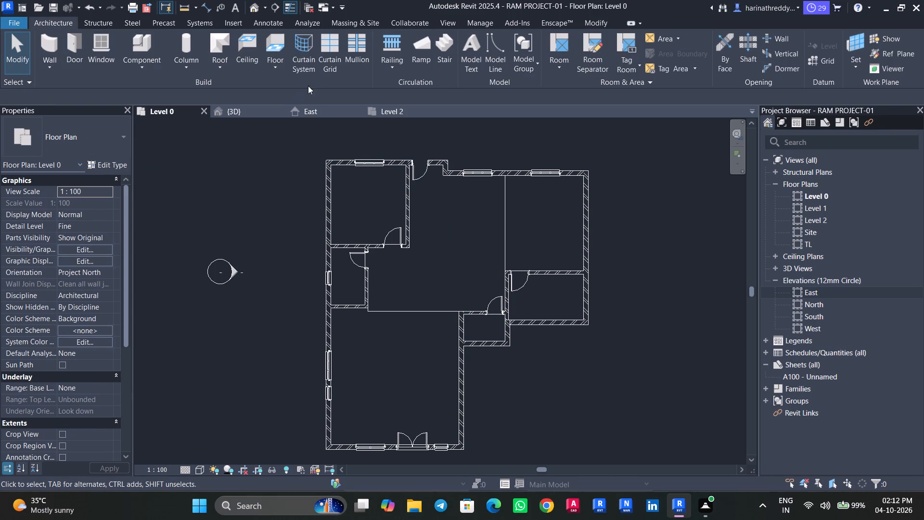
Start another architectural floor and duplicate the POOJA FLOORING floor type as EXTRA ROOM/ ENTERTAINMENT ROOM.
left_click(286, 70)
left_click(286, 86)
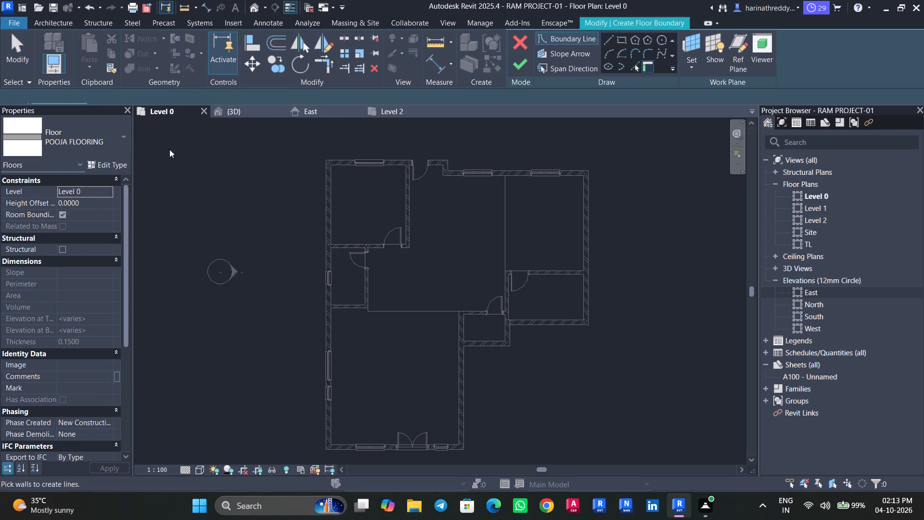
left_click(105, 169)
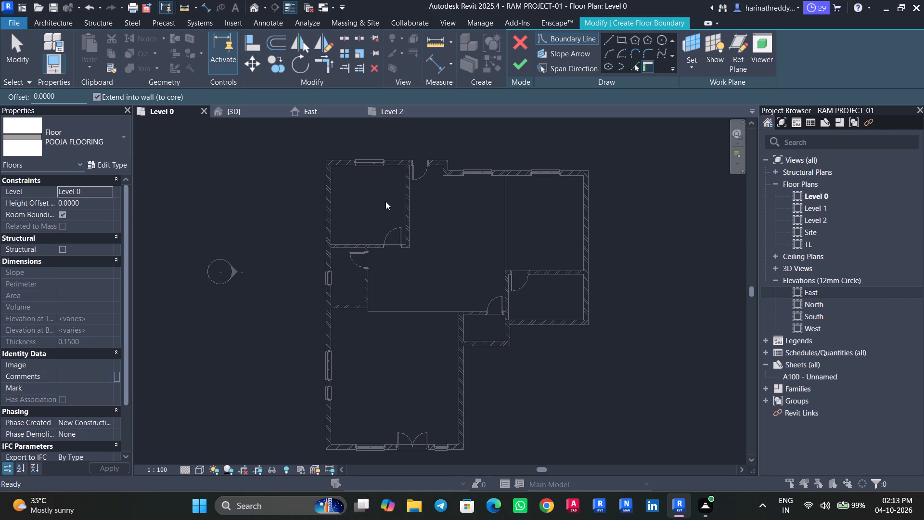
left_click(856, 106)
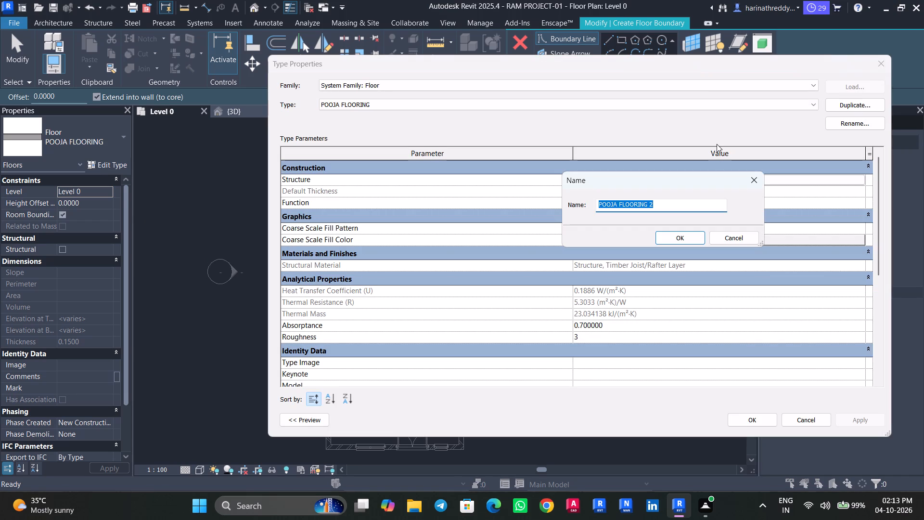
type("EX")
type("TRA ROOM/ ENT")
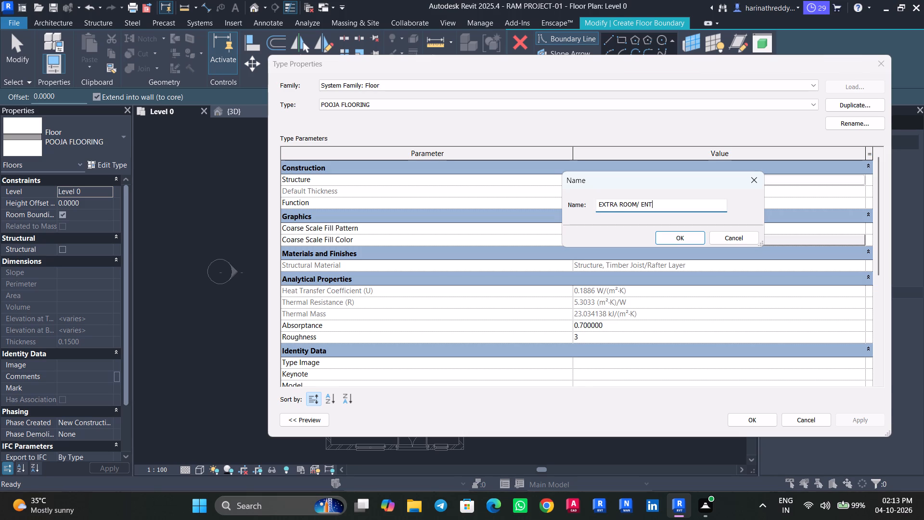
key("BackSpace")
type("TE")
type("RTAINMENT")
key("space")
type("ROOM")
key("Return")
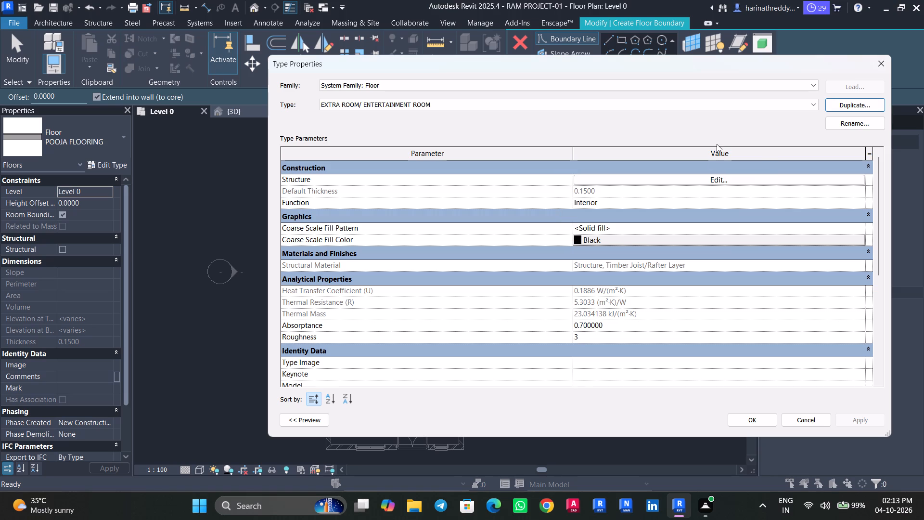
left_click(741, 420)
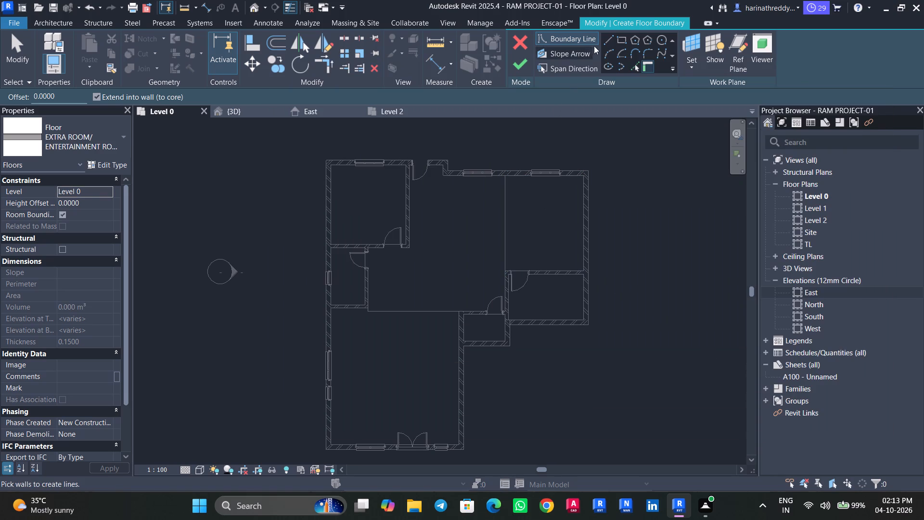
Sketch a rectangular boundary about 2.22 m deep along the inner wall faces of the room south of the kitchen and finish the floor.
left_click(623, 43)
scroll(552, 281, "up", 5)
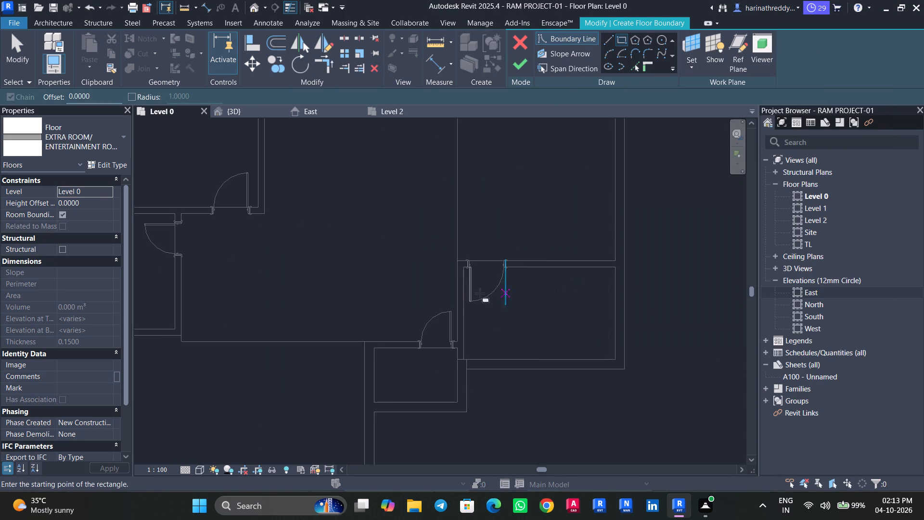
scroll(476, 281, "up", 7)
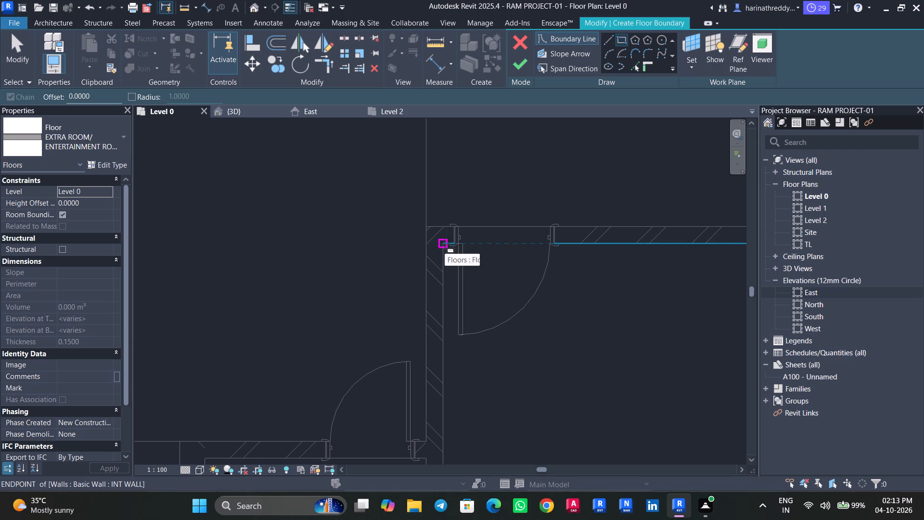
scroll(445, 244, "up", 5)
left_click(441, 246)
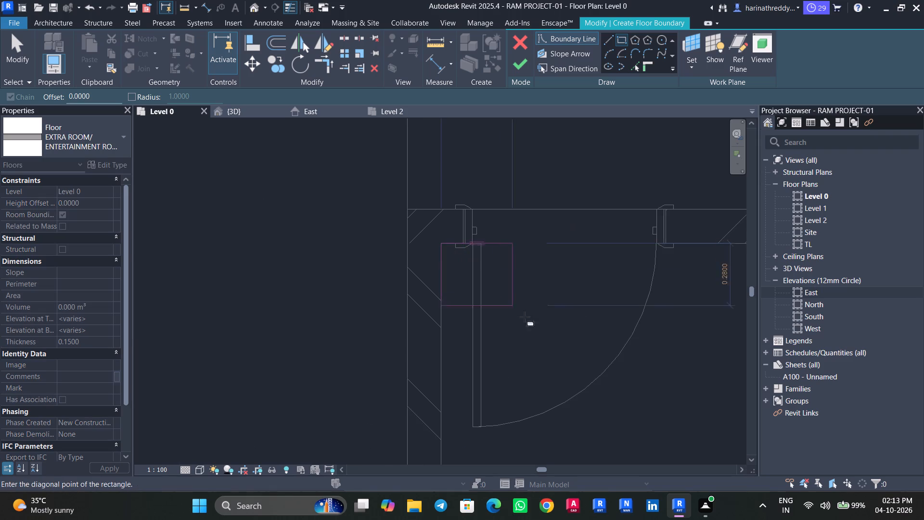
scroll(561, 346, "down", 8)
middle_click_drag(561, 346, 381, 161)
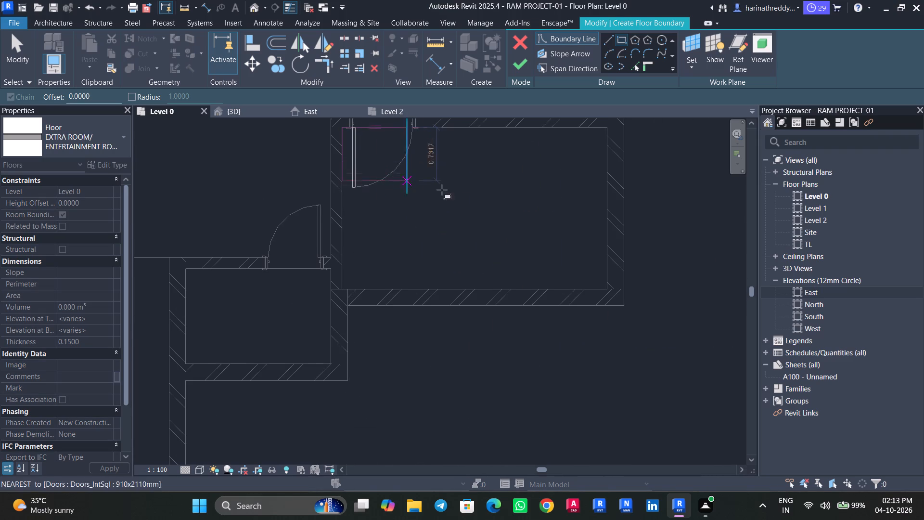
left_click(608, 290)
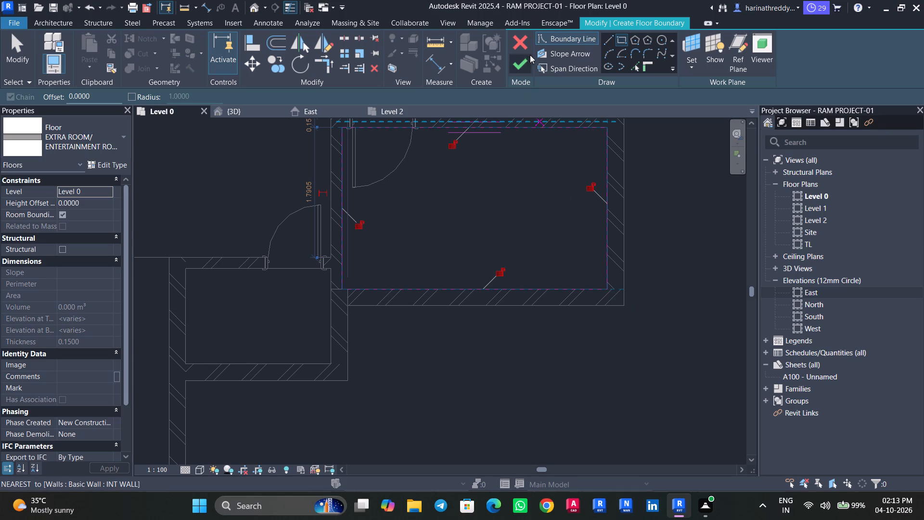
left_click(522, 62)
scroll(516, 111, "down", 3)
scroll(508, 128, "up", 2)
scroll(504, 132, "down", 1)
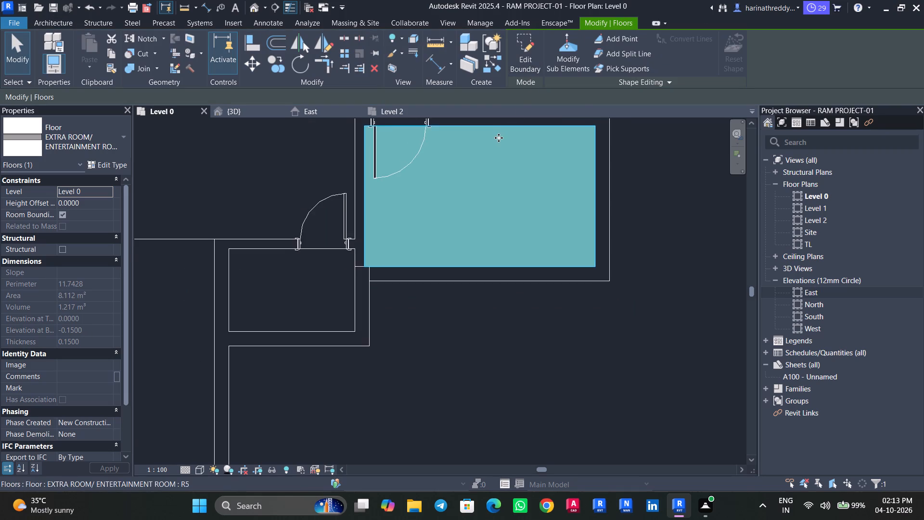
scroll(498, 138, "down", 4)
middle_click_drag(498, 141, 556, 300)
scroll(421, 239, "down", 1)
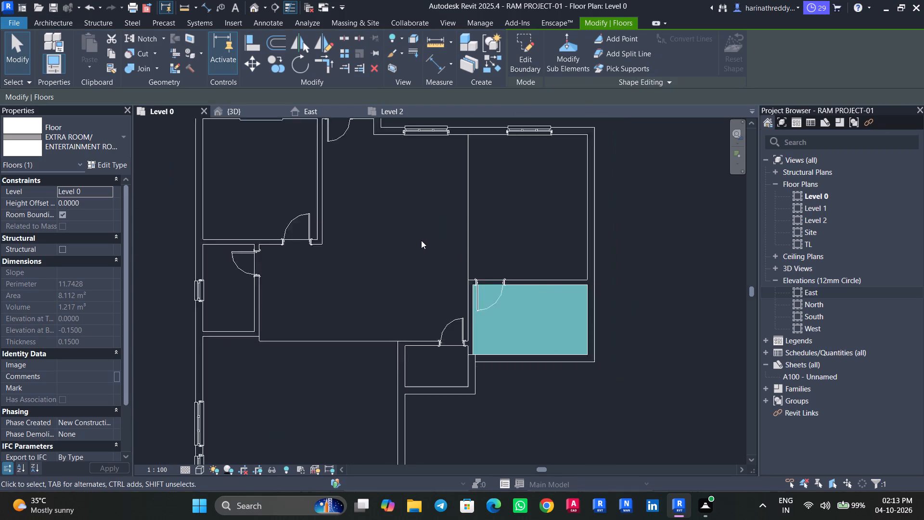
scroll(421, 240, "down", 2)
key("Escape")
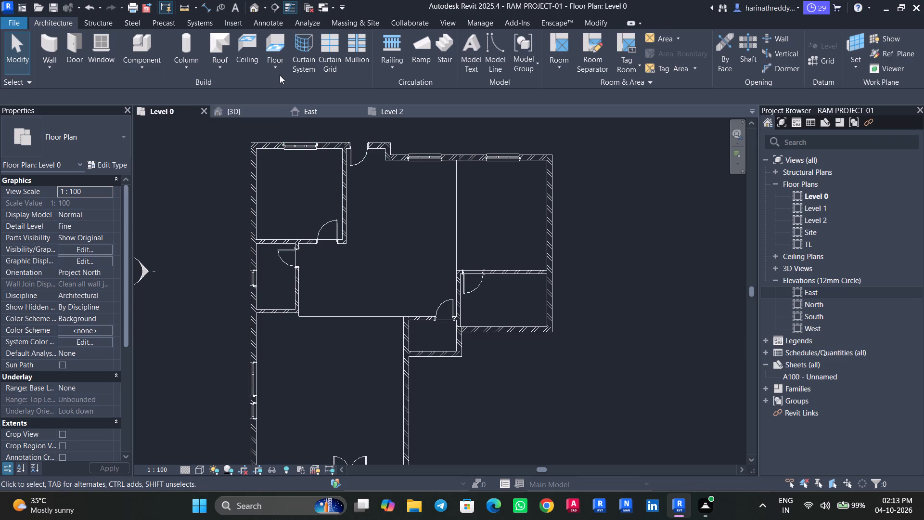
Start another architectural floor and duplicate the EXTRA ROOM/ ENTERTAINMENT ROOM floor type as DINING AERA.
left_click(270, 66)
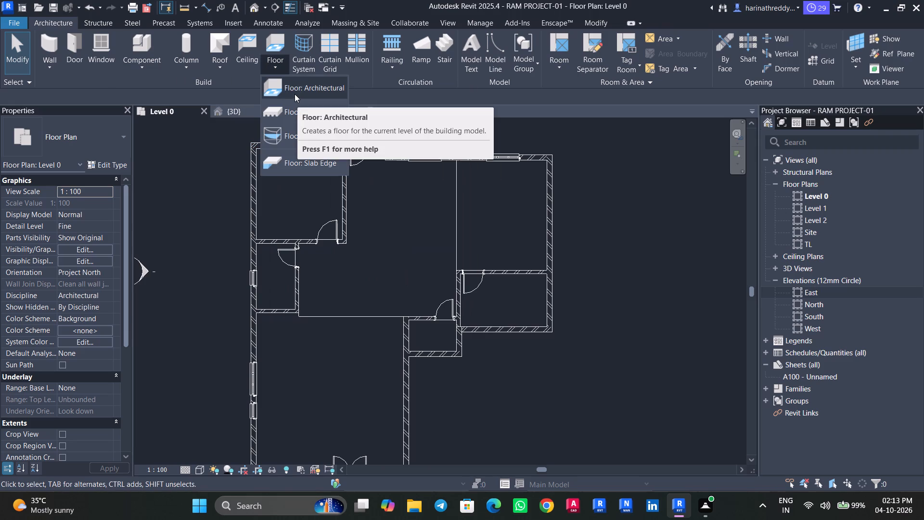
left_click(295, 94)
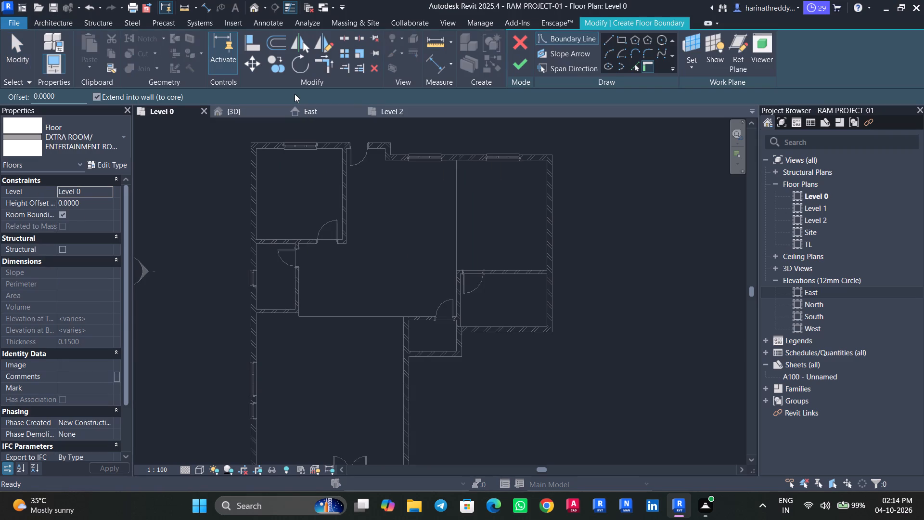
left_click(113, 163)
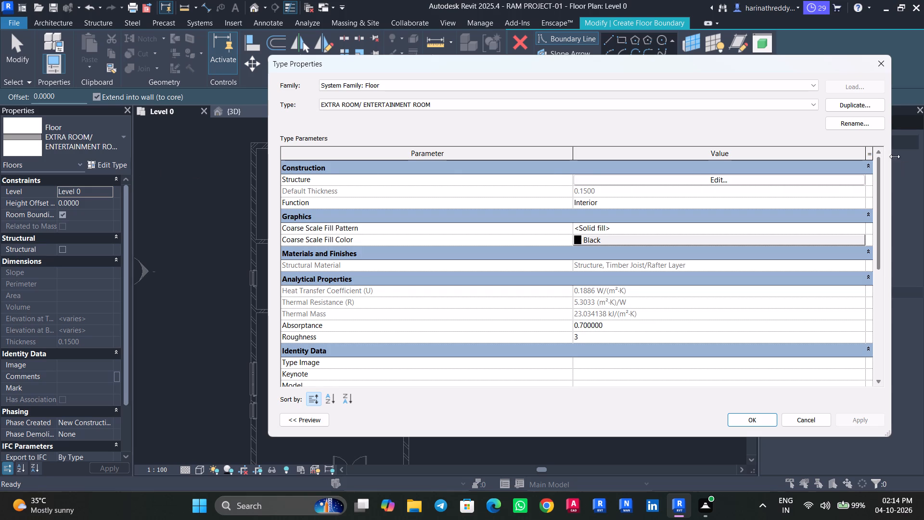
left_click(868, 110)
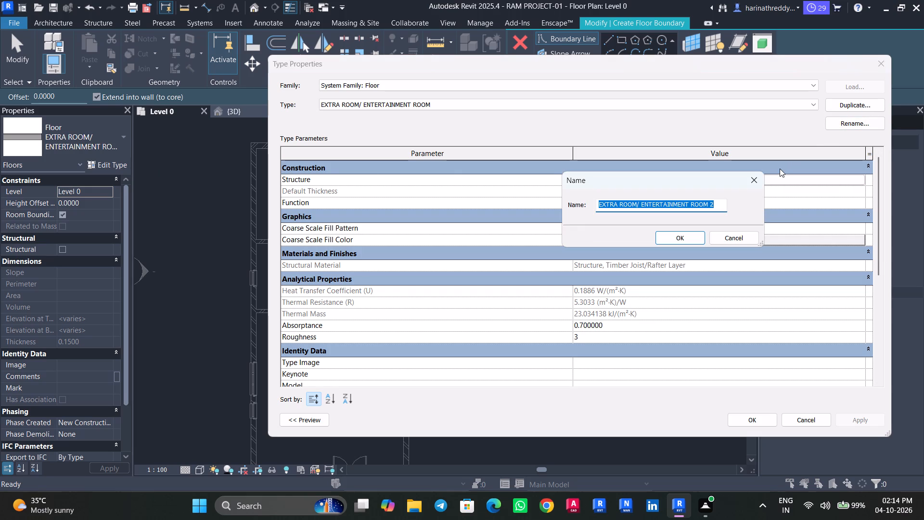
type("DI")
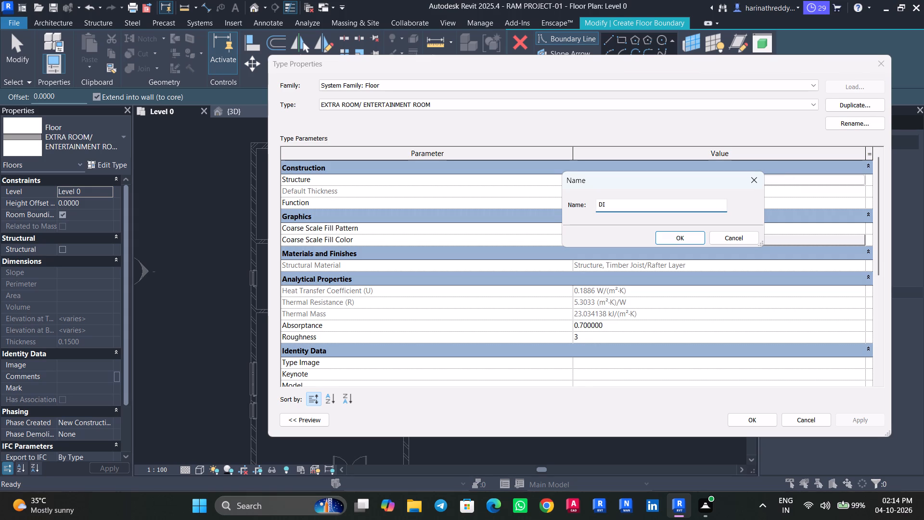
type("NING")
key("space")
type("AE")
key("BackSpace")
key("r")
key("BackSpace")
type("ERA")
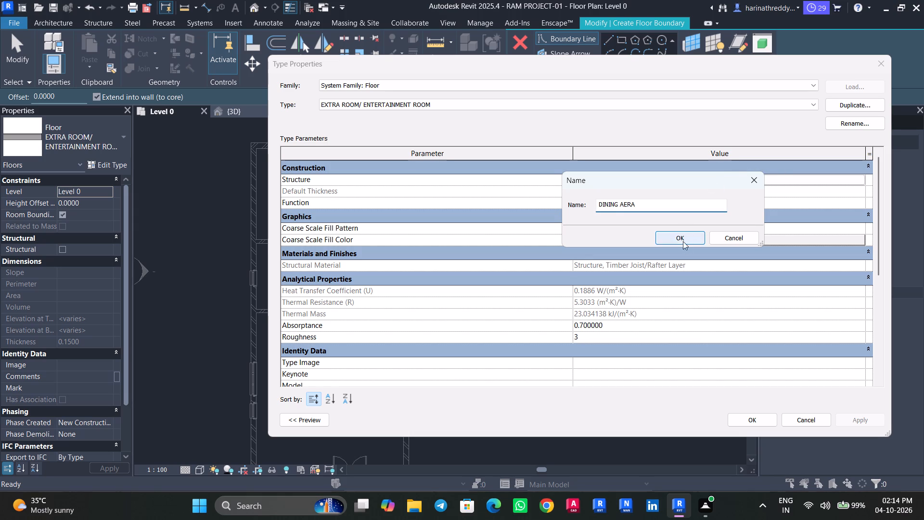
left_click(686, 246)
left_click(685, 241)
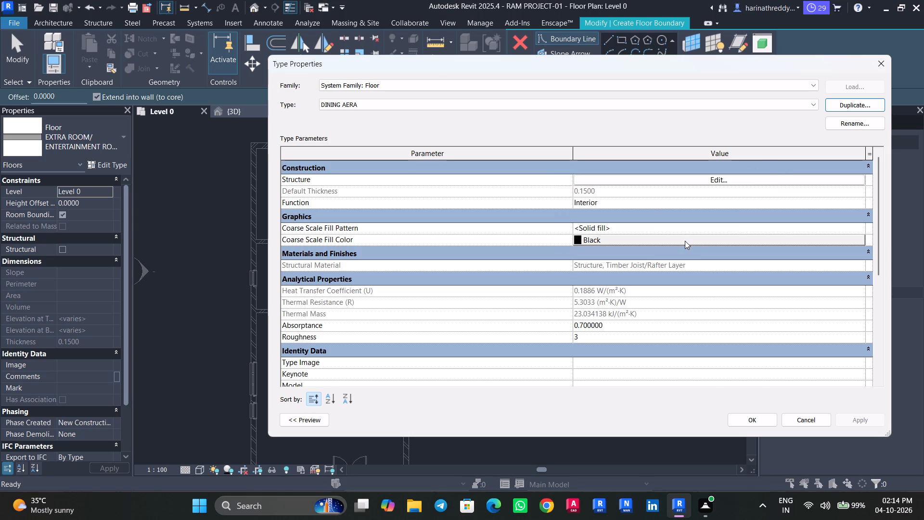
left_click(755, 418)
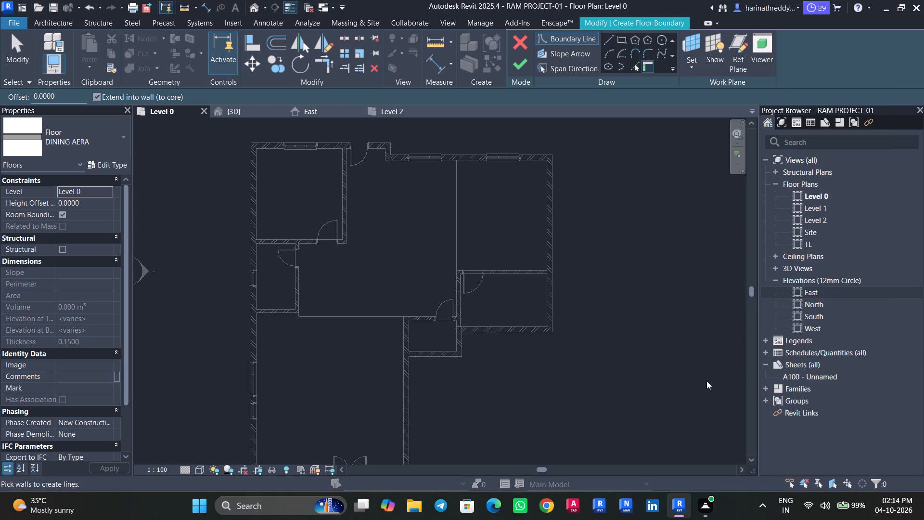
Draw the first DINING AERA boundary line along the north wall's inner face past the entry door, from the room corner to the wall jog.
left_click(608, 39)
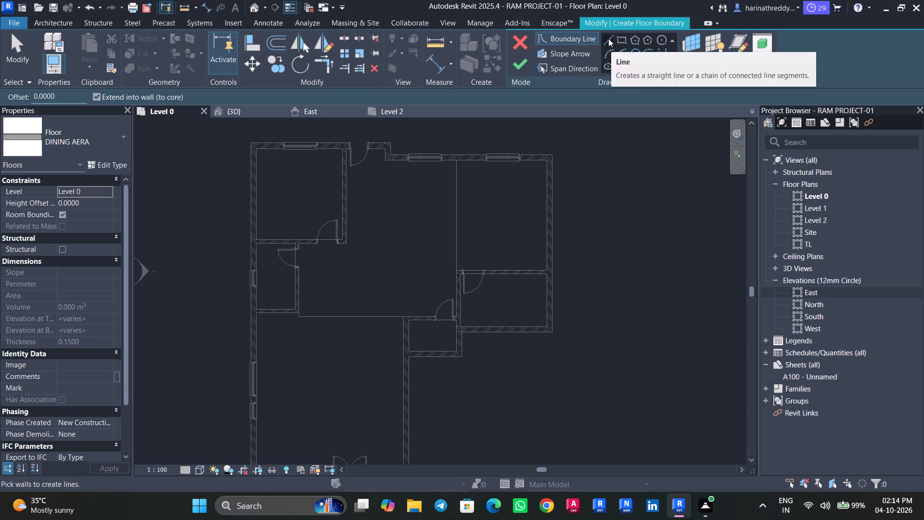
scroll(382, 186, "up", 7)
middle_click_drag(380, 182, 365, 245)
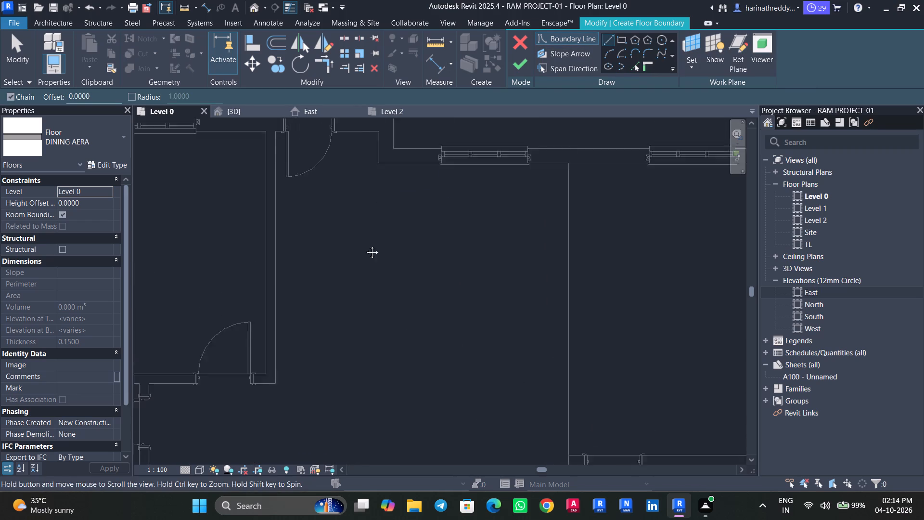
middle_click_drag(365, 245, 368, 265)
scroll(276, 172, "up", 3)
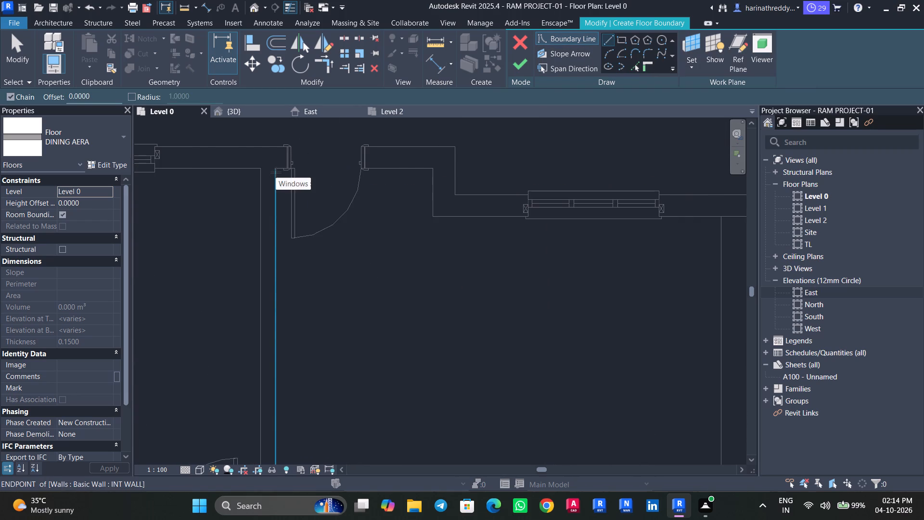
left_click(275, 168)
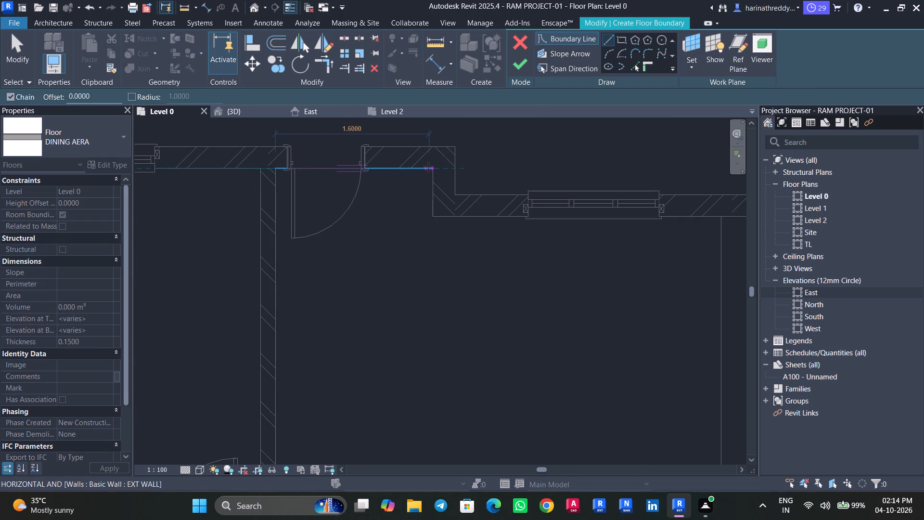
left_click(432, 167)
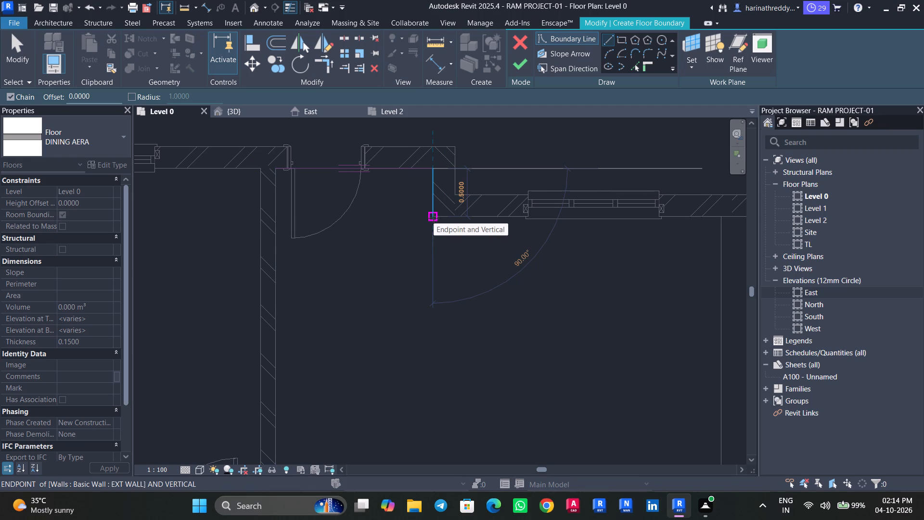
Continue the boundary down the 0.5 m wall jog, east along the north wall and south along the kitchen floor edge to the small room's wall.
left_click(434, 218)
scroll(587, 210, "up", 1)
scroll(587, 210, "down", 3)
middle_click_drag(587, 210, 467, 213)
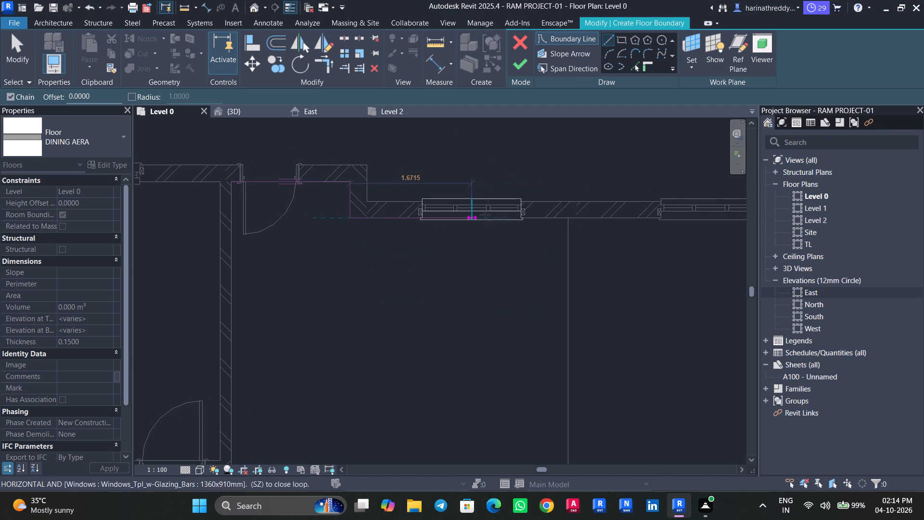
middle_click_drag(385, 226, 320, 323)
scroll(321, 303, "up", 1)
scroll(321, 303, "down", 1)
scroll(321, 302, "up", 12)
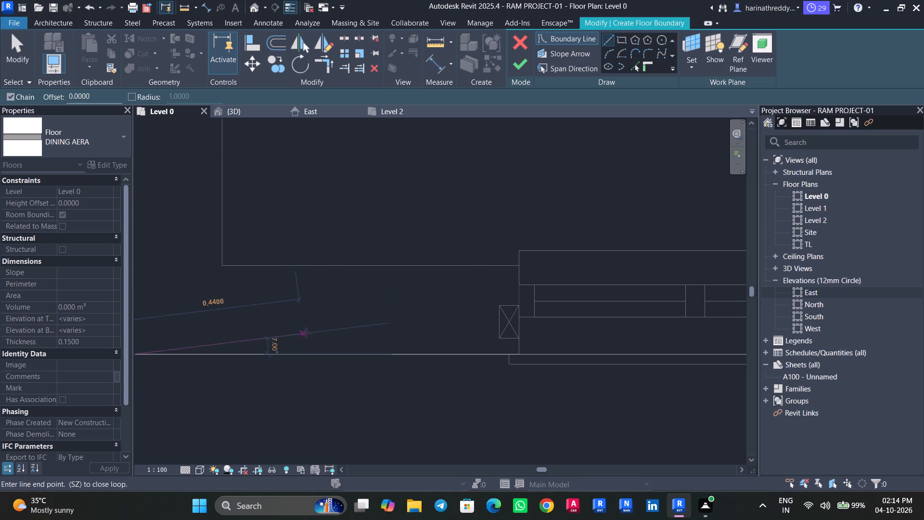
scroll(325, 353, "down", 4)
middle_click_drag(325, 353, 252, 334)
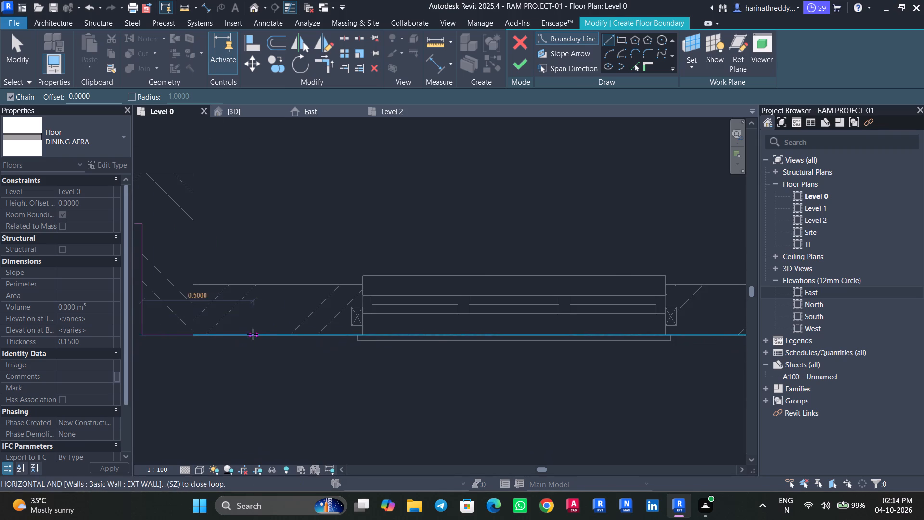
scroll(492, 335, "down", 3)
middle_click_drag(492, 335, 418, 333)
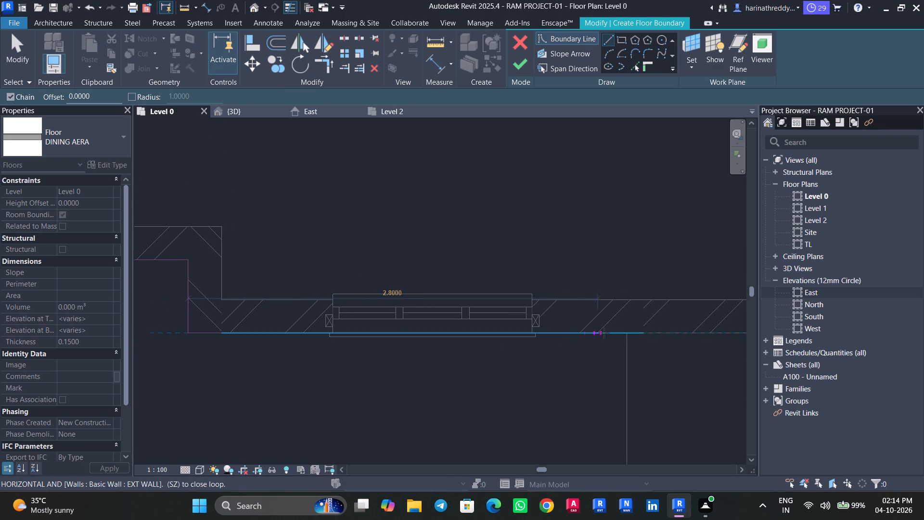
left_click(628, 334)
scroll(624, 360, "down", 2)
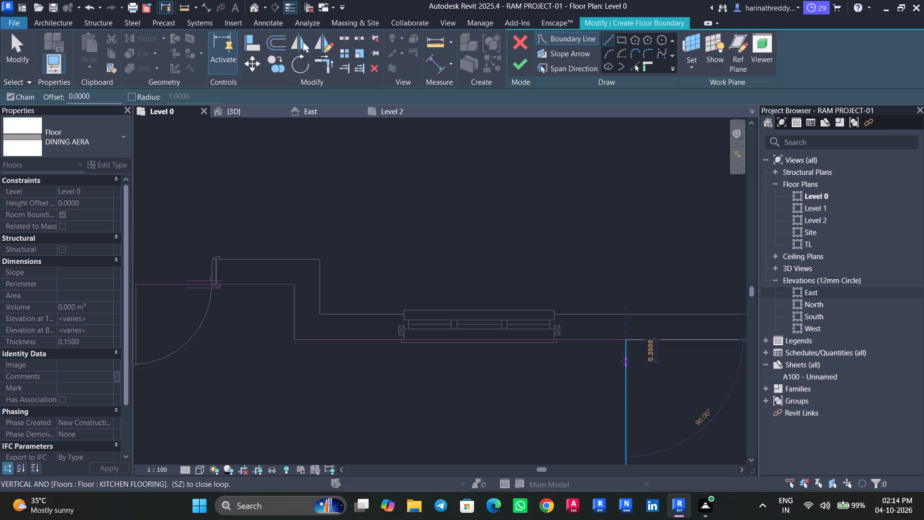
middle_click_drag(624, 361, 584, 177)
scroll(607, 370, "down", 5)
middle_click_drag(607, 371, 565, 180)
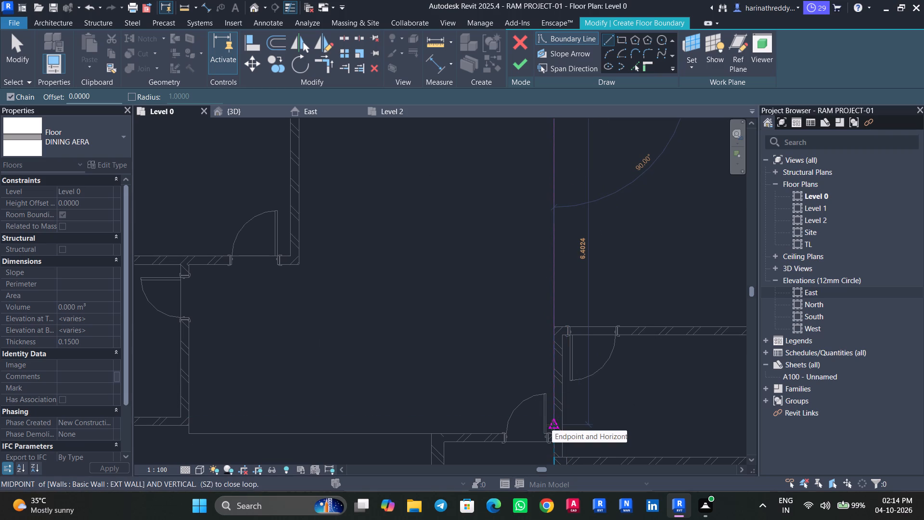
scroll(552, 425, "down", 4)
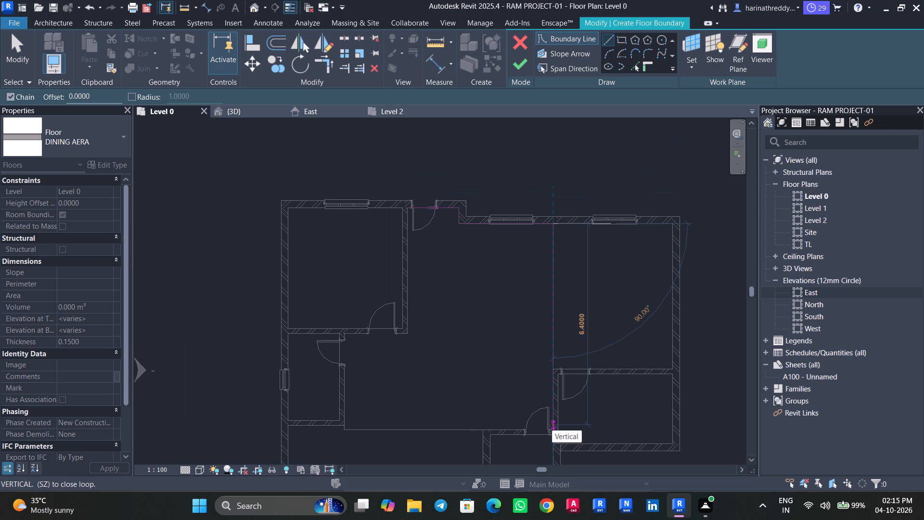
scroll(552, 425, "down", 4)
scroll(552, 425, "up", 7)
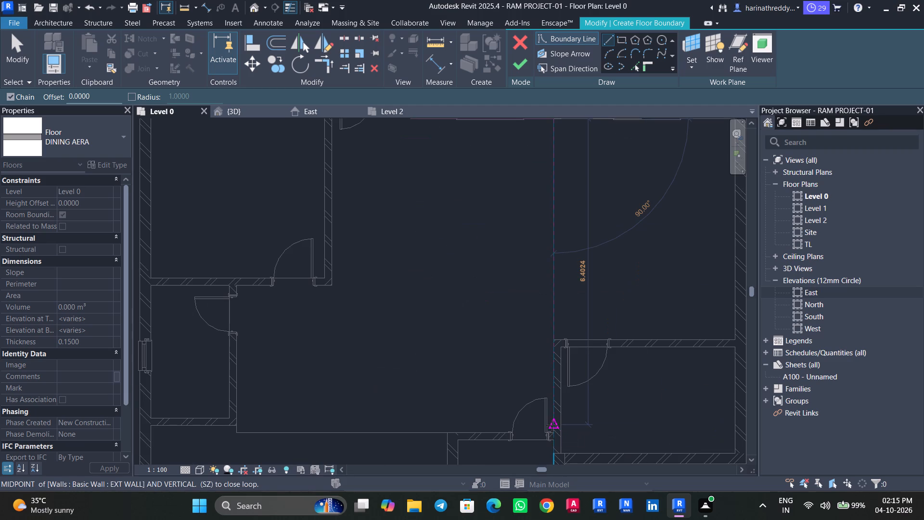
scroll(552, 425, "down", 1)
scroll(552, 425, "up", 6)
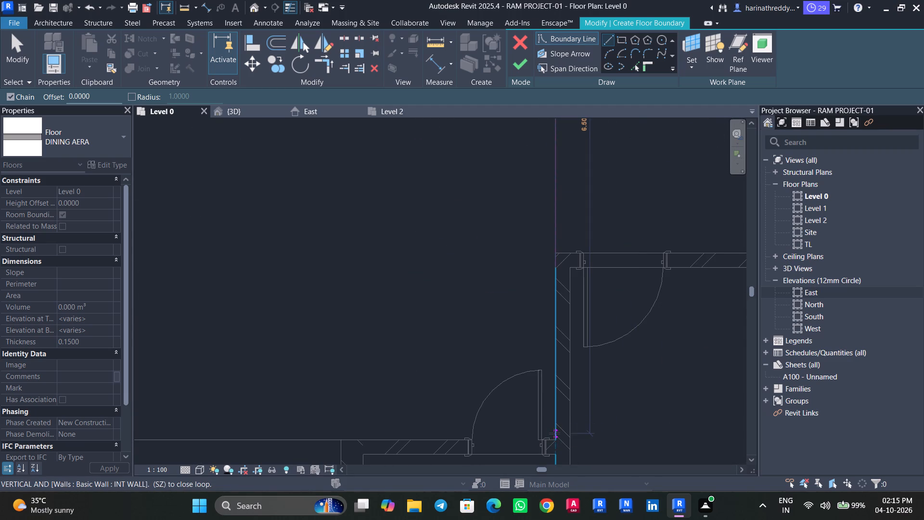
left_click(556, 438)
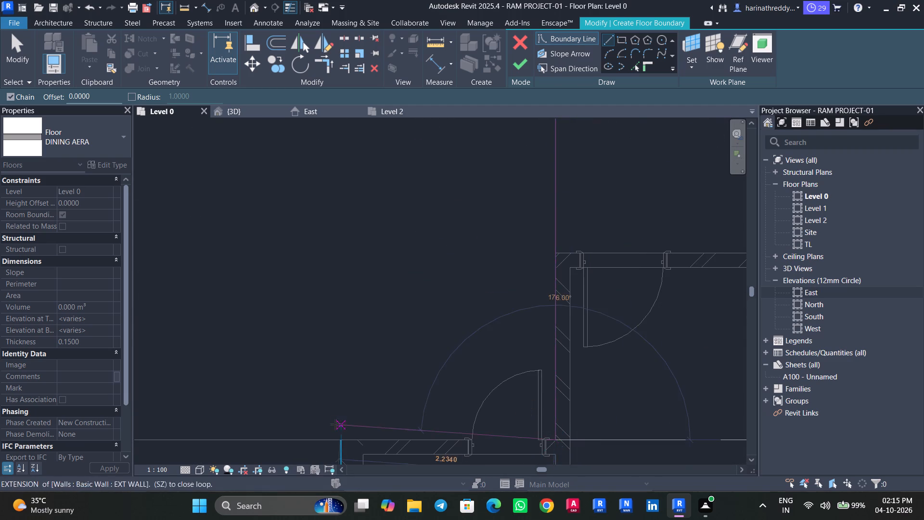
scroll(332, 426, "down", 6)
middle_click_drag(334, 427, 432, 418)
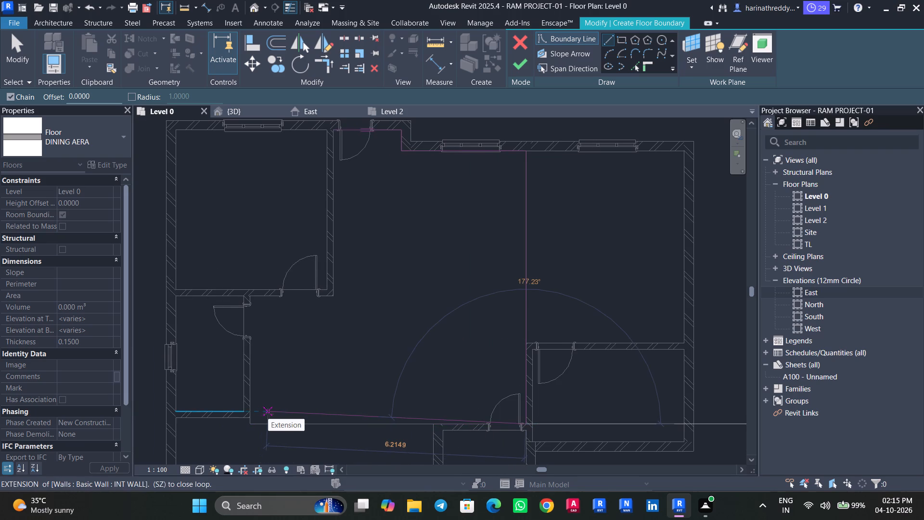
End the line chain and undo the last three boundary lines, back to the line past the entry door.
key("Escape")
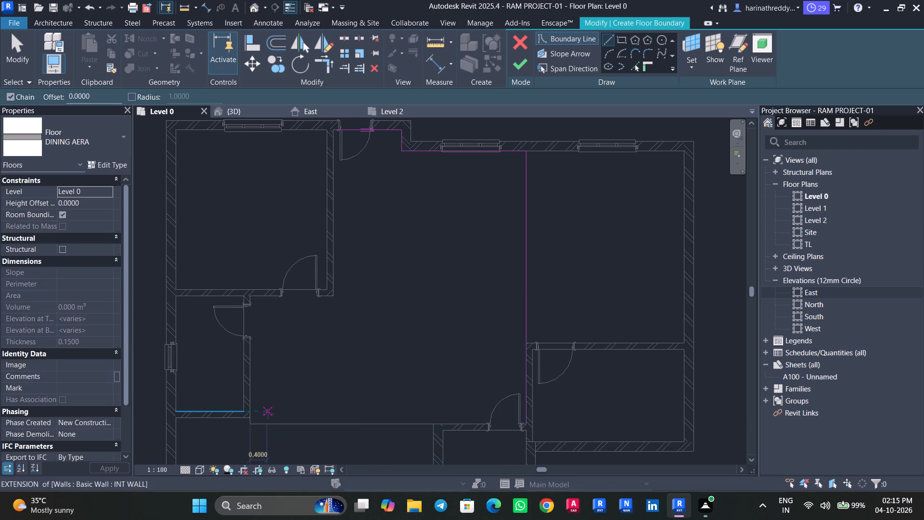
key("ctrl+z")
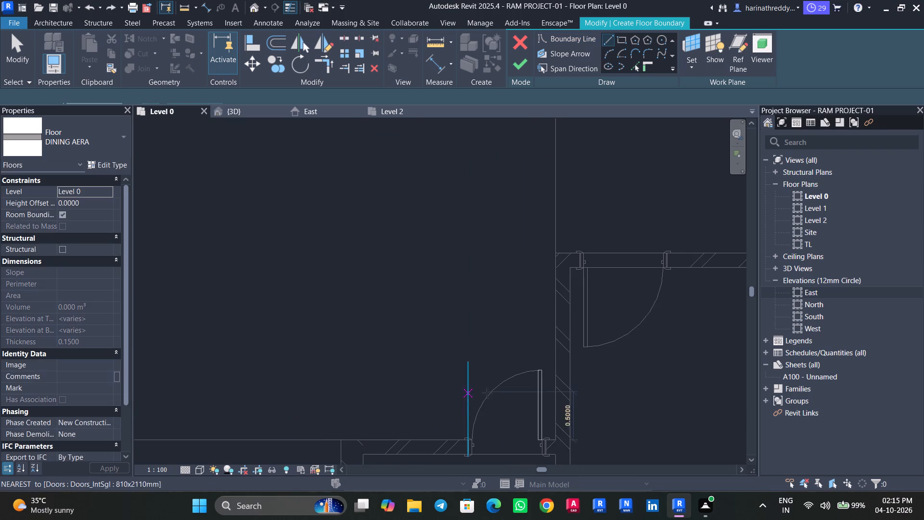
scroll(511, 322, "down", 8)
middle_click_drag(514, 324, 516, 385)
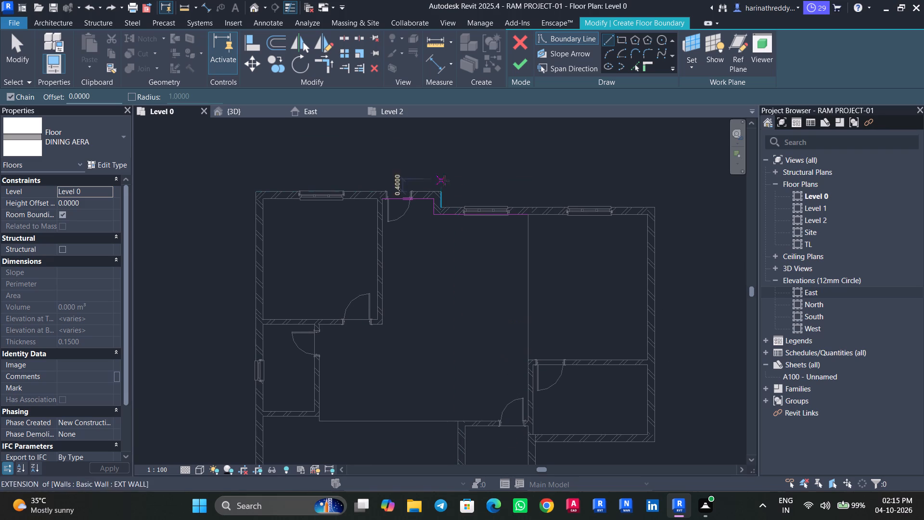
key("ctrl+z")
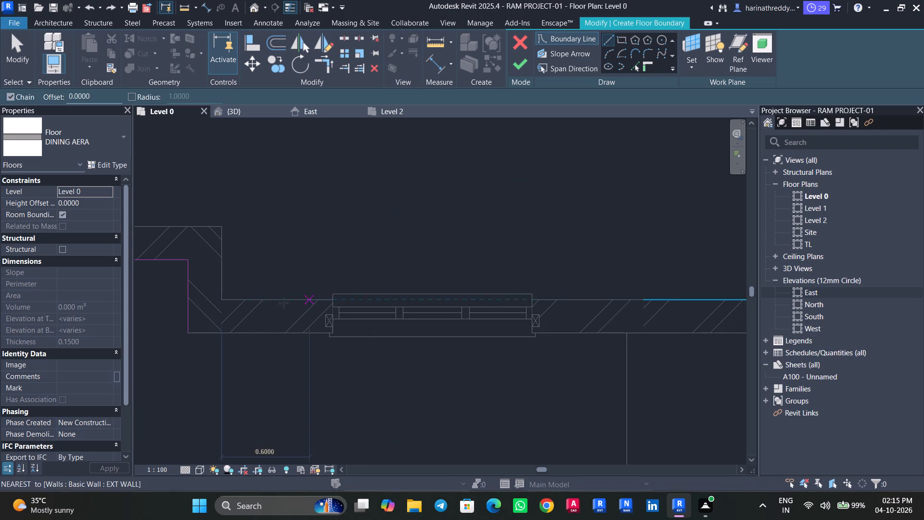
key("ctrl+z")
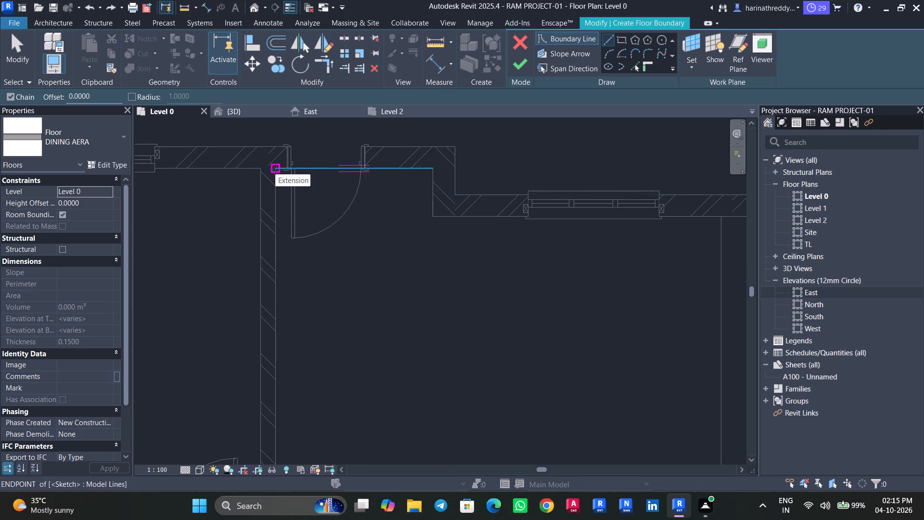
Draw the boundary from the entry-door line's west end south along the wall, 2.0 m west, about 2.93 m south and east to the opposite wall.
left_click(275, 169)
scroll(295, 311, "down", 6)
middle_click_drag(295, 312, 280, 174)
scroll(295, 298, "down", 1)
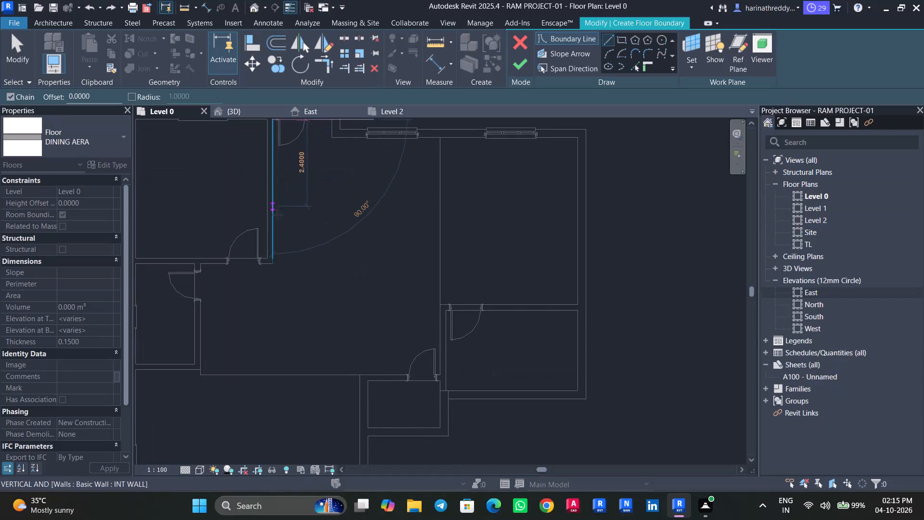
left_click(272, 265)
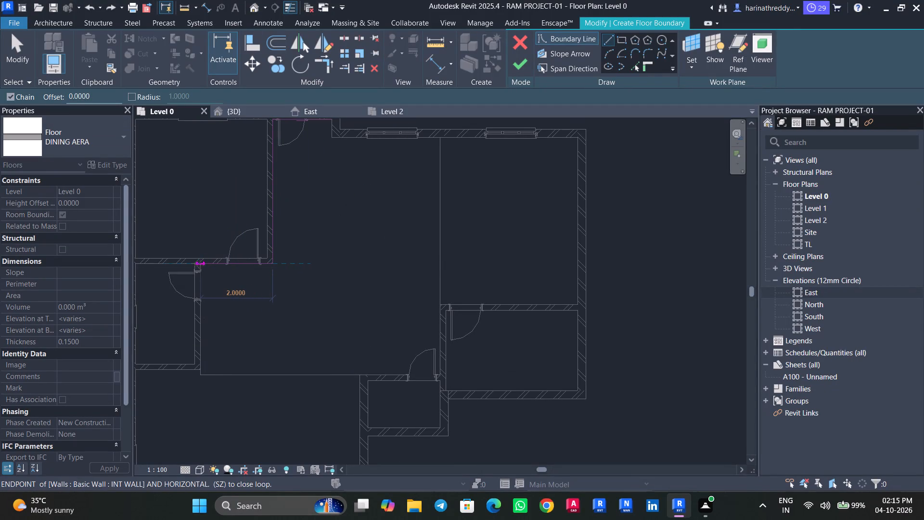
scroll(202, 262, "up", 8)
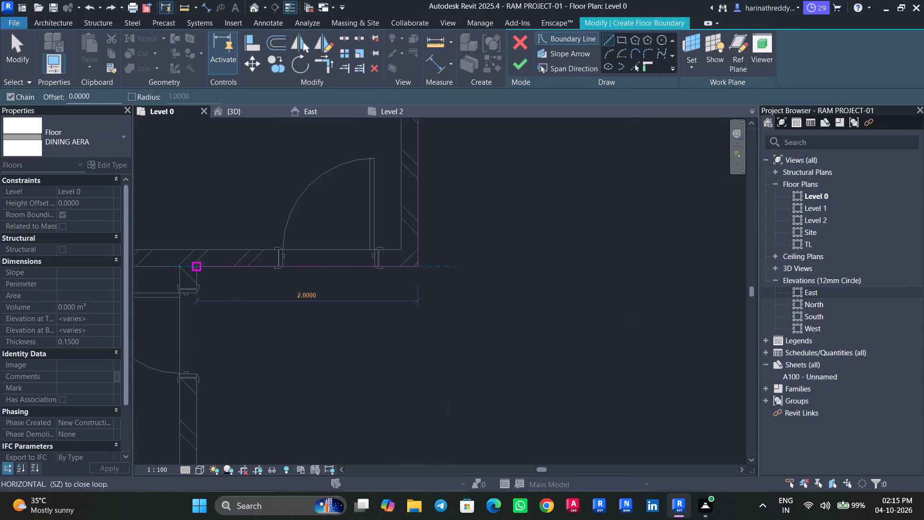
left_click(196, 265)
scroll(197, 331, "down", 4)
middle_click_drag(197, 333, 197, 290)
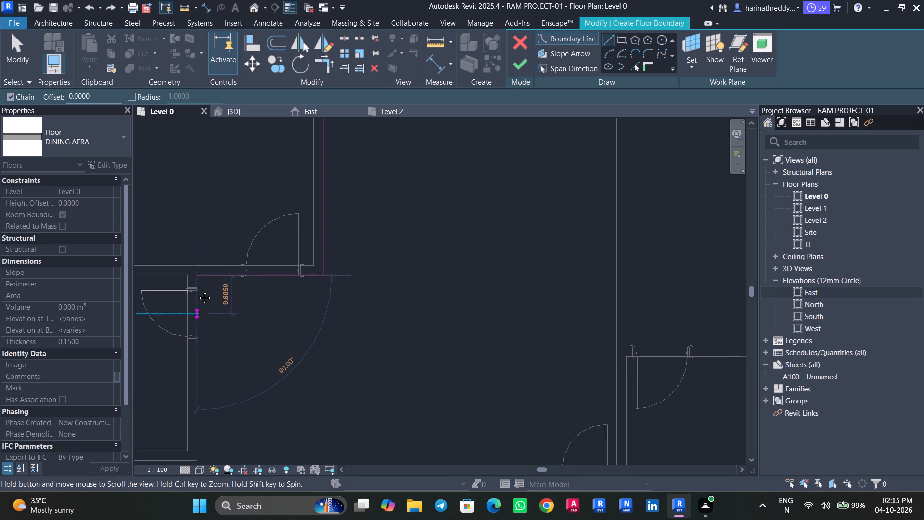
middle_click_drag(197, 290, 201, 249)
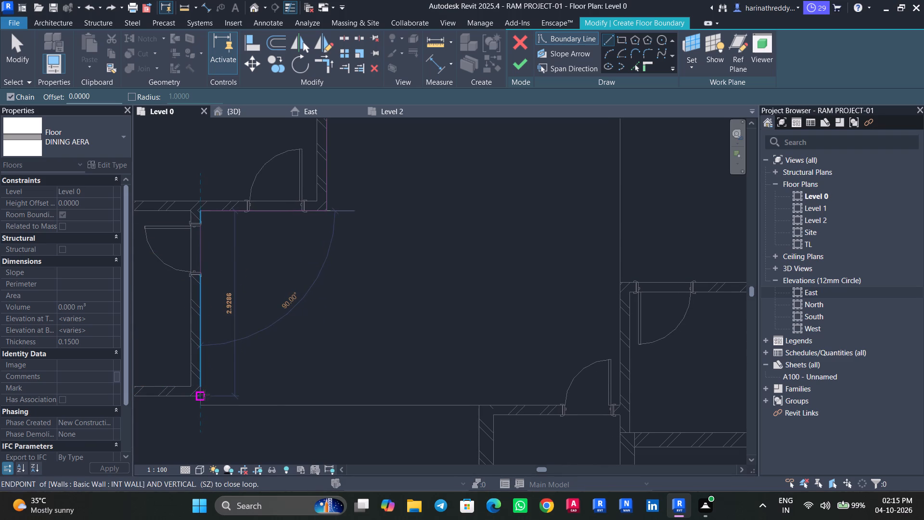
left_click(200, 396)
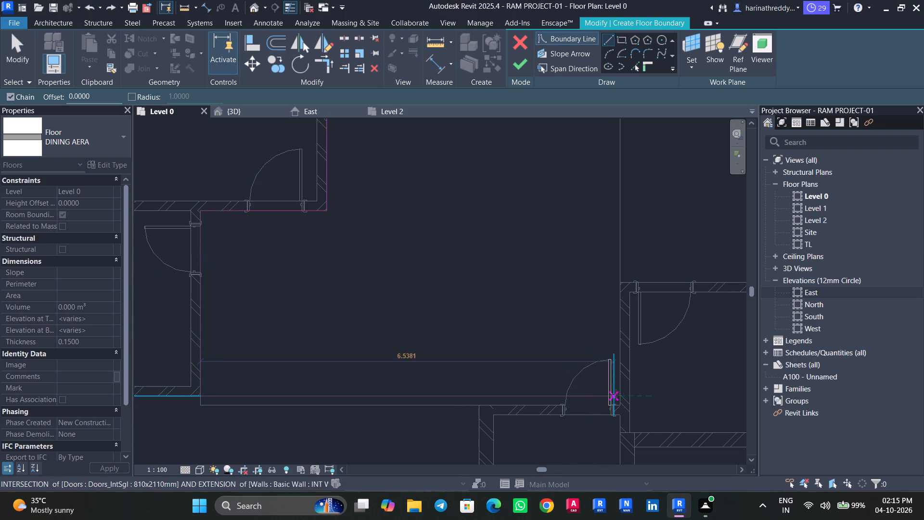
scroll(619, 396, "up", 9)
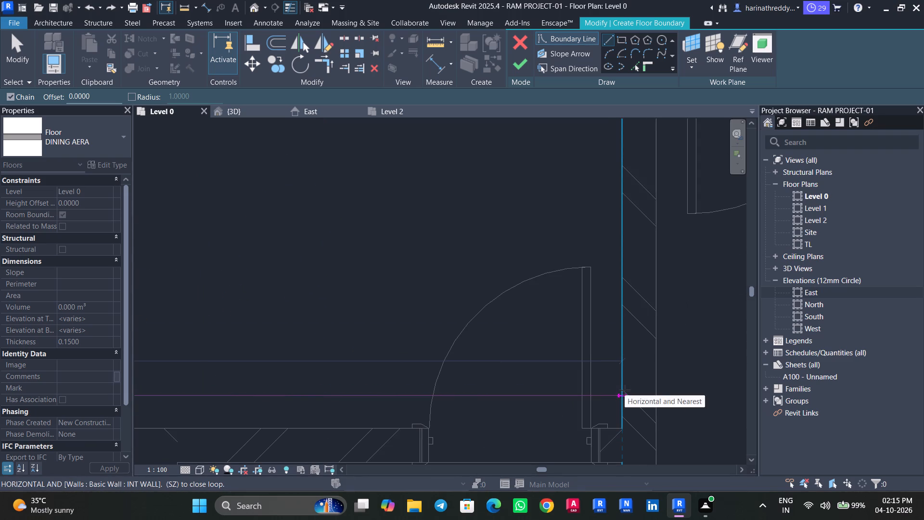
left_click(623, 396)
Close the boundary north along the kitchen floor edge, west along the north wall and up the 0.5 m jog, and finish the DINING AERA floor.
scroll(616, 305, "down", 1)
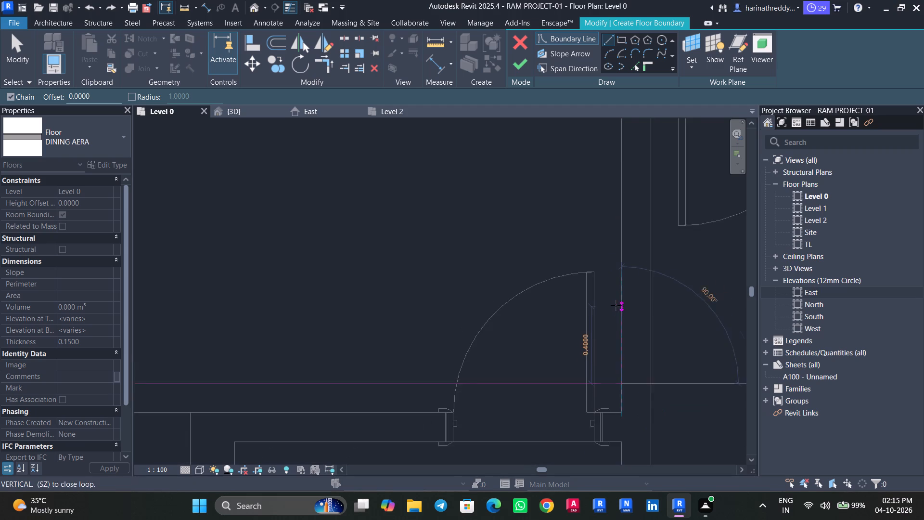
scroll(616, 305, "down", 1)
middle_click_drag(616, 307, 616, 512)
scroll(616, 512, "down", 1)
scroll(613, 295, "down", 8)
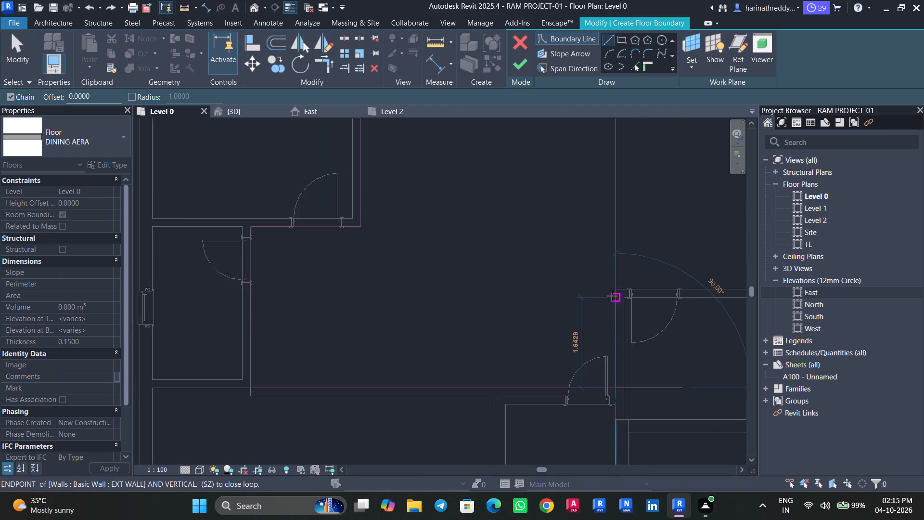
scroll(612, 296, "down", 5)
middle_click_drag(612, 296, 588, 404)
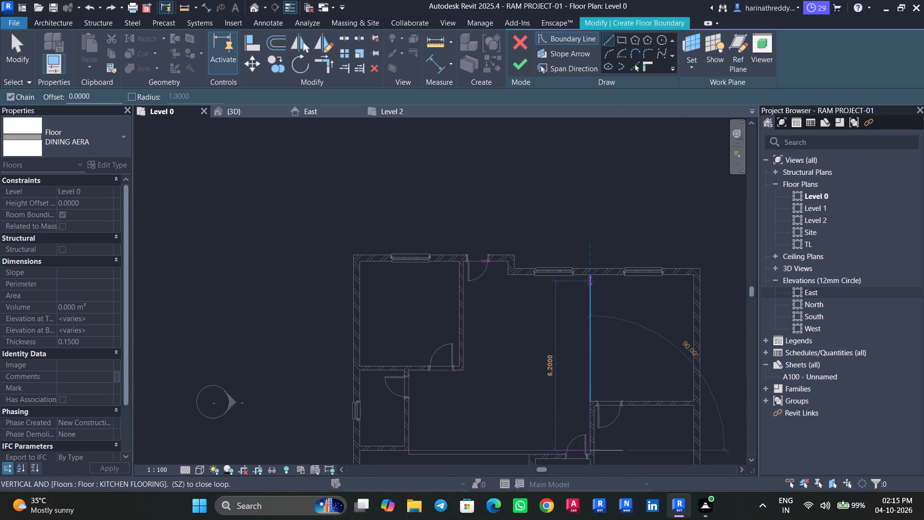
left_click(589, 274)
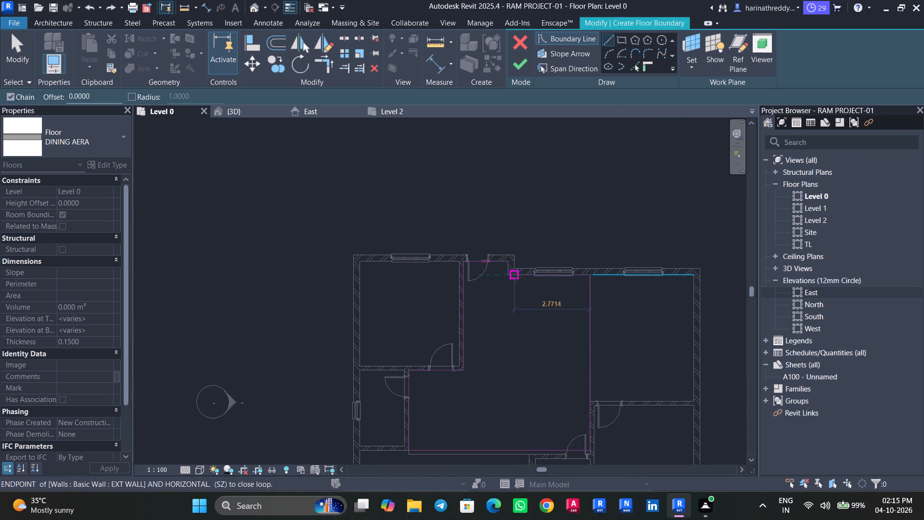
left_click(510, 276)
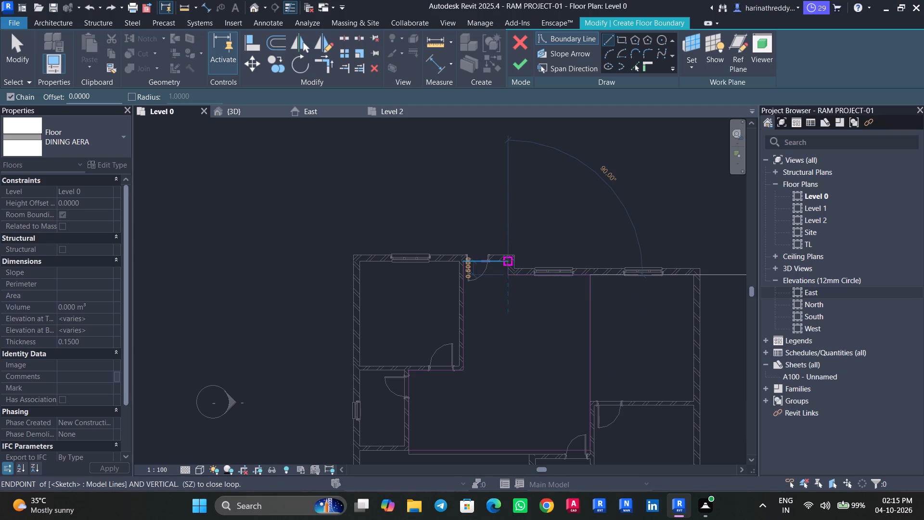
left_click(507, 260)
key("Escape")
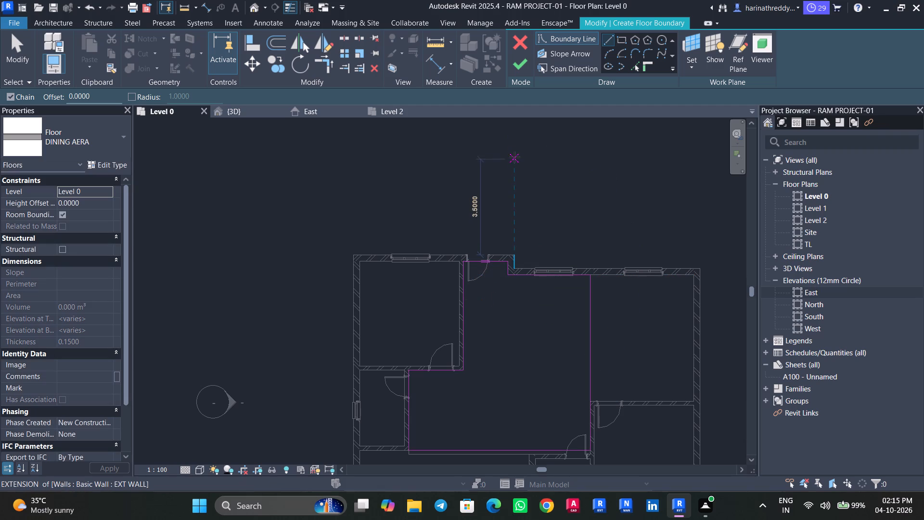
key("Escape")
left_click(526, 71)
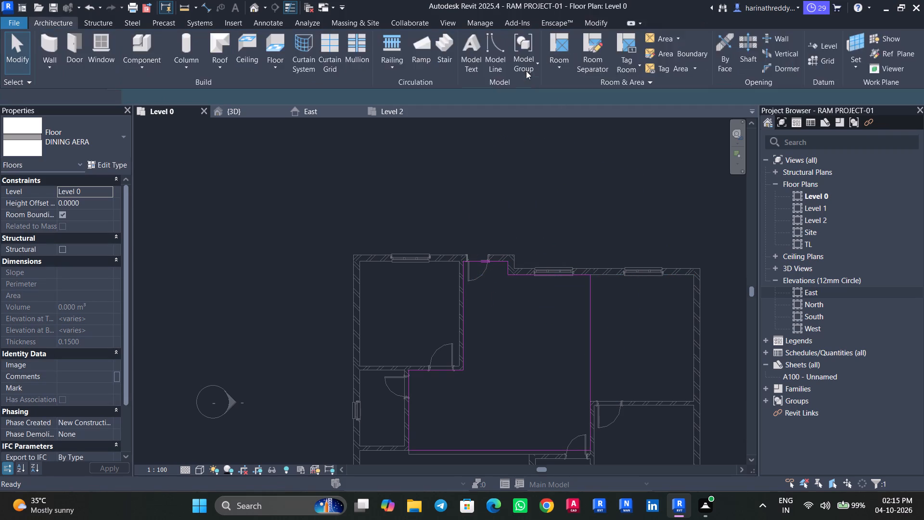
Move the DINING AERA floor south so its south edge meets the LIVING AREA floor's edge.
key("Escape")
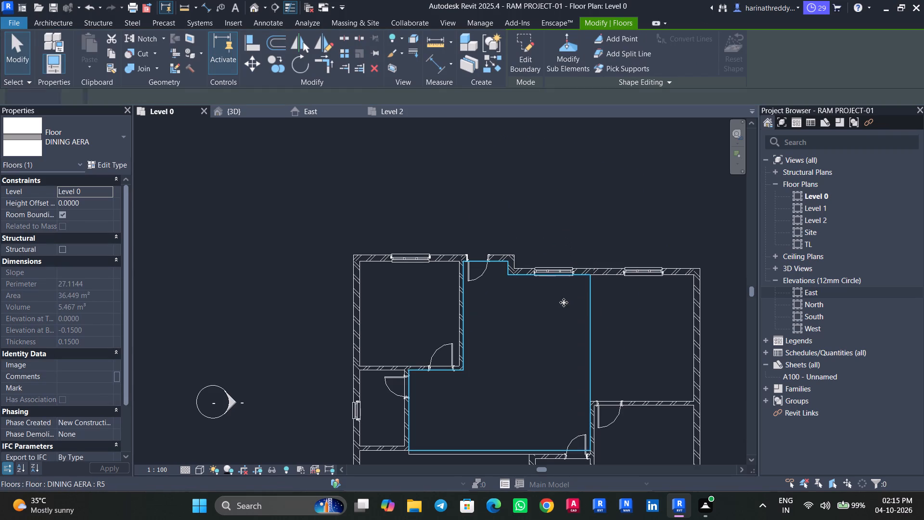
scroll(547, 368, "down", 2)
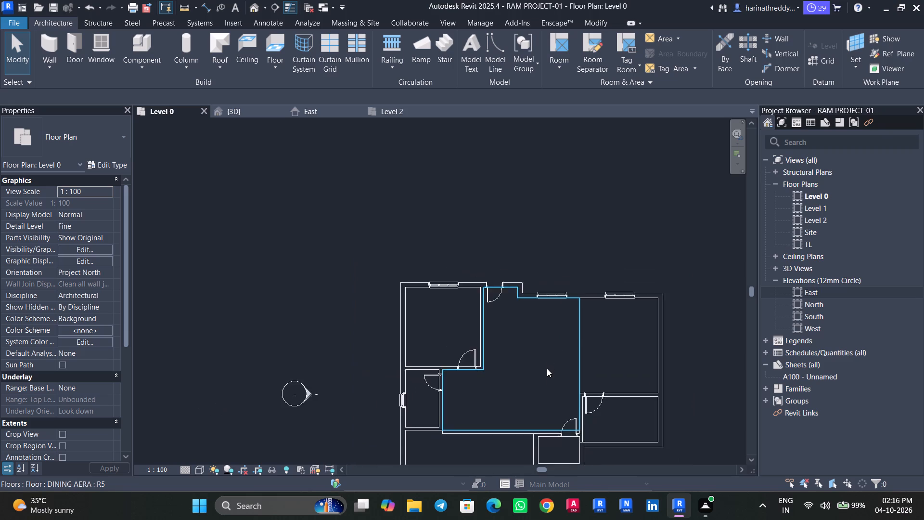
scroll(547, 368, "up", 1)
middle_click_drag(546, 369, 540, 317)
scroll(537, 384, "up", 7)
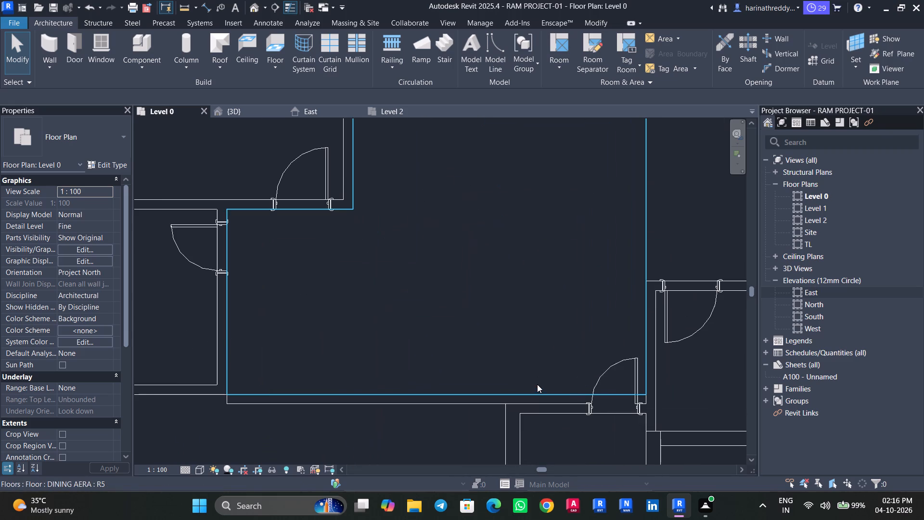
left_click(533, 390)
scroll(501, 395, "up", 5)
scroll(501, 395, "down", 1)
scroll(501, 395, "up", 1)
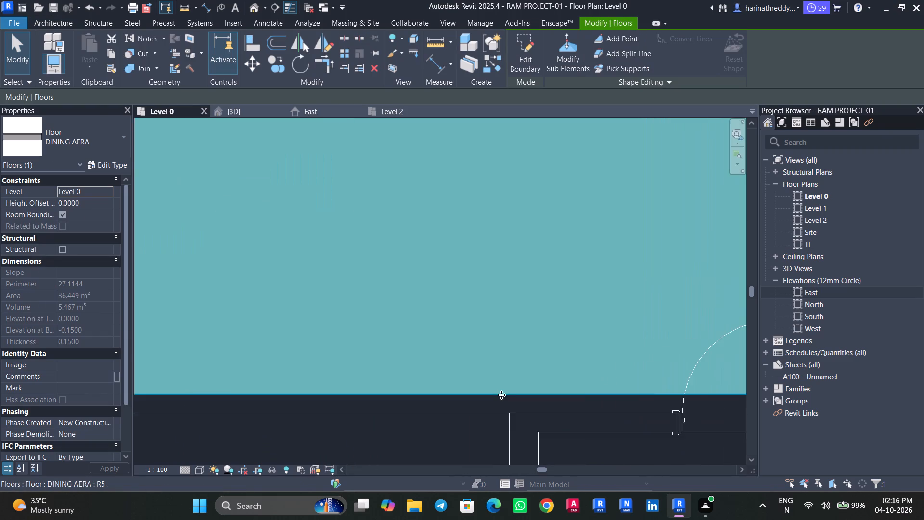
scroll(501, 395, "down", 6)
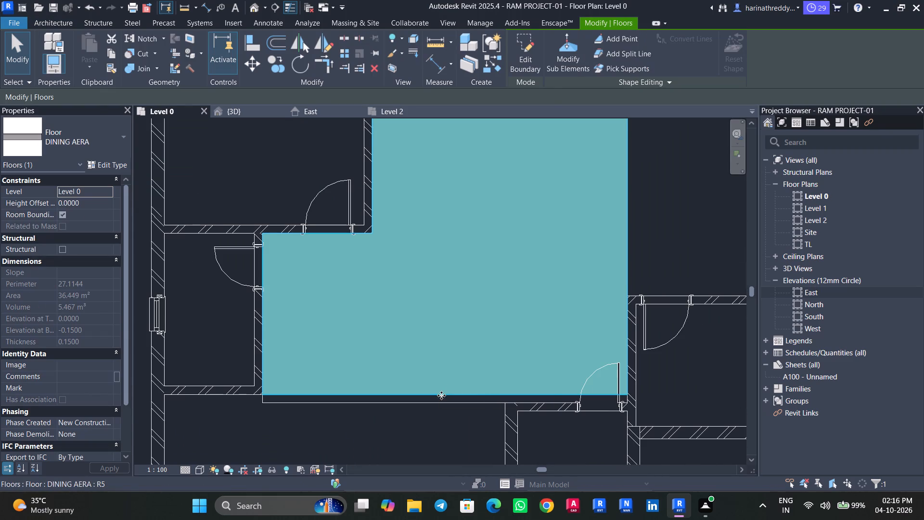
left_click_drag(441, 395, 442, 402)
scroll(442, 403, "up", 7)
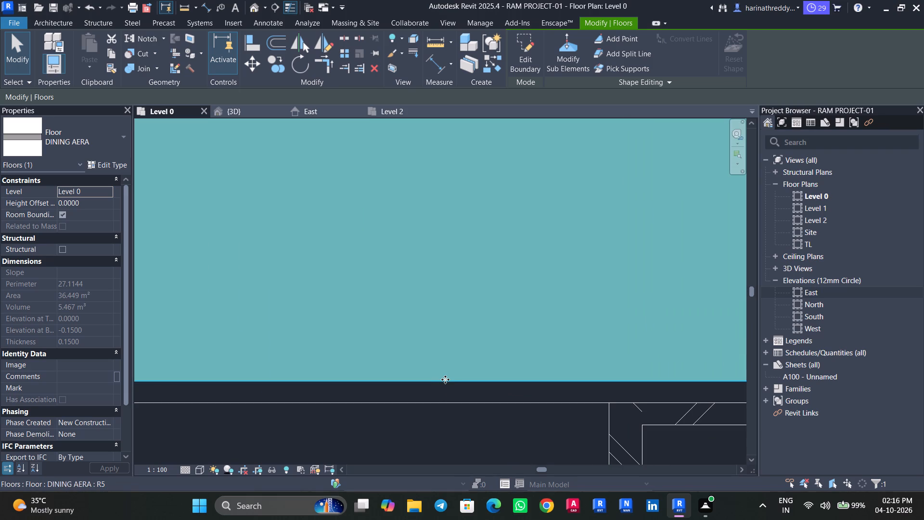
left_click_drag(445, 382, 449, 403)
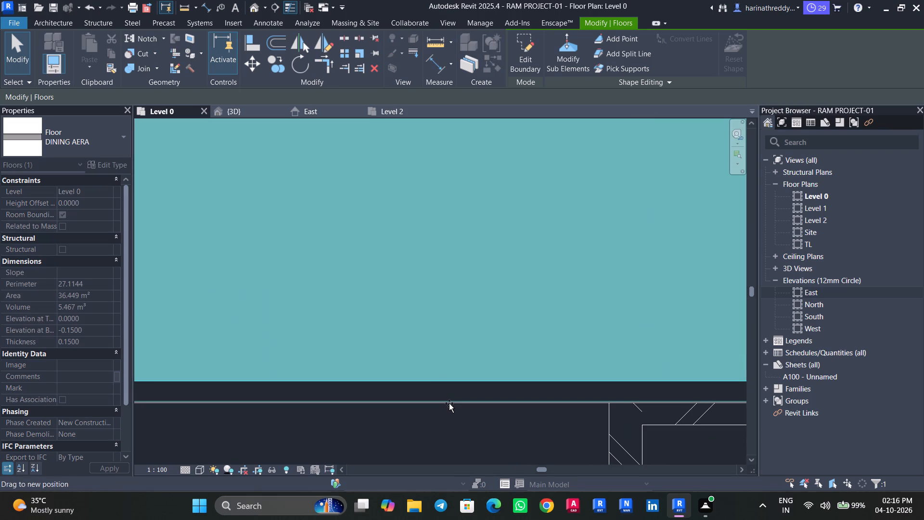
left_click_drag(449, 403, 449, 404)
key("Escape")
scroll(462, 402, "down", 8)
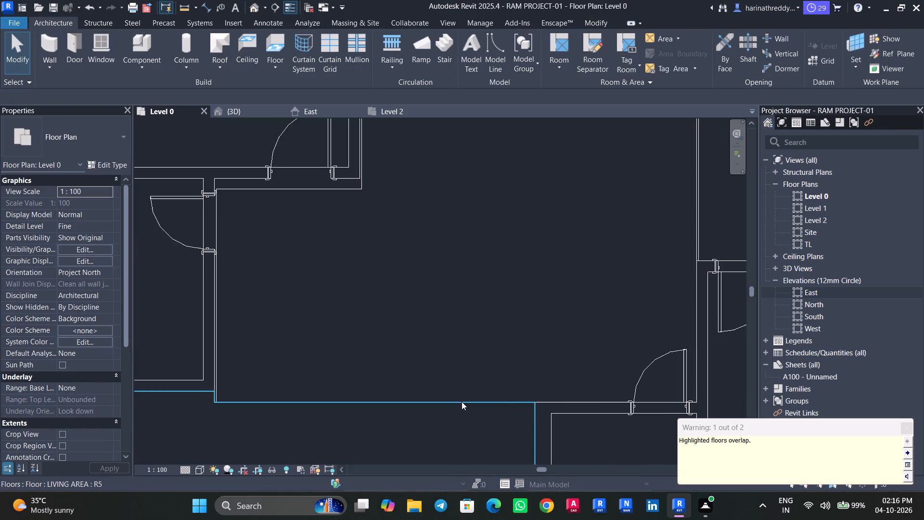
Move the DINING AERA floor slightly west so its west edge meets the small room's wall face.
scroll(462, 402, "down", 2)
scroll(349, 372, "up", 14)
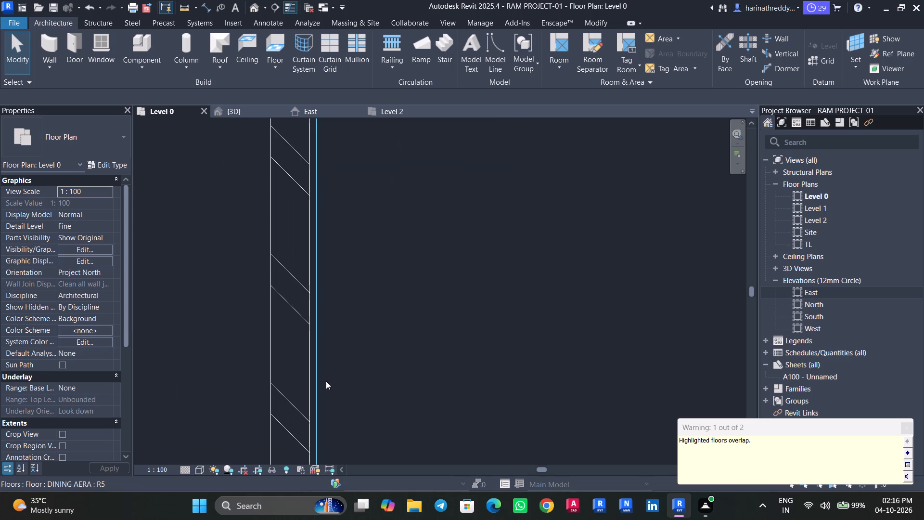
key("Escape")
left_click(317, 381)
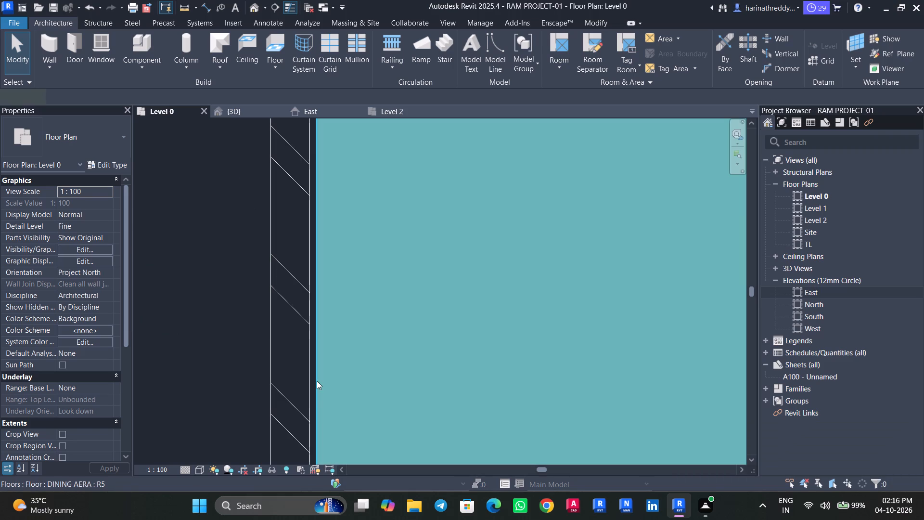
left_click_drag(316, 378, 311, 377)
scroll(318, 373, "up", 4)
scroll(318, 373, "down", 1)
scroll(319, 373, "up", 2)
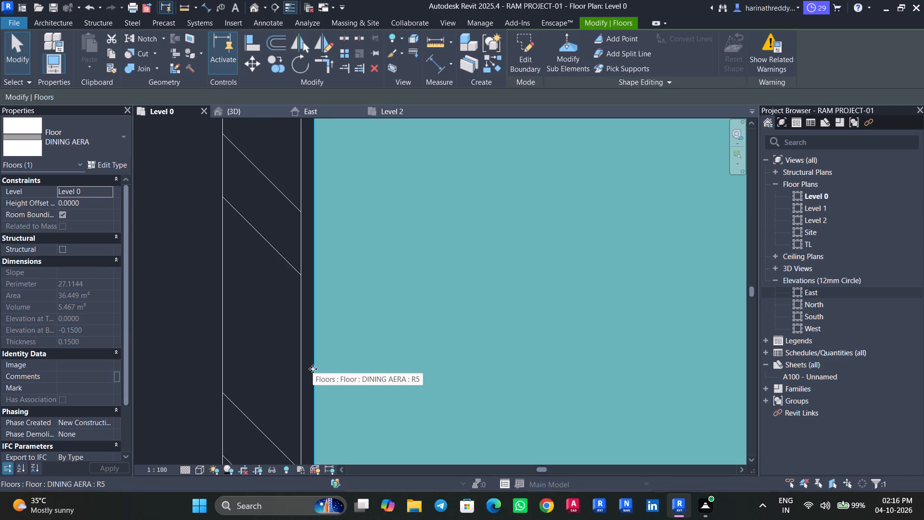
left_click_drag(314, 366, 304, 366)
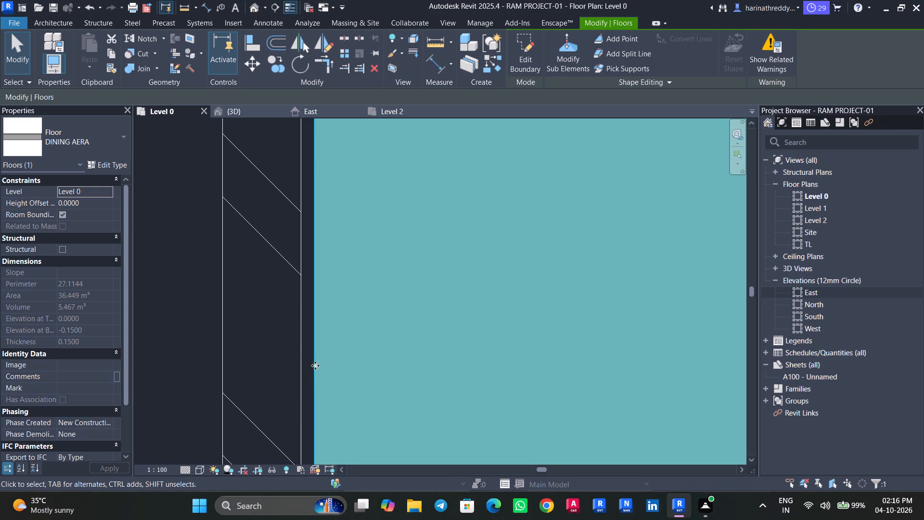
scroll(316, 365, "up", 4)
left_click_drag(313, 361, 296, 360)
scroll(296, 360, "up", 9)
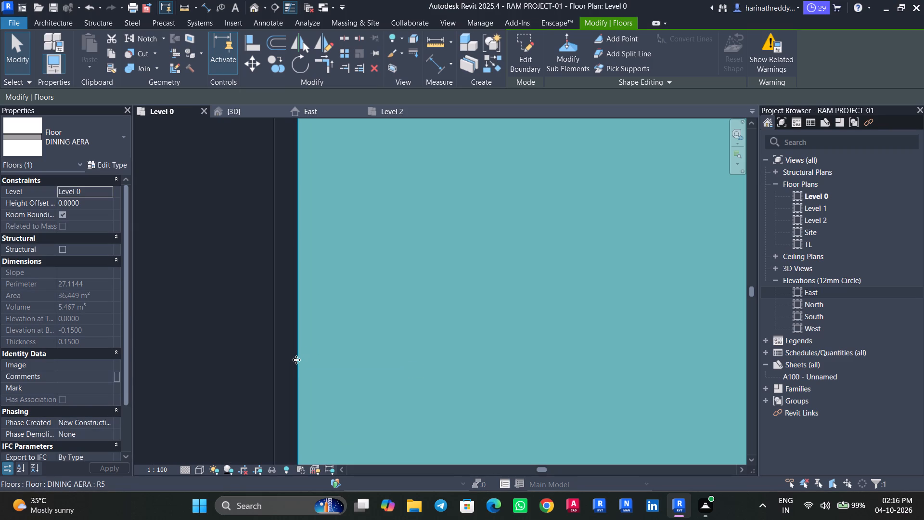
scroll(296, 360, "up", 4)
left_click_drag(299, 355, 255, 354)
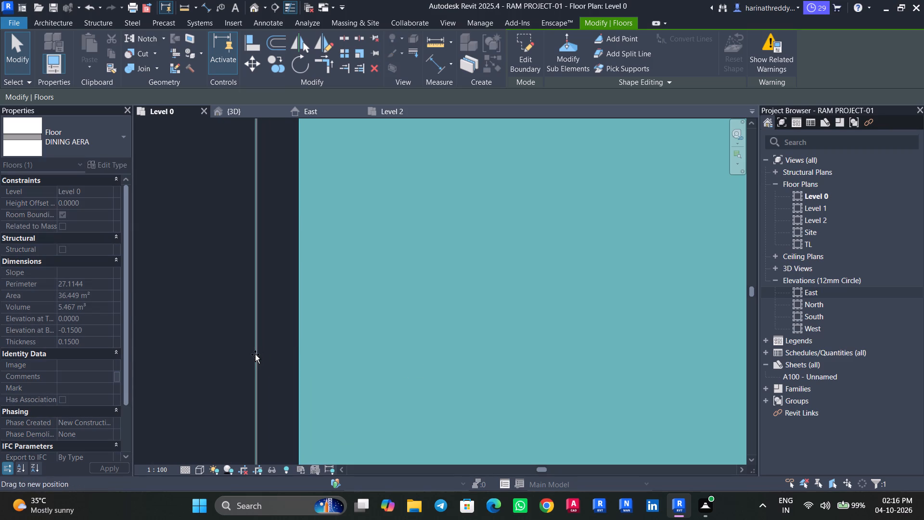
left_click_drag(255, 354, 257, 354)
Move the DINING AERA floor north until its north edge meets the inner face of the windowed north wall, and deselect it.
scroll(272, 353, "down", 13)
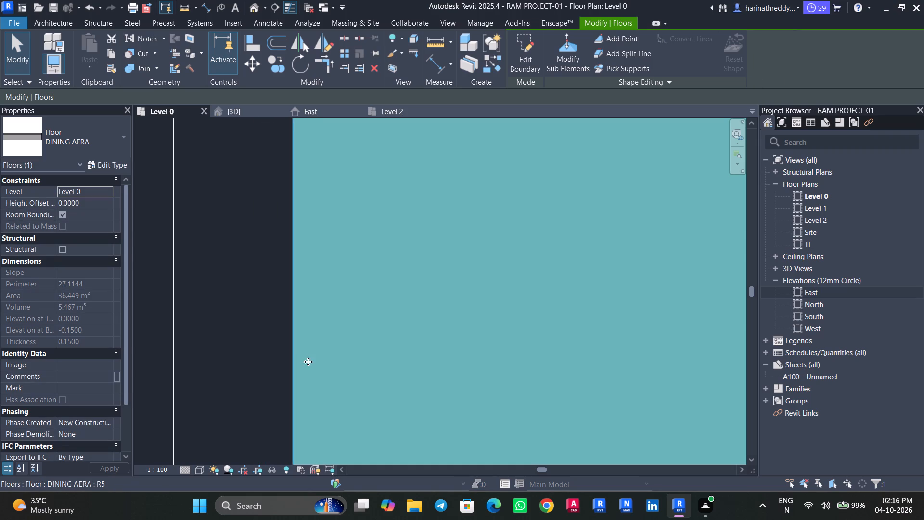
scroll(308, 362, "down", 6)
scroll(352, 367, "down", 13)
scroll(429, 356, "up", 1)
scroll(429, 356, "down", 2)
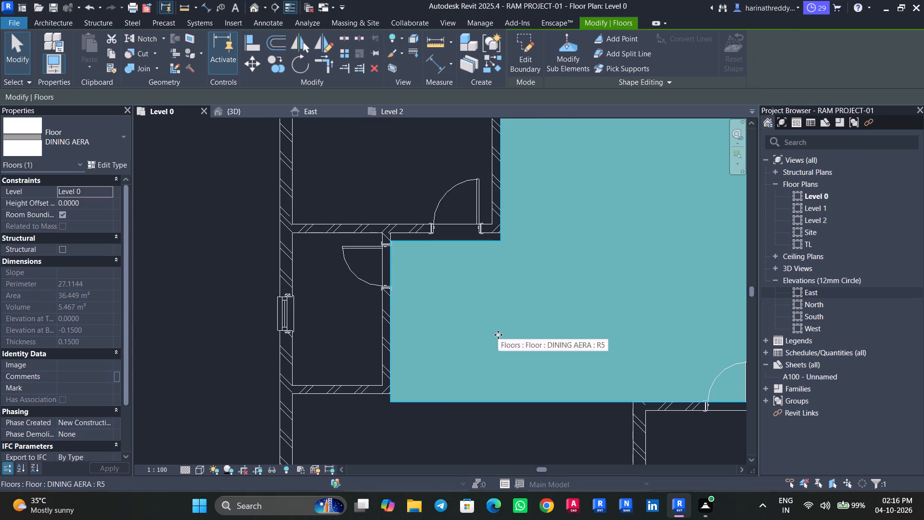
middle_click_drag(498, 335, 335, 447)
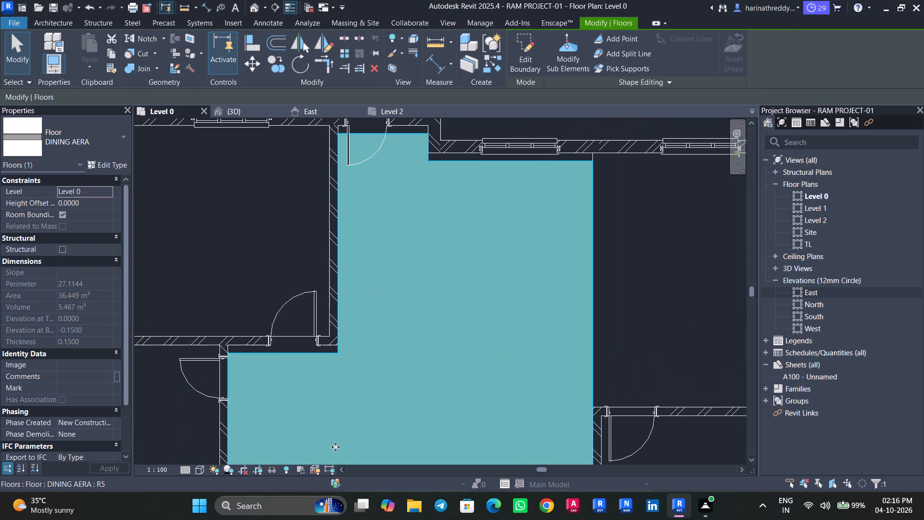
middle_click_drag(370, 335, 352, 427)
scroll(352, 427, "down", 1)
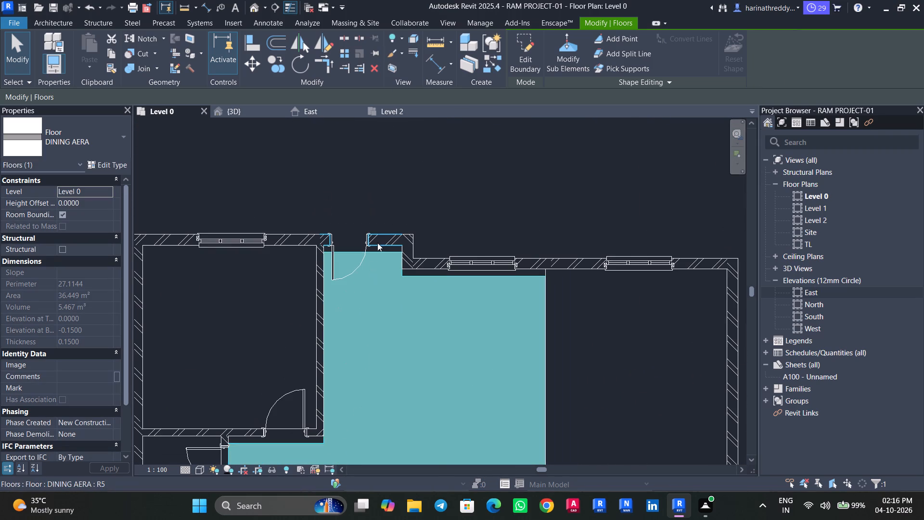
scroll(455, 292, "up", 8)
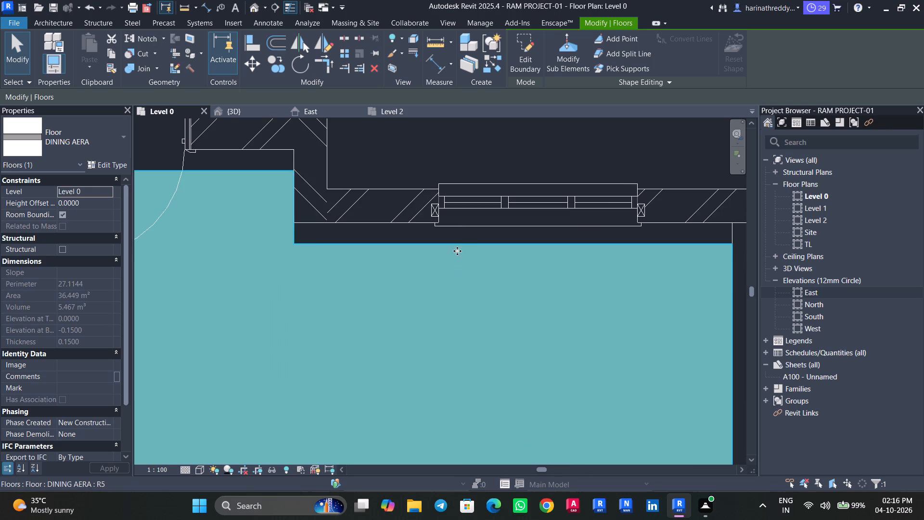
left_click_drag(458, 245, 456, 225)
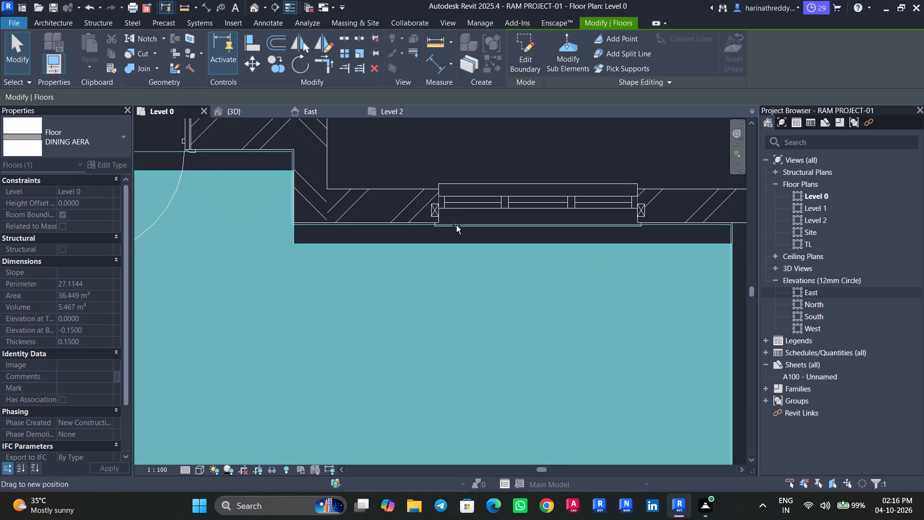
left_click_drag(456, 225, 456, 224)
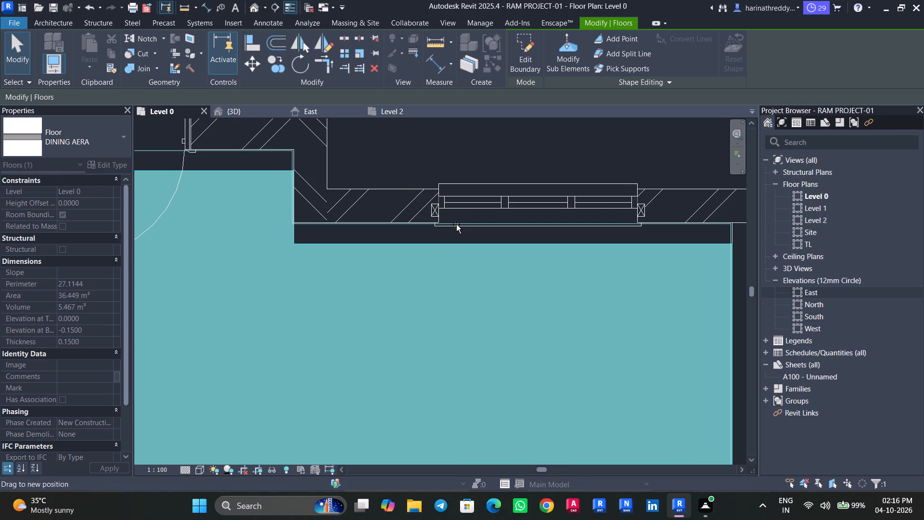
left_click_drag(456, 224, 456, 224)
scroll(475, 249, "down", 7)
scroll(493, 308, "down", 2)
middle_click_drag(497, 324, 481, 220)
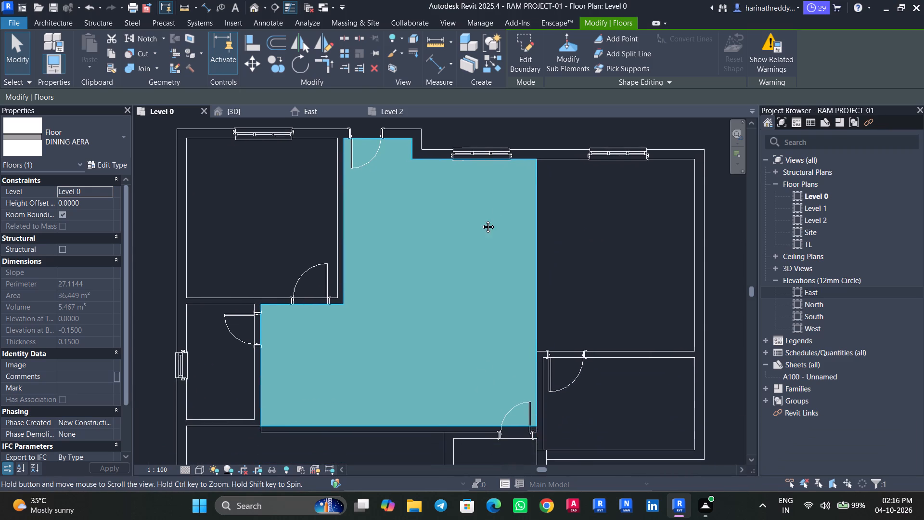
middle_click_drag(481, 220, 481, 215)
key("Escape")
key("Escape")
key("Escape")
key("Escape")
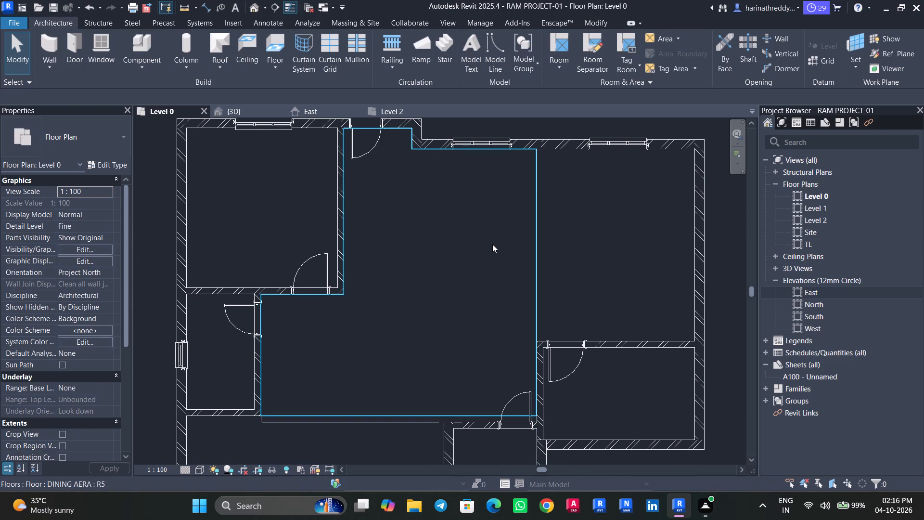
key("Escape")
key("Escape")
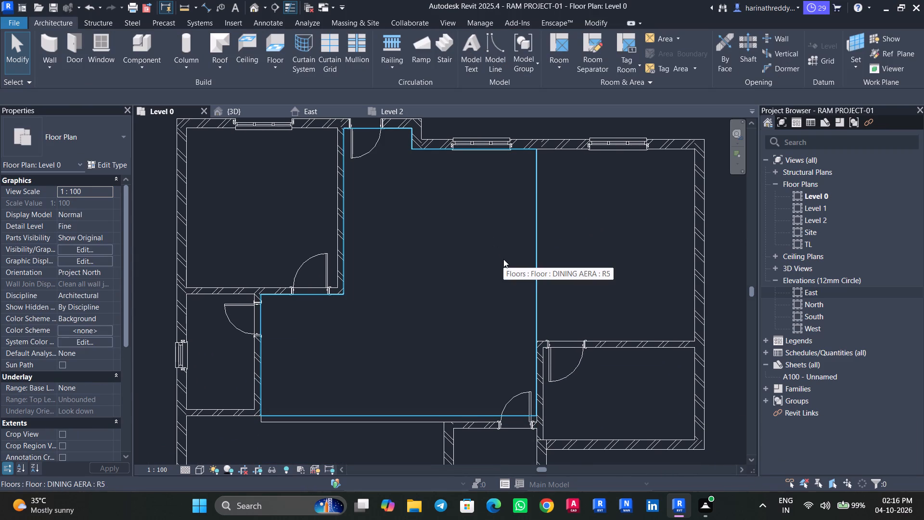
Edit the DINING AERA floor boundary, move its south line about 0.15 m south onto the LIVING AREA floor's edge, and finish the sketch.
left_click(503, 259)
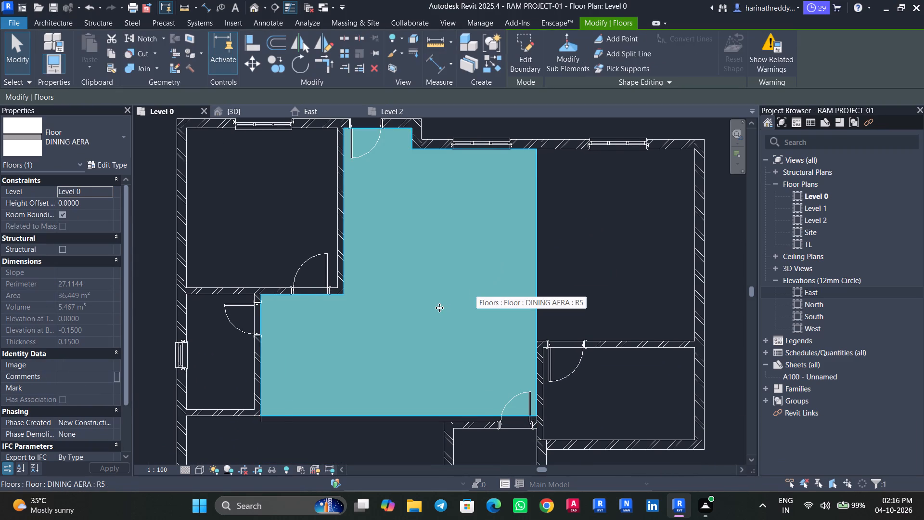
scroll(439, 308, "down", 1)
middle_click_drag(428, 323, 448, 221)
scroll(328, 320, "up", 8)
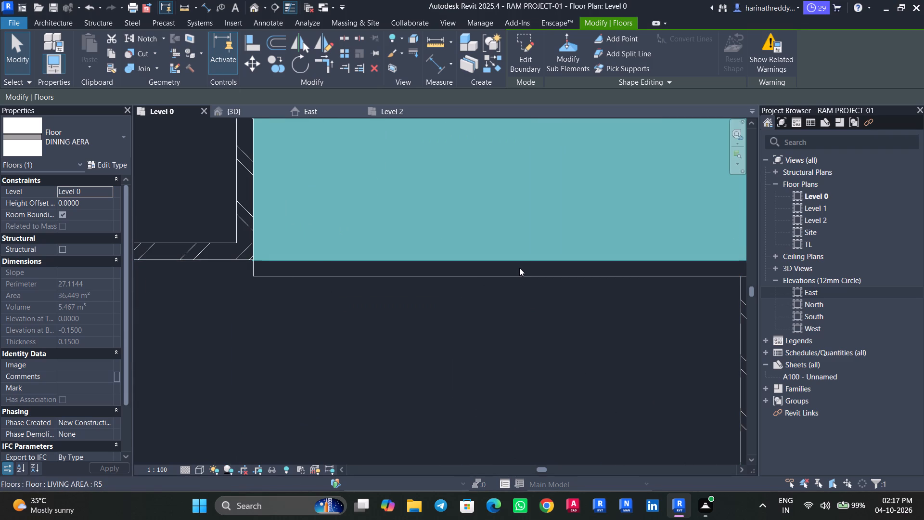
key("q")
key("Escape")
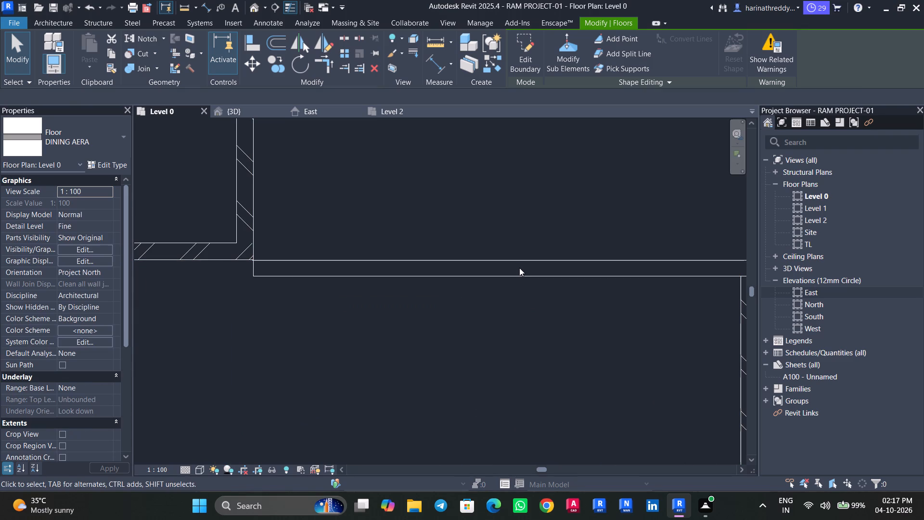
key("Escape")
left_click(543, 234)
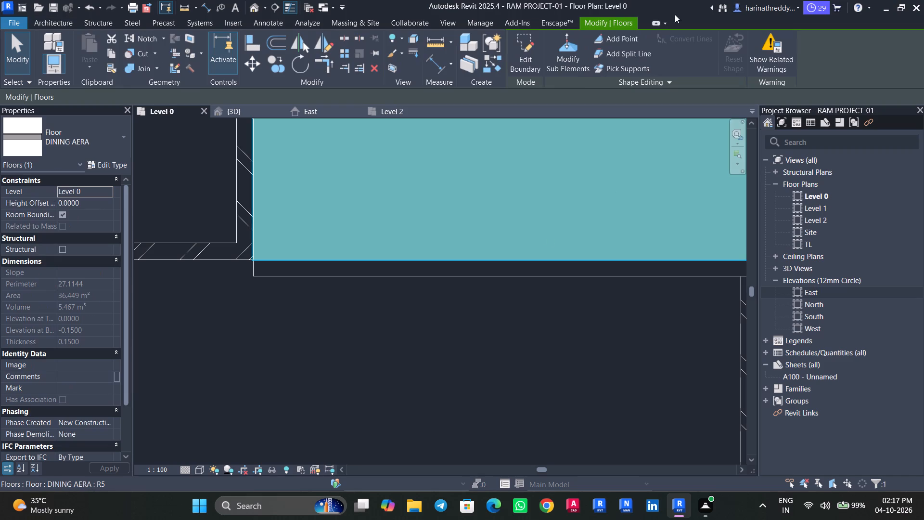
left_click(530, 59)
left_click(480, 261)
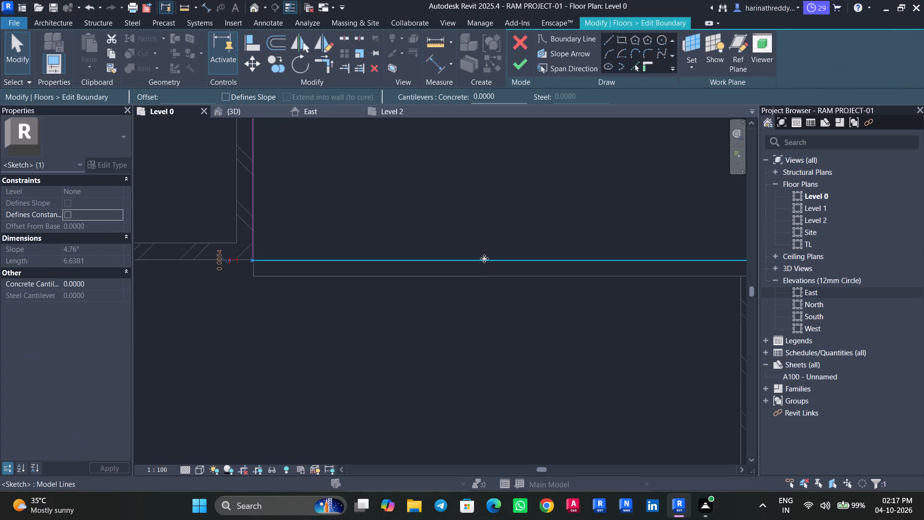
left_click_drag(484, 259, 483, 279)
left_click(516, 66)
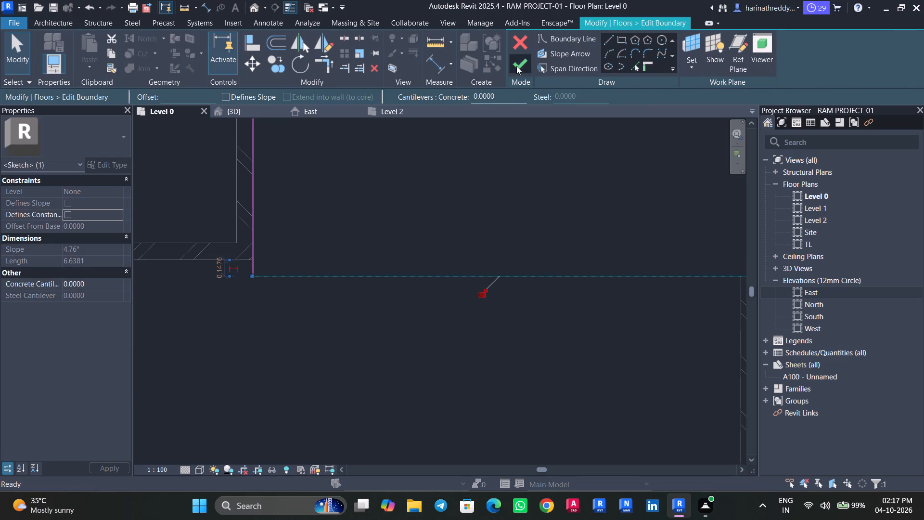
key("Escape")
key("Escape")
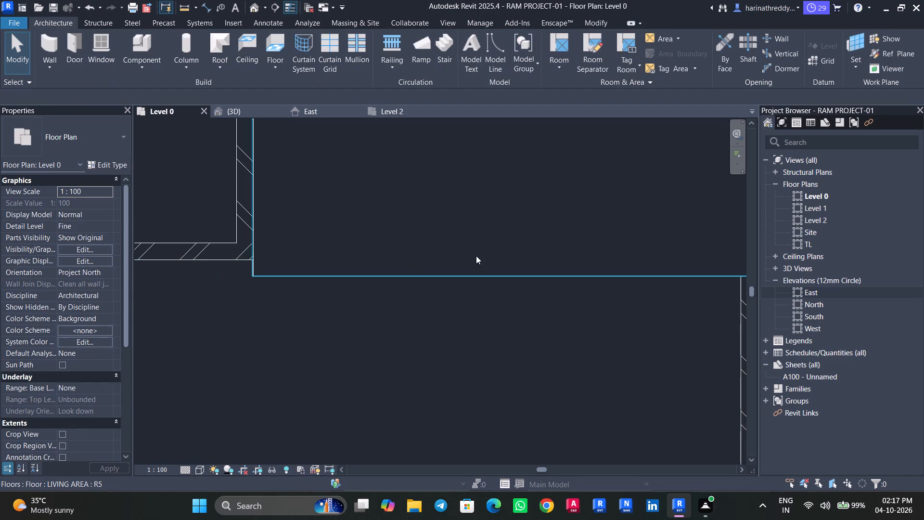
Examine the room floors in the Level 0 plan and from above in 3D to check that their edges meet.
scroll(475, 253, "down", 2)
scroll(508, 227, "down", 6)
middle_click_drag(521, 201, 455, 381)
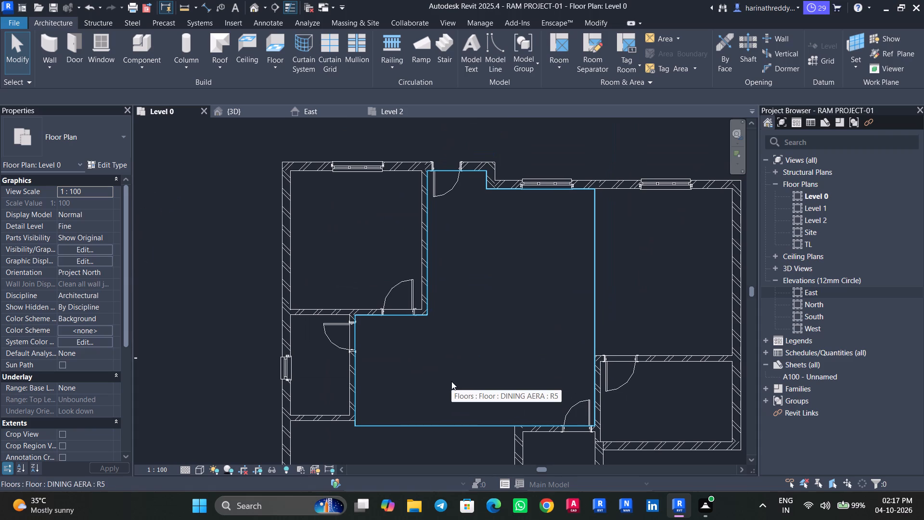
key("Escape")
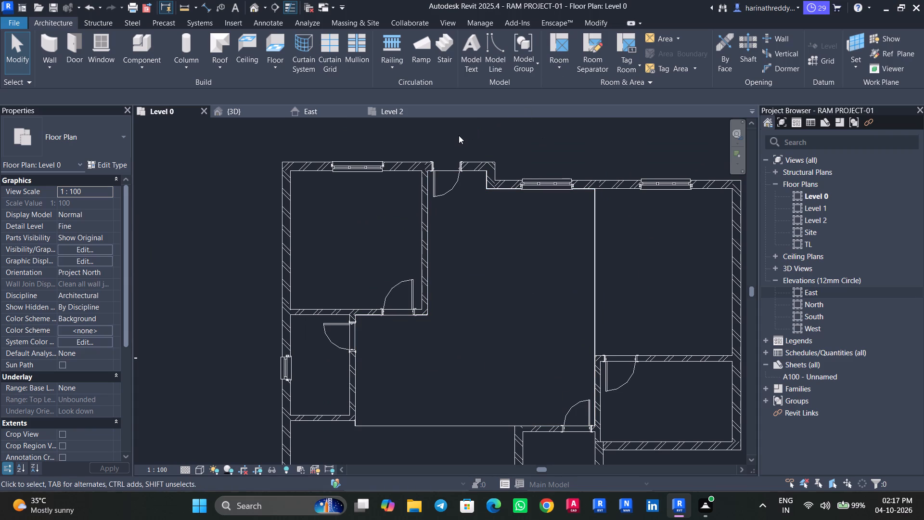
key("Escape")
key("Escape")
left_click(240, 112)
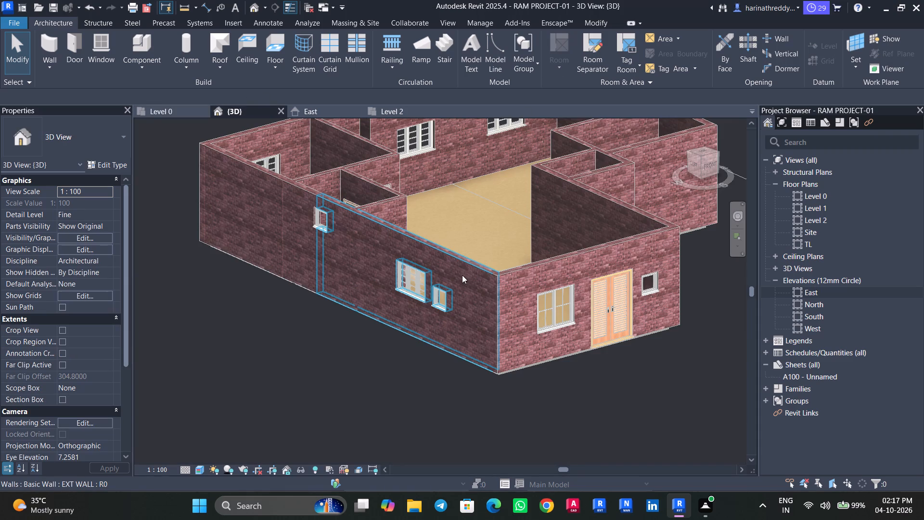
middle_click_drag(474, 256, 440, 418, "shift")
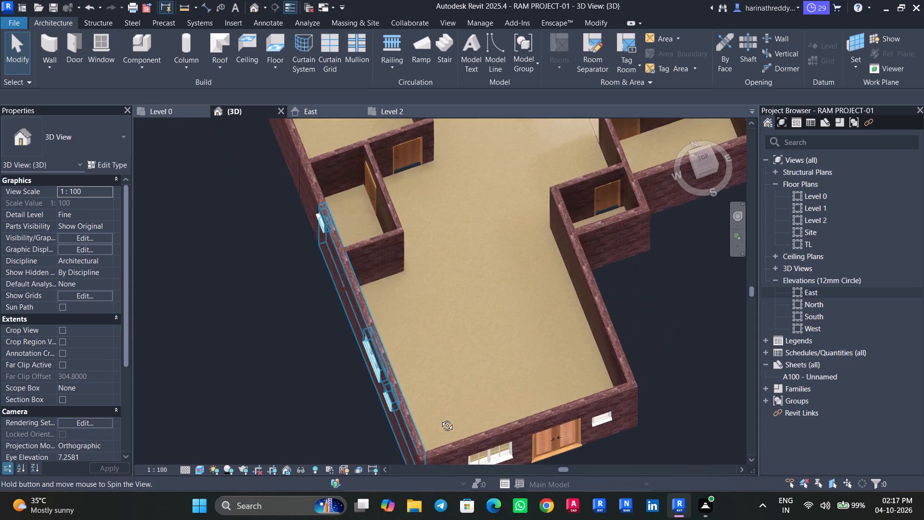
middle_click_drag(440, 418, 440, 419, "shift")
middle_click_drag(480, 258, 428, 341, "shift")
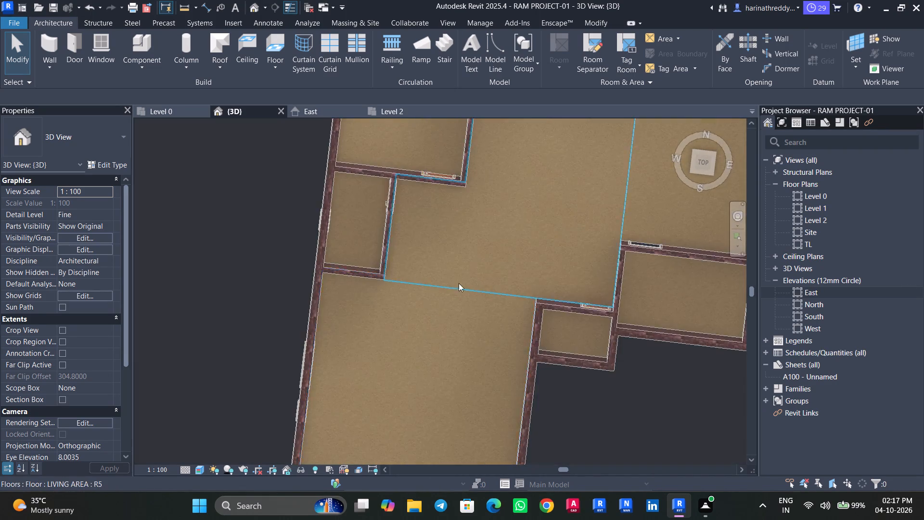
scroll(459, 282, "down", 8)
left_click(705, 160)
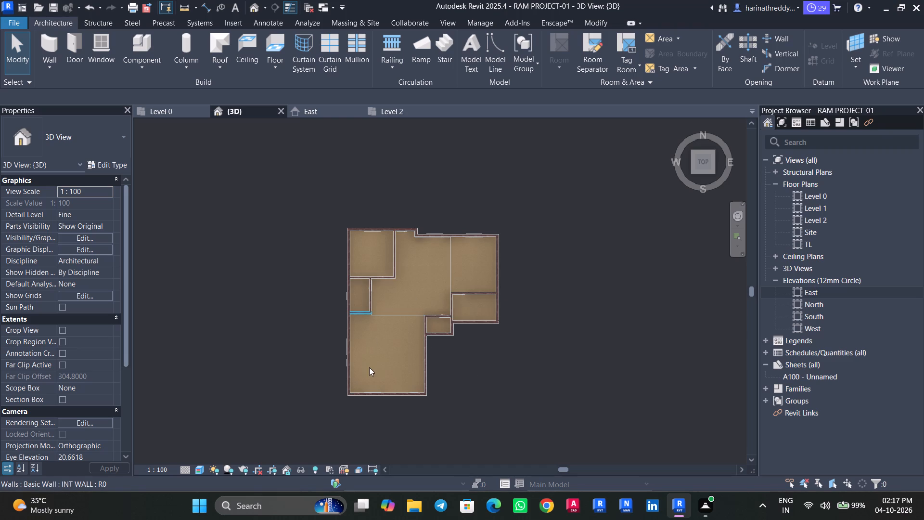
Place automatic Plain compound ceilings at a 2.6 m height offset in the open living and dining area and all enclosed rooms on Level 0.
left_click(169, 107)
scroll(493, 260, "down", 5)
scroll(493, 260, "up", 1)
scroll(493, 261, "down", 3)
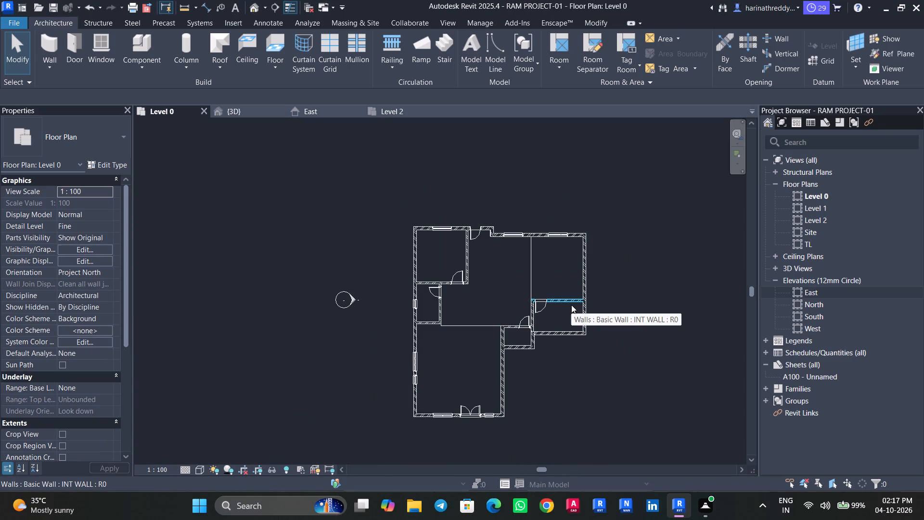
left_click(243, 63)
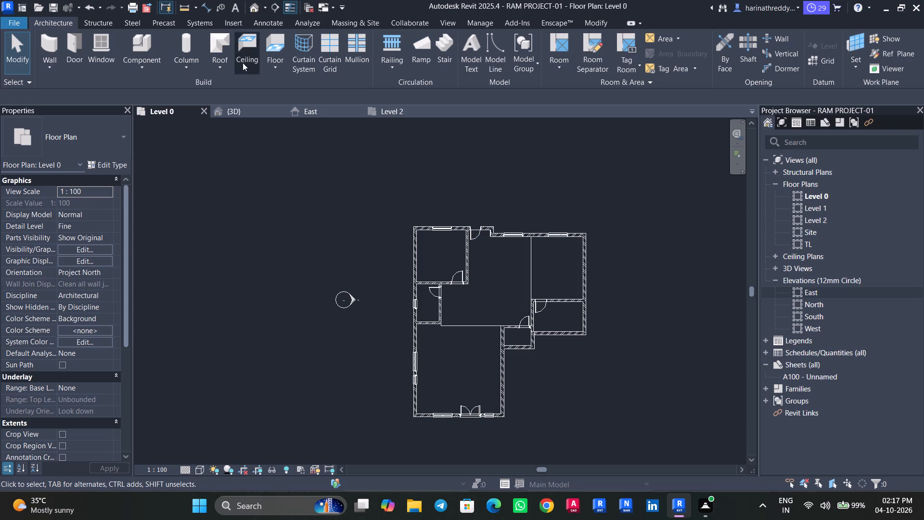
left_click(99, 149)
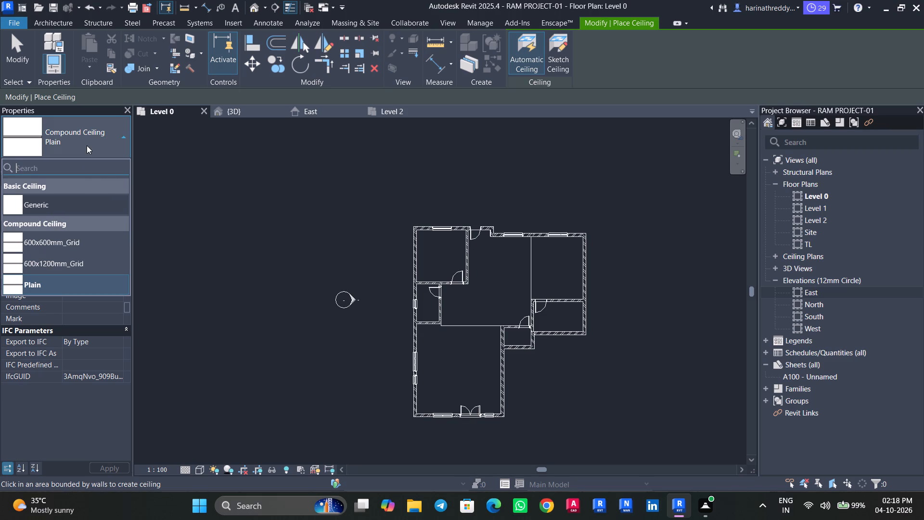
left_click(87, 145)
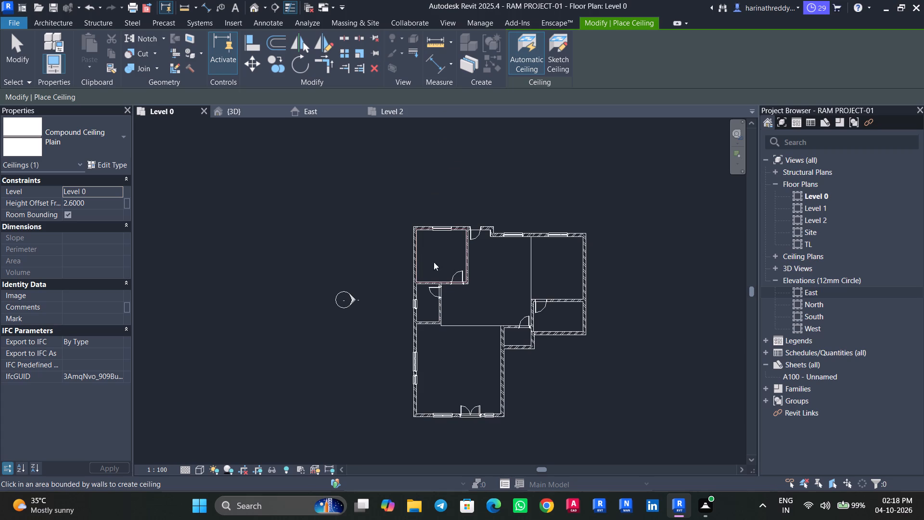
left_click(435, 357)
left_click(425, 305)
left_click(441, 238)
left_click(466, 290)
left_click(549, 253)
left_click(556, 317)
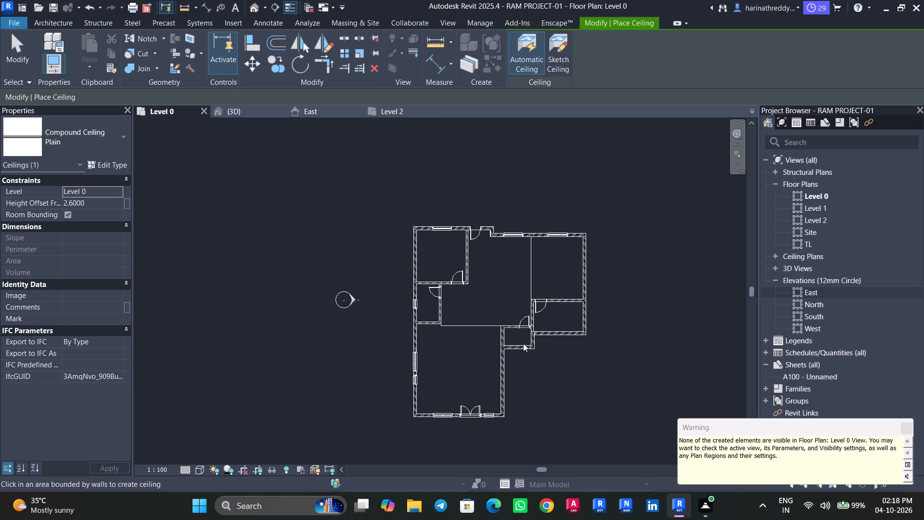
left_click(522, 336)
right_click_drag(535, 188, 407, 117)
left_click(254, 1)
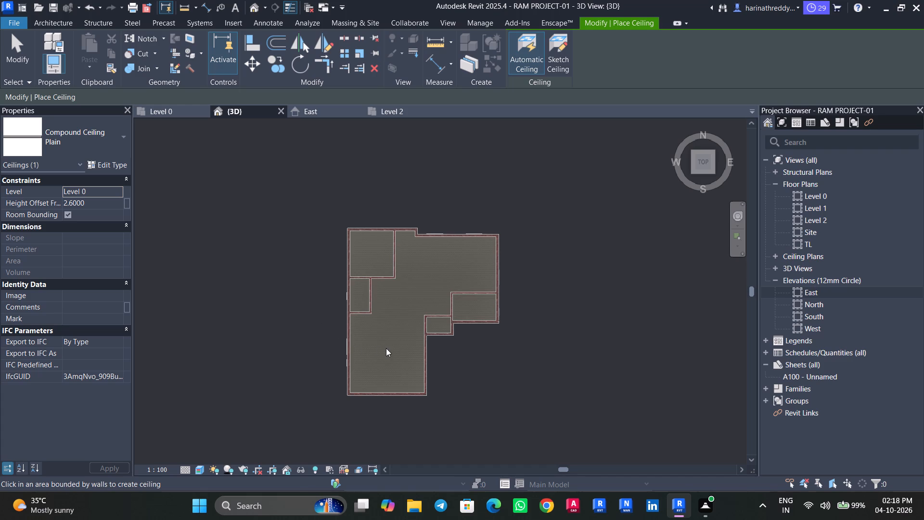
middle_click_drag(386, 348, 376, 304)
middle_click_drag(448, 367, 445, 366, "shift")
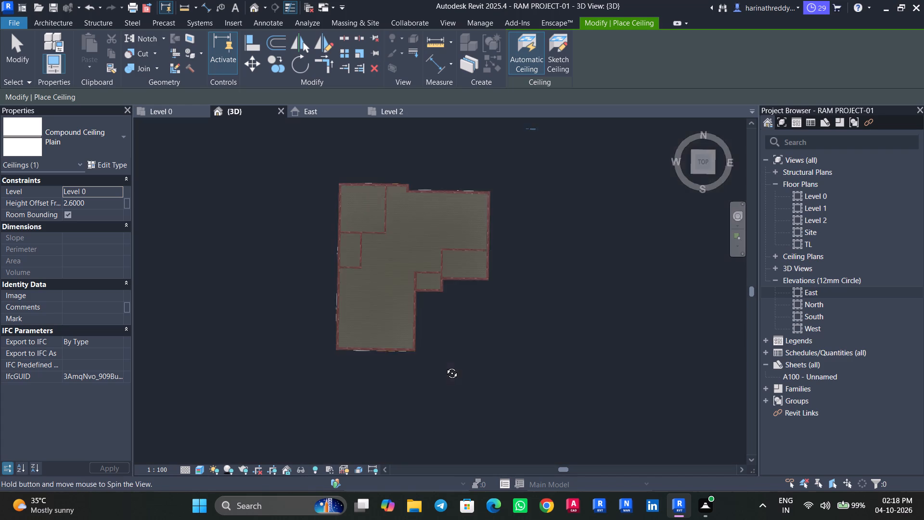
middle_click_drag(445, 366, 391, 162, "shift")
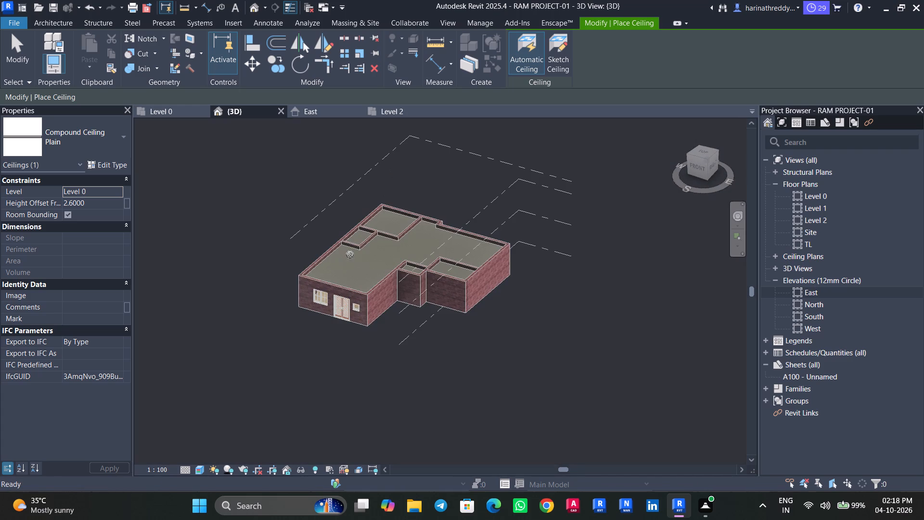
key("Escape")
key("Escape")
key("Escape")
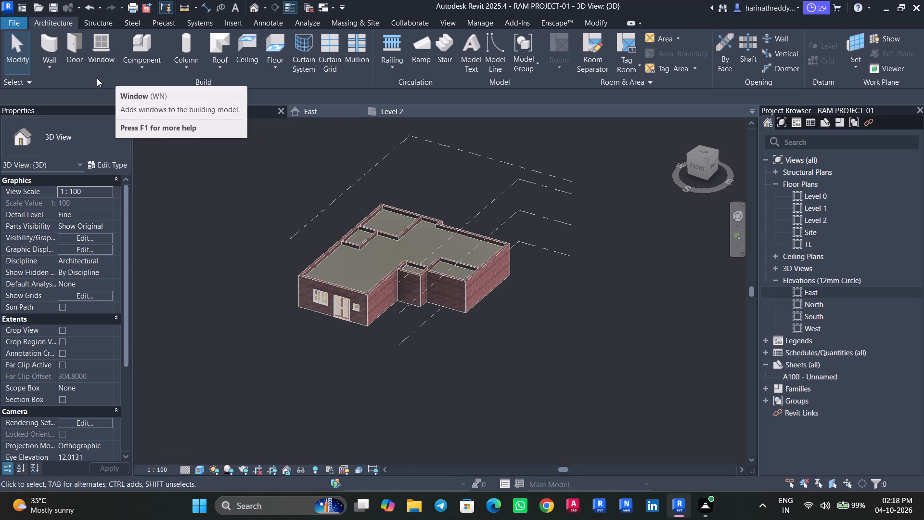
Examine the model in 3D from below, above and the side to check the floors against the wall bases.
middle_click_drag(237, 337, 511, 233, "shift")
middle_click_drag(495, 360, 457, 186, "shift")
middle_click_drag(481, 373, 476, 351, "shift")
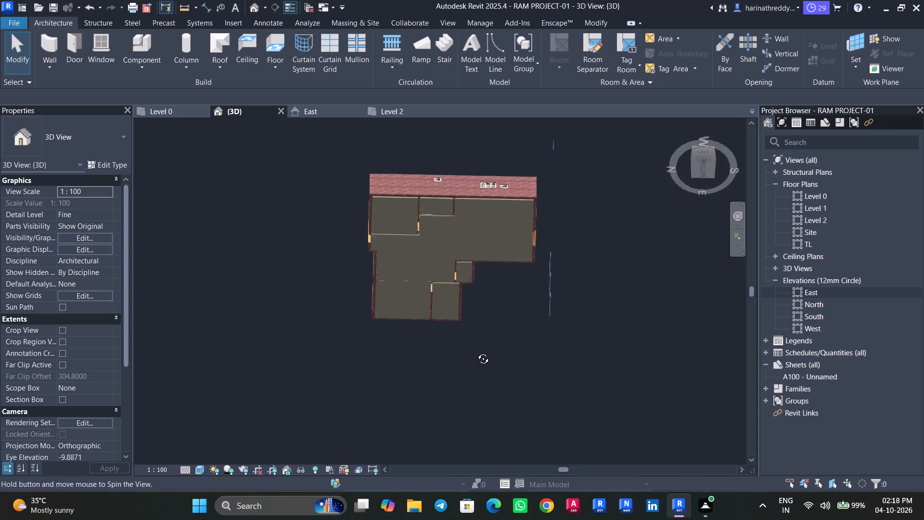
middle_click_drag(476, 351, 472, 243, "shift")
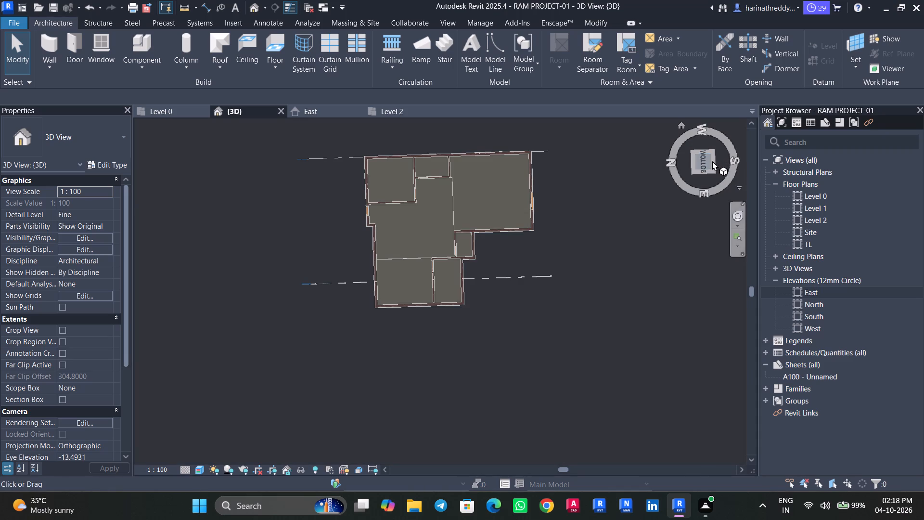
left_click(703, 163)
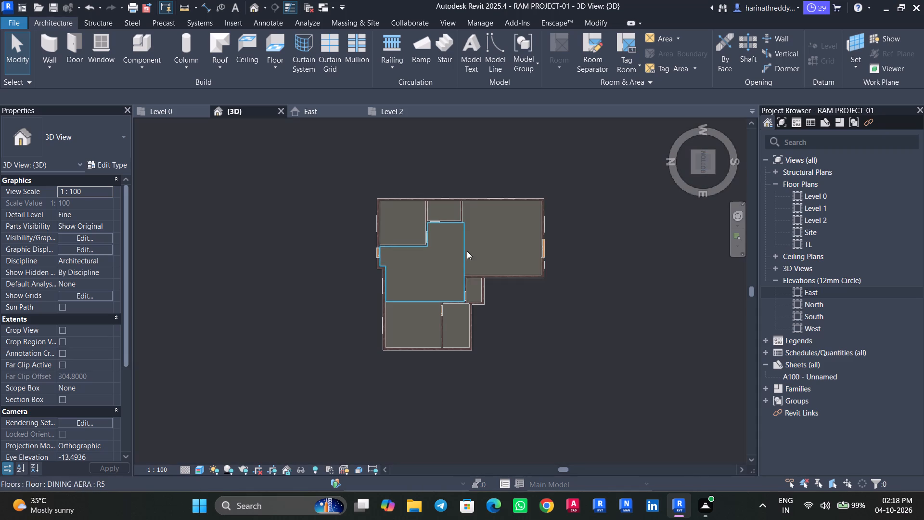
middle_click_drag(467, 251, 459, 329)
scroll(453, 337, "up", 7)
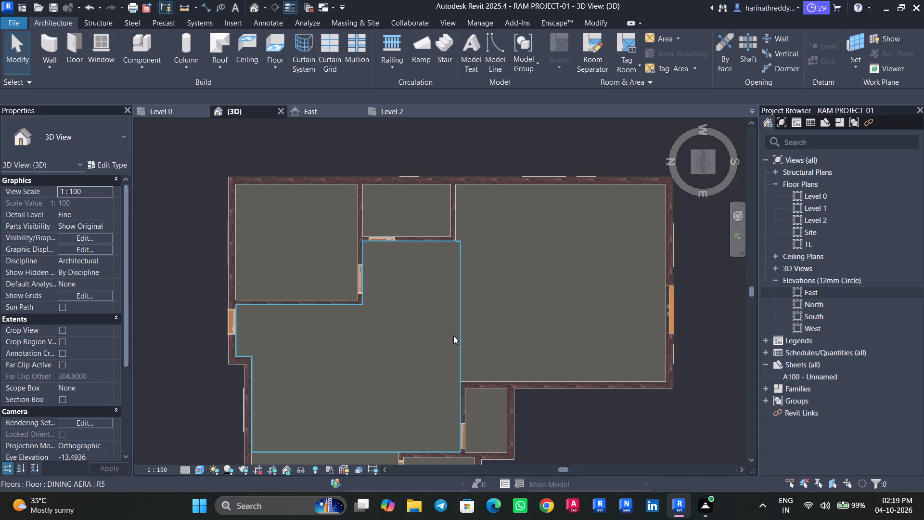
scroll(453, 336, "down", 5)
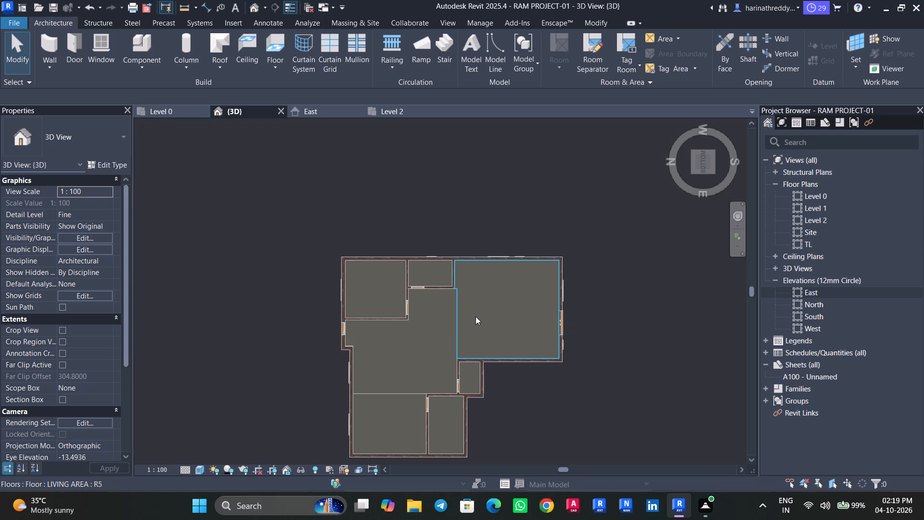
middle_click_drag(553, 188, 552, 197, "shift")
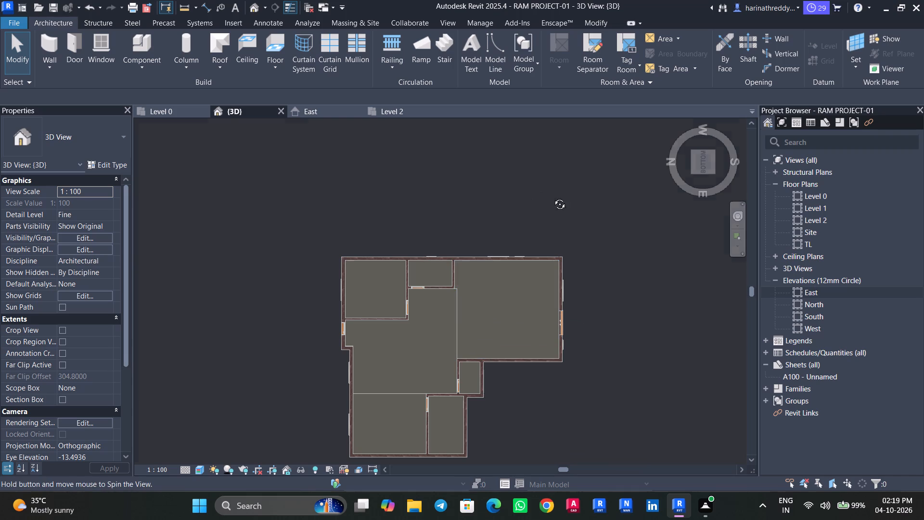
middle_click_drag(552, 197, 516, 506, "shift")
middle_click_drag(543, 269, 535, 454, "shift")
scroll(532, 358, "up", 1)
middle_click_drag(529, 341, 474, 130)
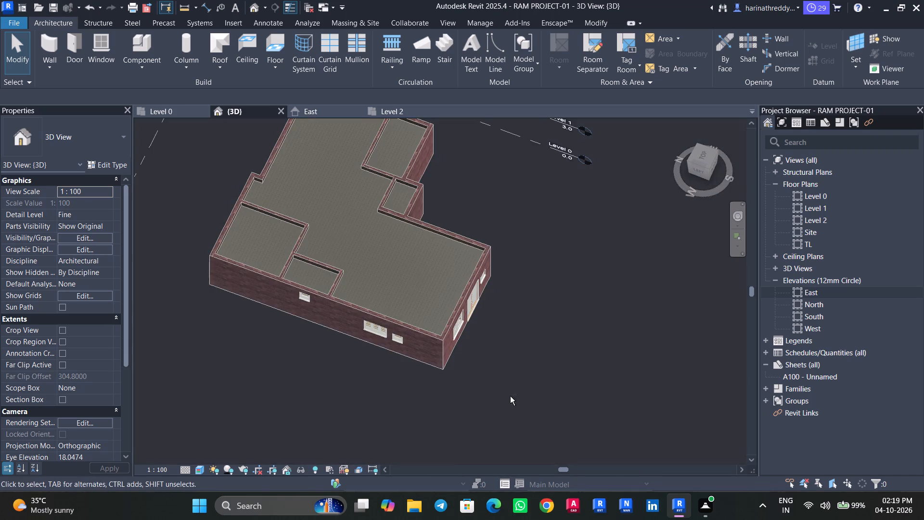
middle_click_drag(510, 395, 568, 184, "shift")
middle_click_drag(575, 248, 570, 352)
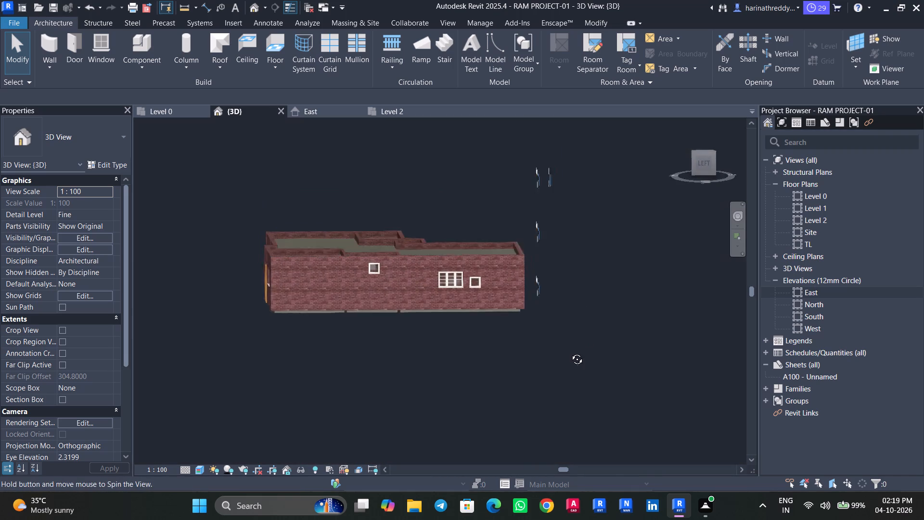
middle_click_drag(570, 352, 569, 353)
Select all seven room floors from below and set their height offset from Level 0 to 150 mm.
scroll(569, 353, "up", 1, "shift")
scroll(369, 353, "up", 6)
middle_click_drag(361, 334, 351, 227, "shift")
left_click(342, 181)
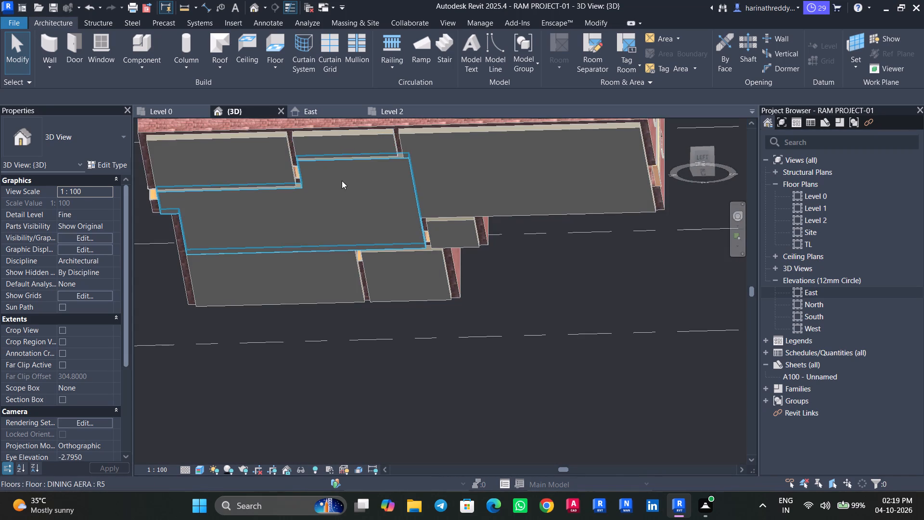
key("s")
key("a")
middle_click_drag(345, 215, 363, 289)
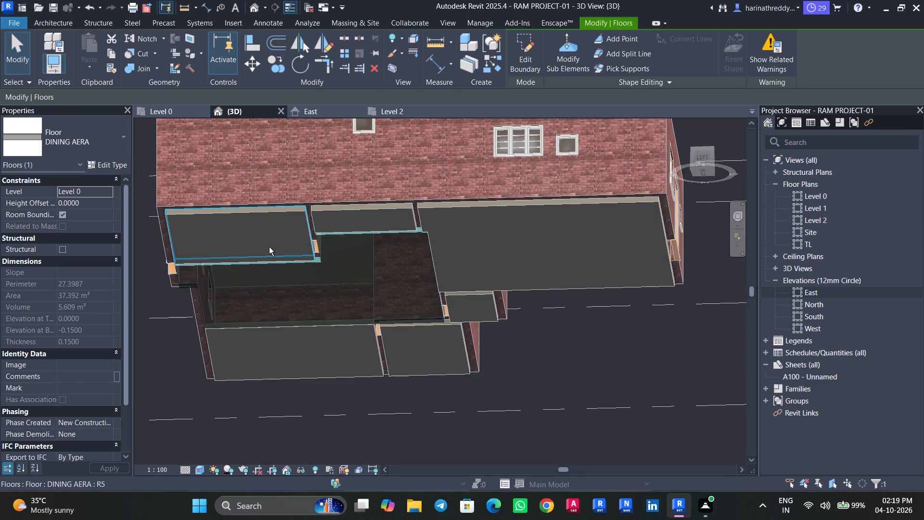
left_click(269, 243, "shift")
left_click(357, 225, "shift")
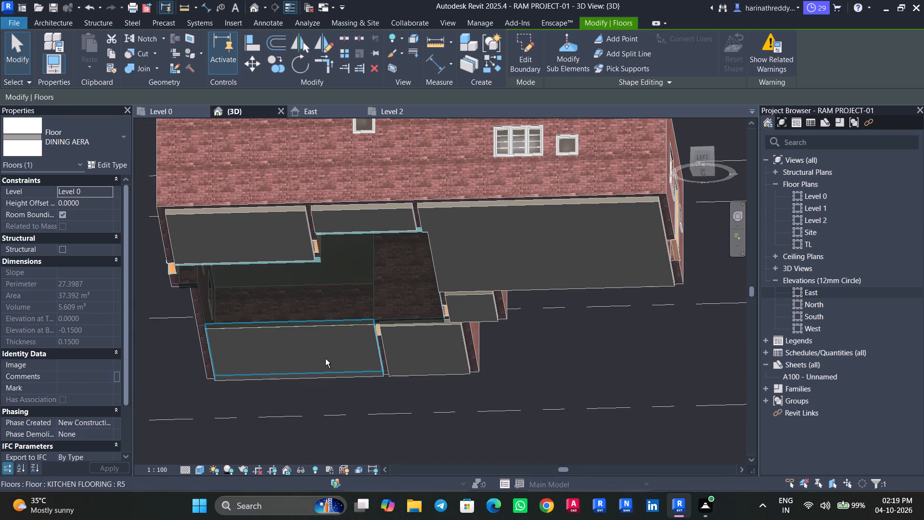
left_click(325, 359, "shift")
left_click(304, 355, "ctrl")
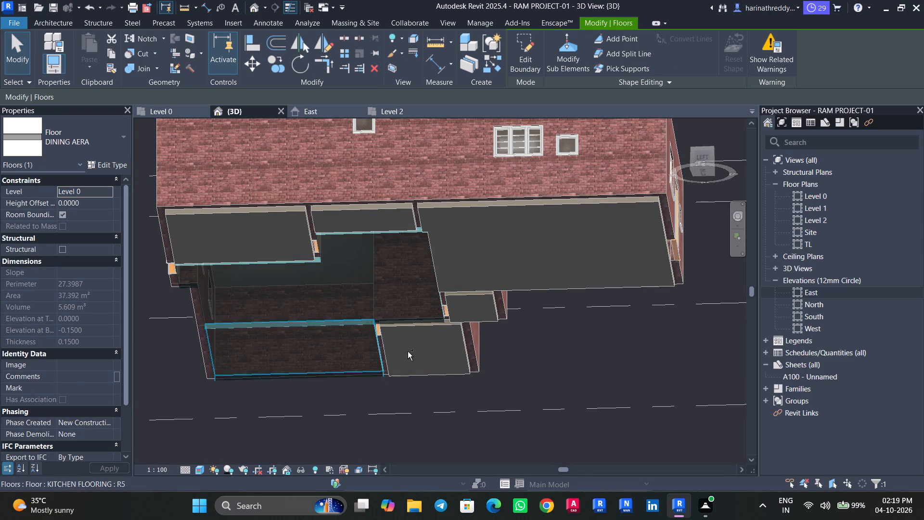
left_click(413, 350, "ctrl")
left_click(257, 246, "ctrl")
left_click(355, 225, "ctrl")
left_click(510, 221, "ctrl")
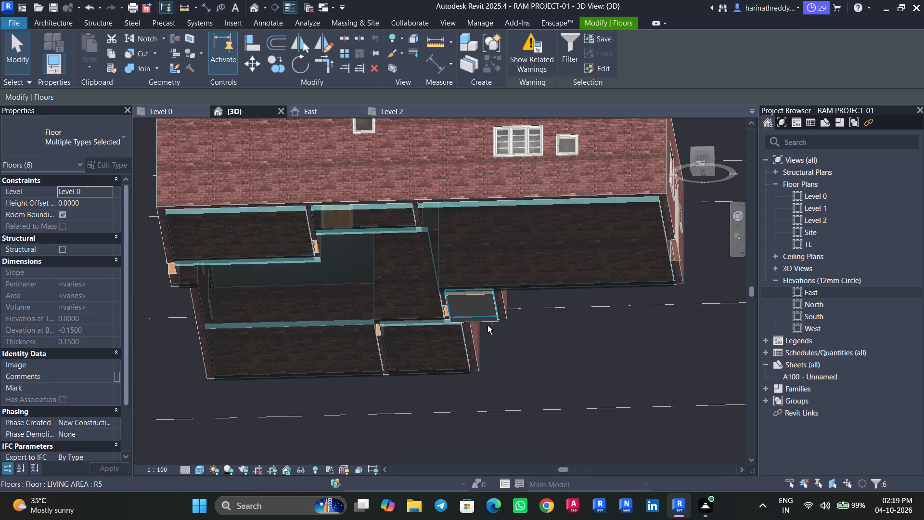
left_click(481, 307, "ctrl")
left_click(93, 199)
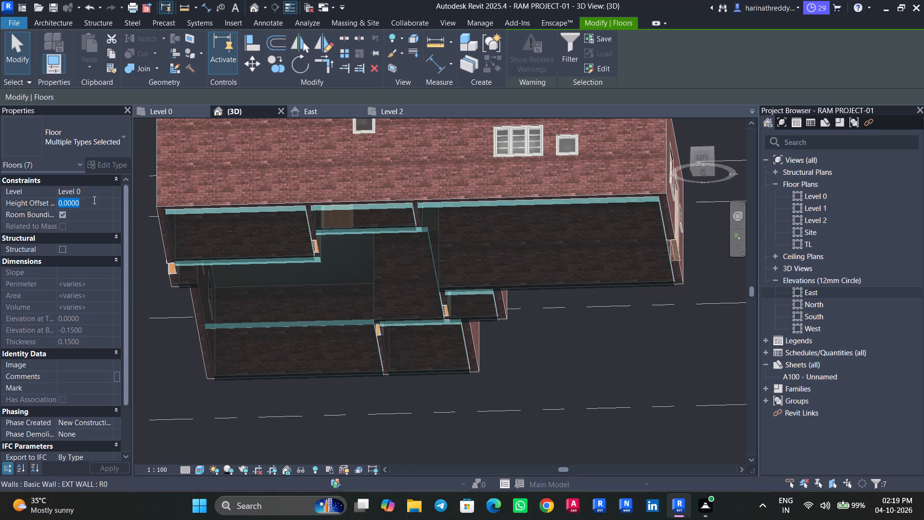
type("150")
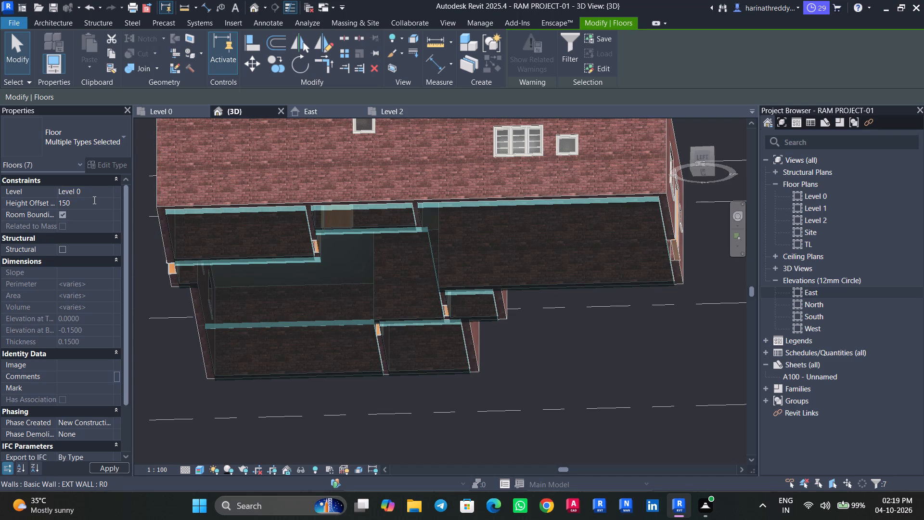
type("MM")
key("Return")
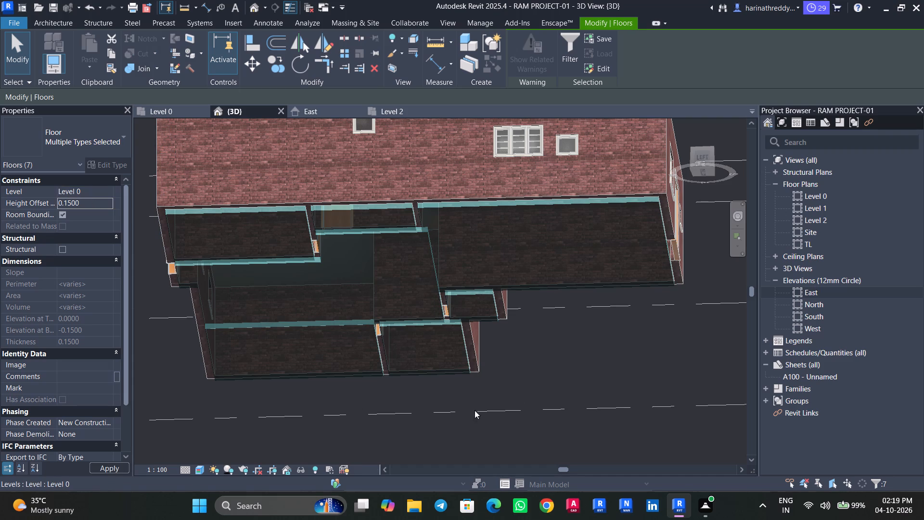
key("Escape")
Examine the house in 3D from below, at the entrance door and from above to check the raised floors against the walls.
middle_click_drag(571, 338, 515, 408, "shift")
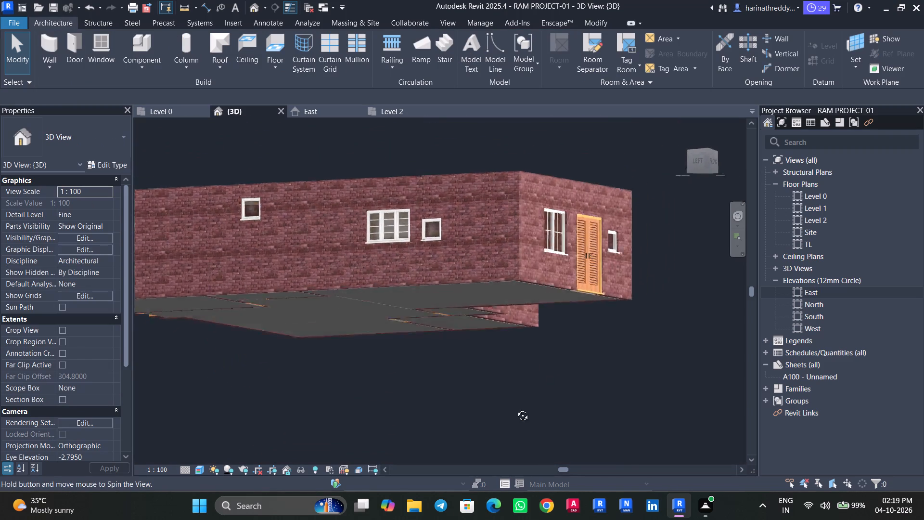
middle_click_drag(515, 408, 499, 468, "shift")
scroll(610, 325, "up", 6)
middle_click_drag(603, 331, 585, 334, "shift")
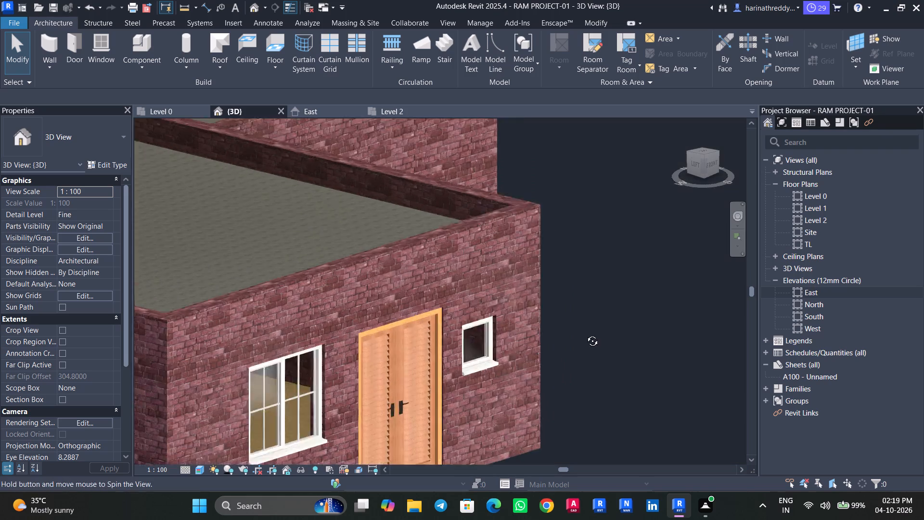
middle_click_drag(585, 334, 572, 331, "shift")
middle_click_drag(542, 335, 798, 222)
scroll(377, 356, "up", 2)
scroll(376, 356, "down", 1)
scroll(375, 356, "up", 8)
scroll(336, 384, "down", 4)
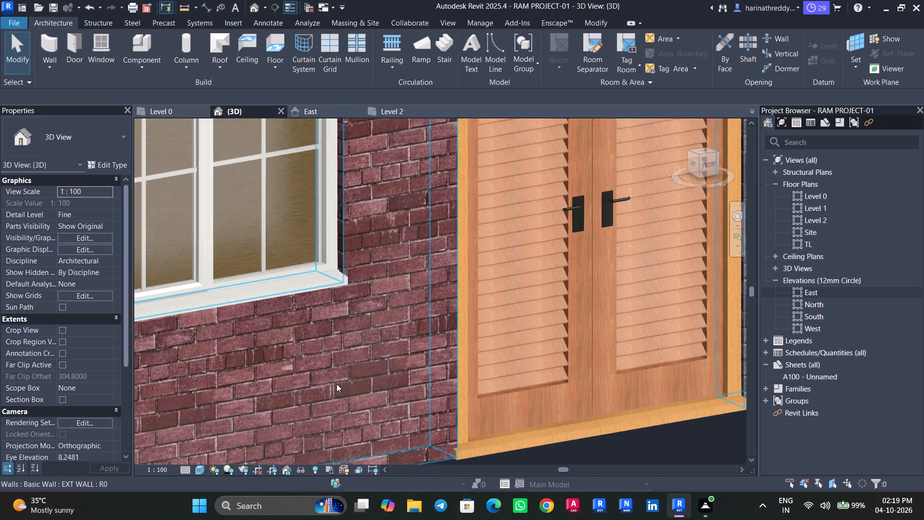
middle_click_drag(528, 373, 492, 392, "shift")
scroll(495, 388, "down", 10)
middle_click_drag(495, 389, 603, 359, "shift")
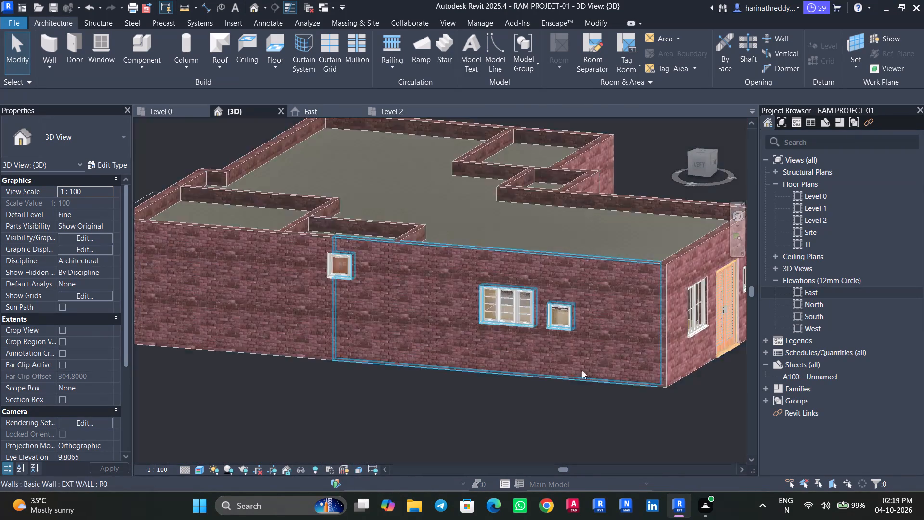
scroll(570, 373, "down", 4)
middle_click_drag(561, 385, 553, 419, "shift")
From the Level 0 plan, open the Autodesk family library and search it for "CORNICES".
left_click(161, 113)
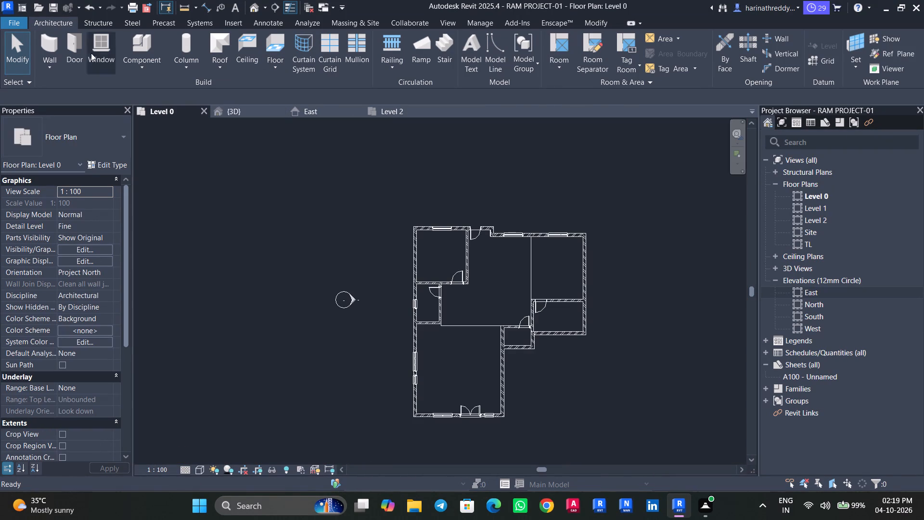
left_click(236, 27)
left_click(513, 53)
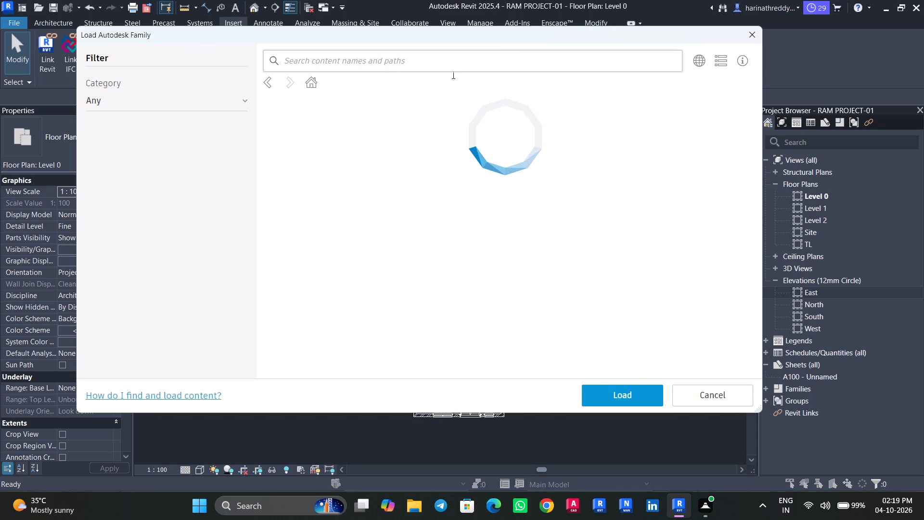
left_click(453, 66)
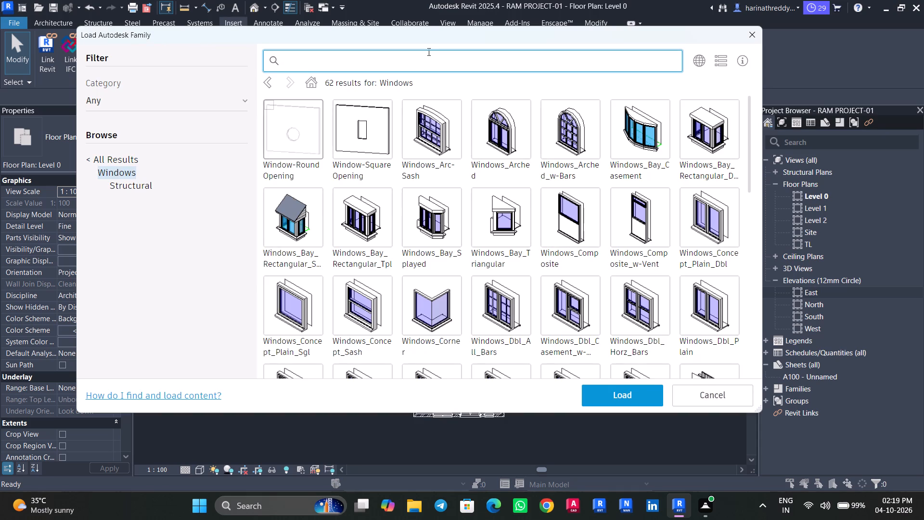
type("COR")
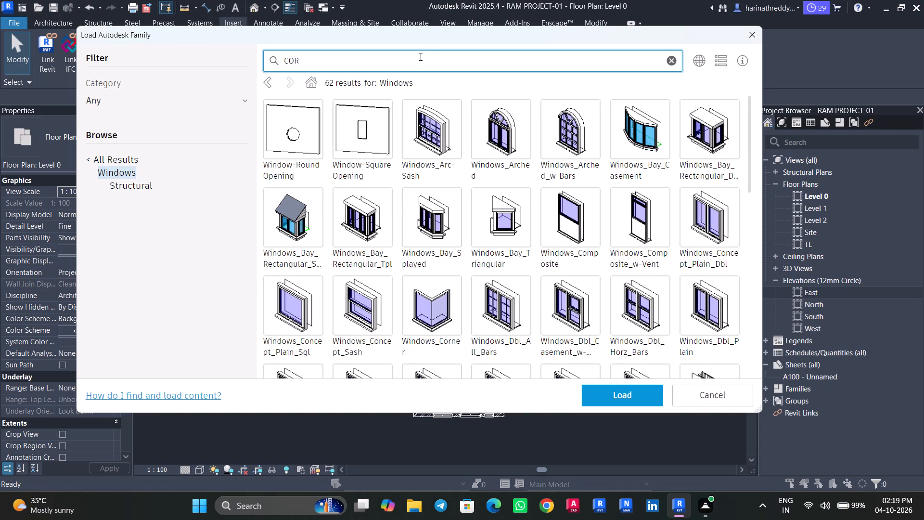
type("NICES")
key("Return")
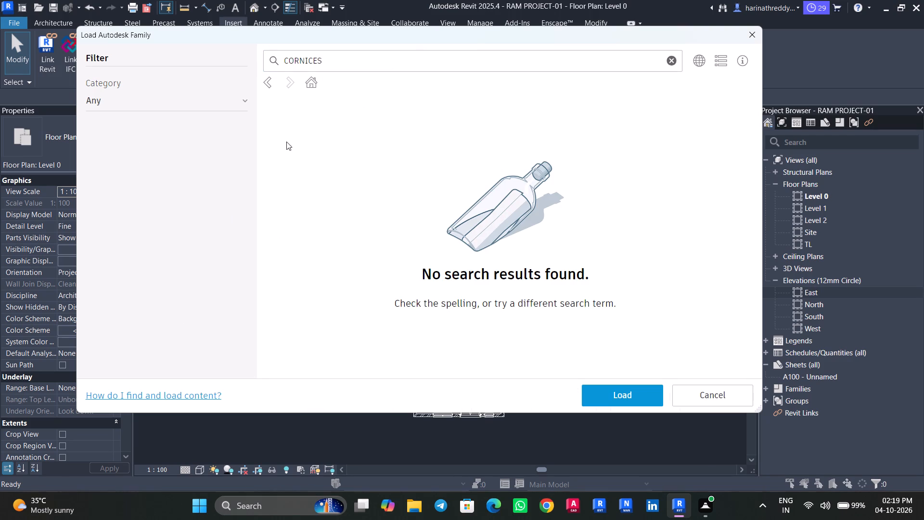
Look through the Casework families and the full list of library categories for a cornice family.
left_click(311, 88)
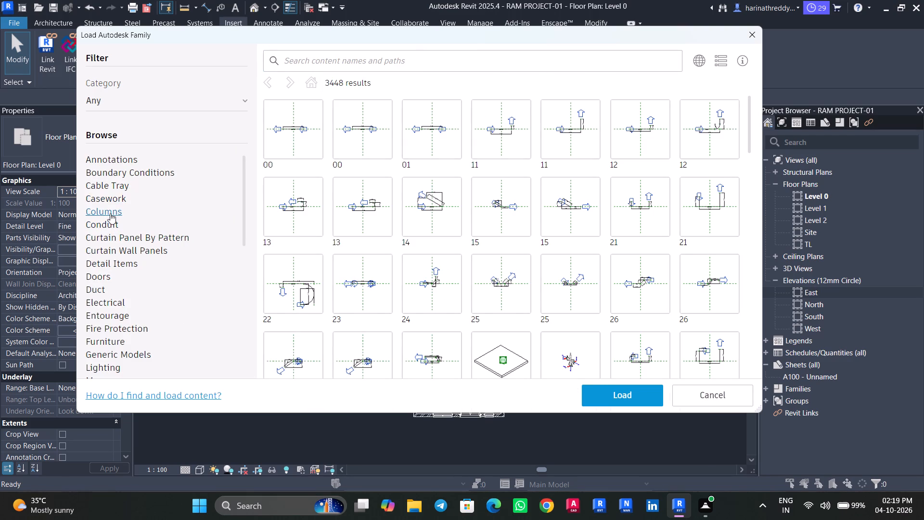
left_click(113, 200)
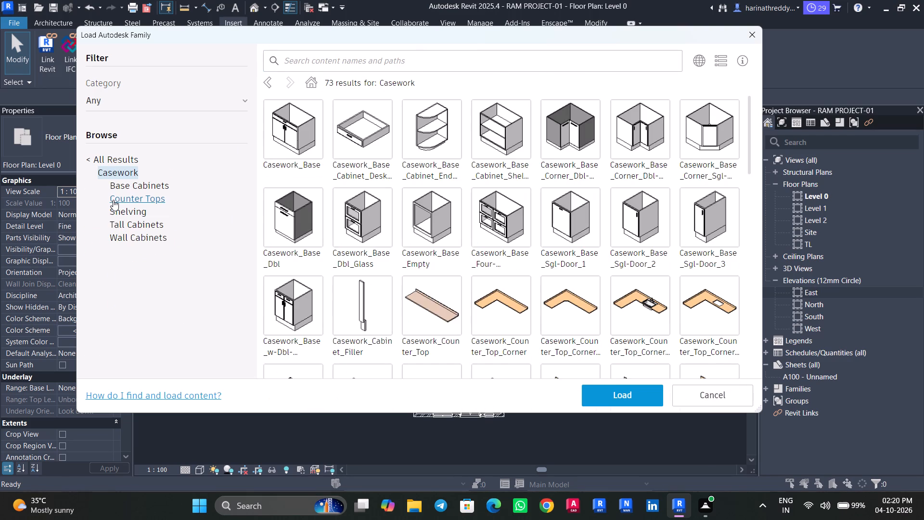
scroll(388, 227, "down", 17)
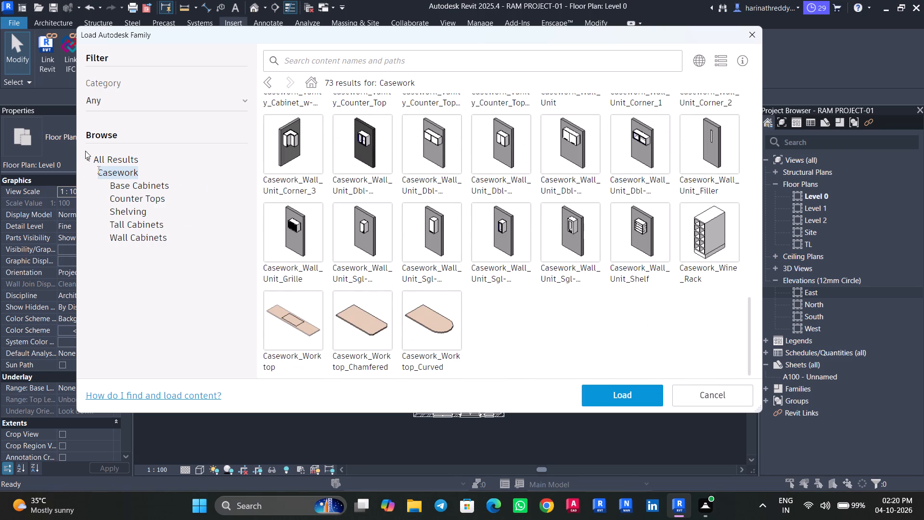
left_click(102, 149)
left_click(101, 156)
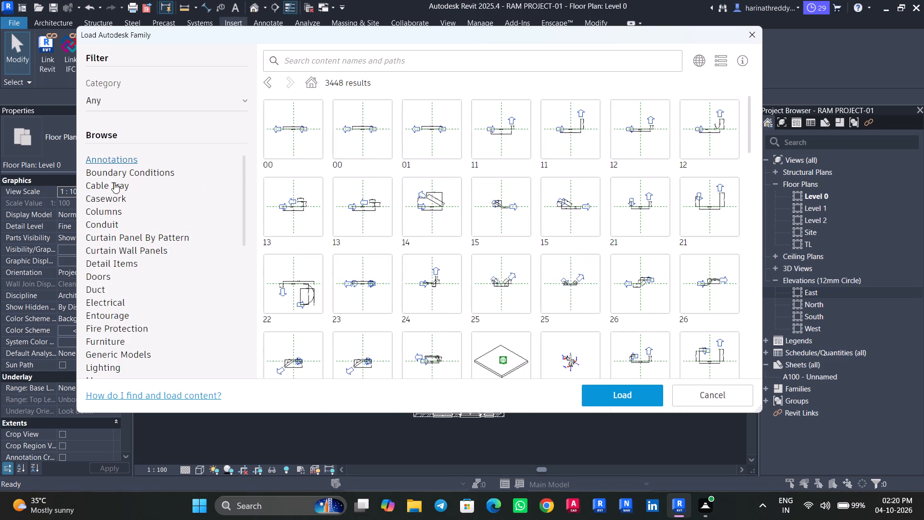
scroll(96, 299, "down", 3)
scroll(106, 260, "down", 3)
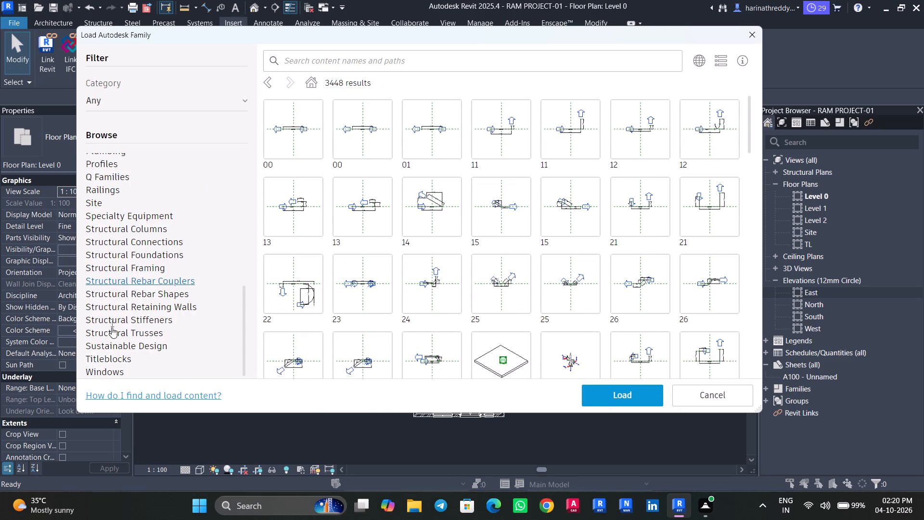
scroll(113, 338, "down", 6)
scroll(103, 192, "up", 2)
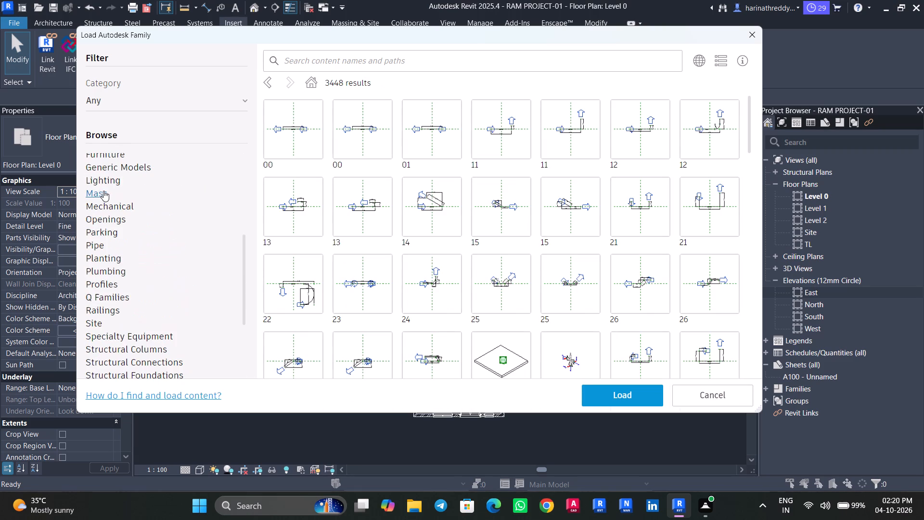
scroll(106, 237, "up", 4)
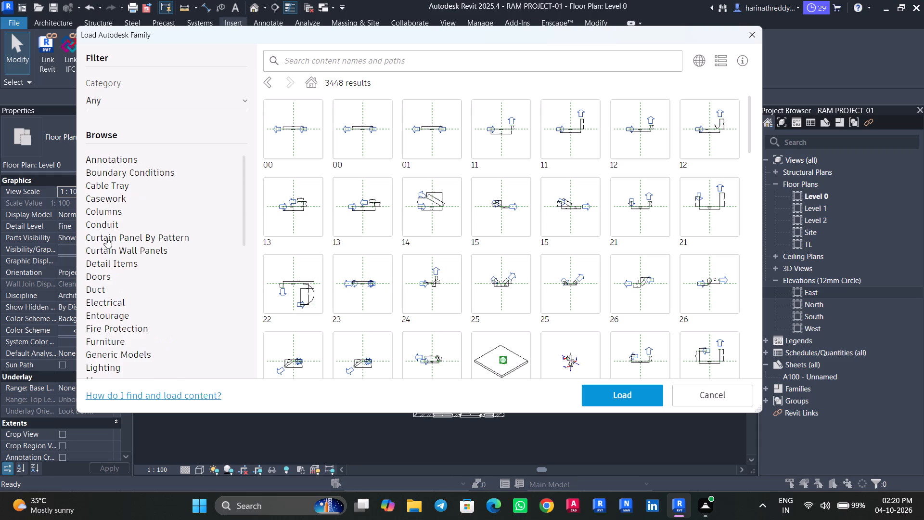
scroll(106, 237, "up", 2)
Open the Furniture category of the family library and search for "CORNICES".
left_click(112, 339)
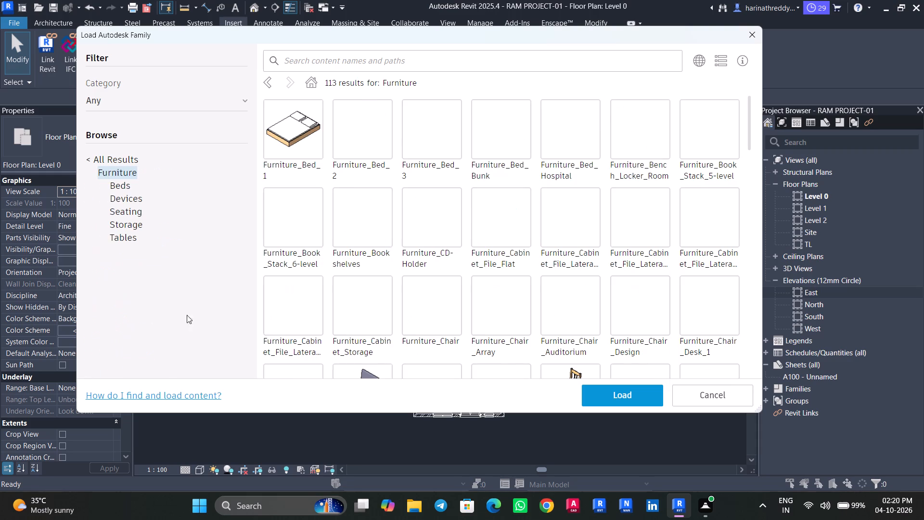
left_click(363, 60)
type("COR")
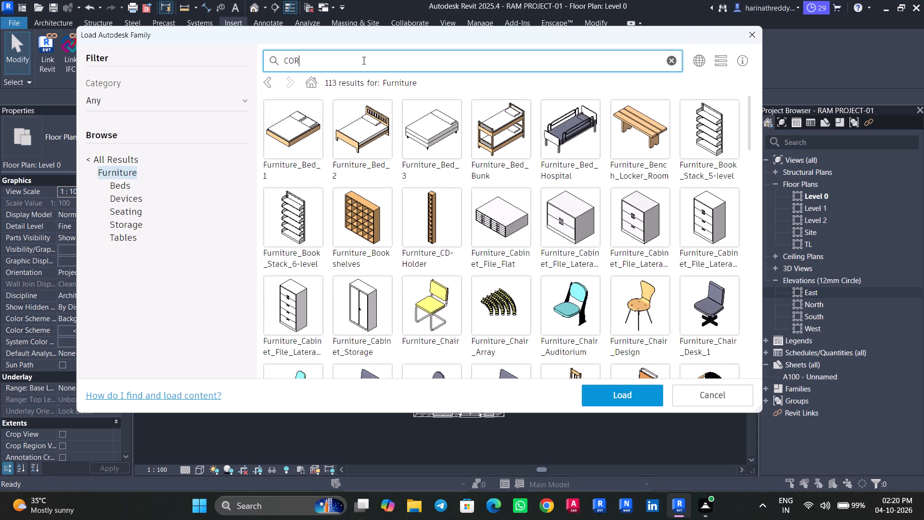
type("NI")
type("CES")
key("Return")
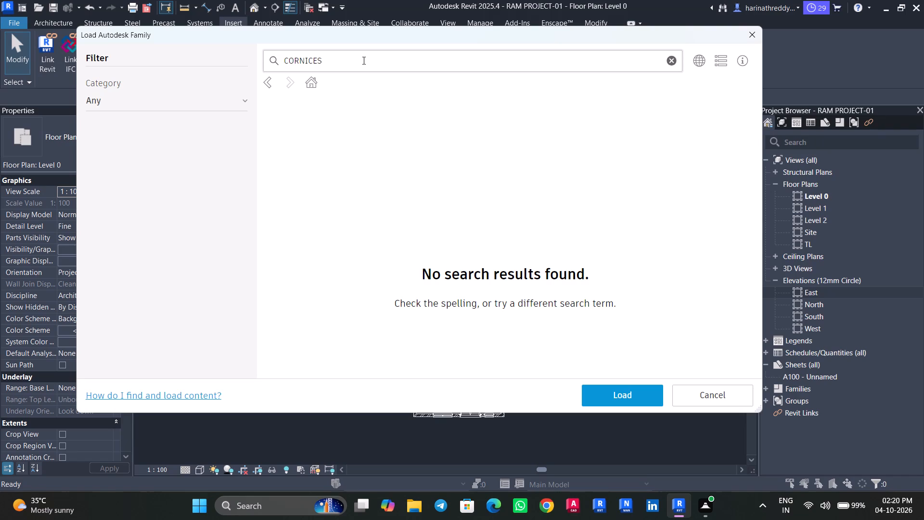
Search the family library for the singular term "CORNICE", and repeat the search as "Cornice".
key("BackSpace")
key("BackSpace")
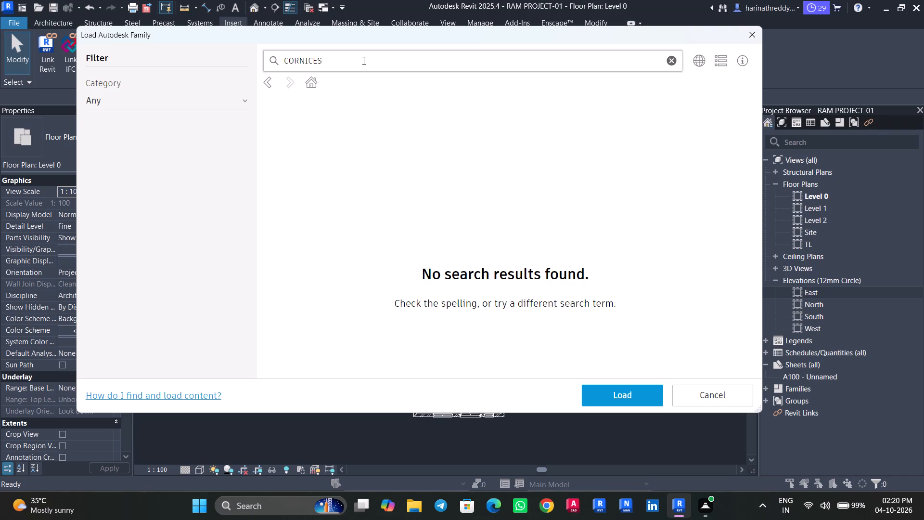
left_click(363, 60)
key("BackSpace")
key("Return")
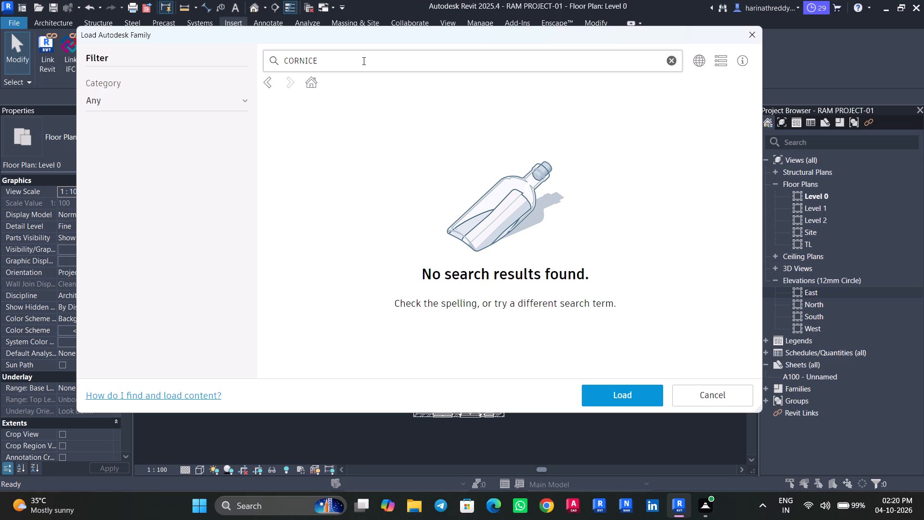
key("BackSpace")
key("BackSpace")
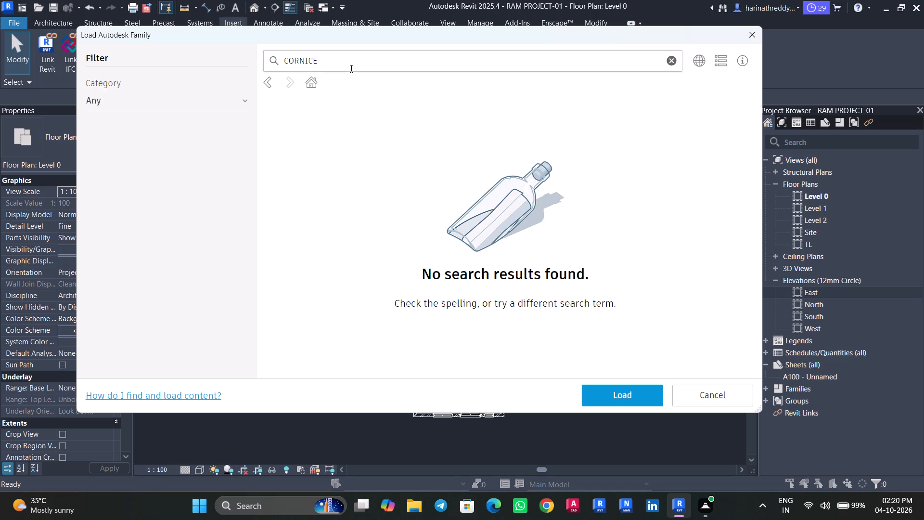
left_click(347, 65)
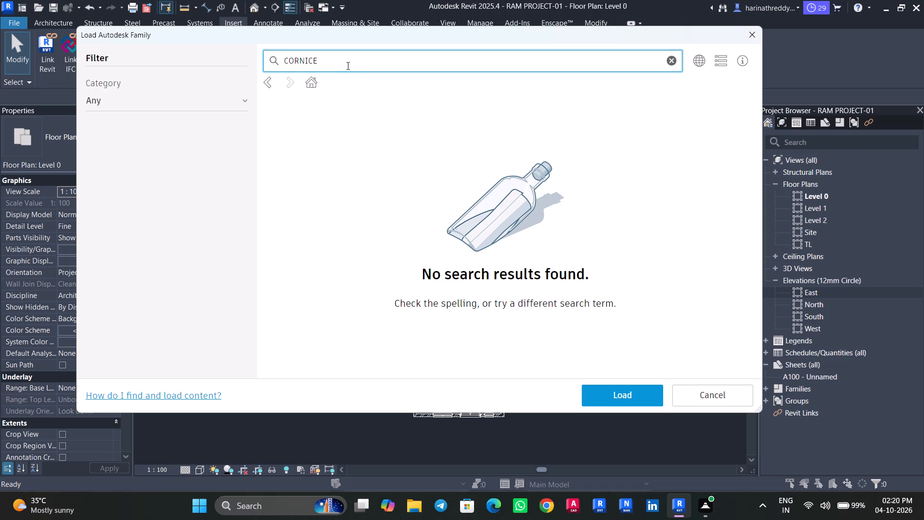
key("BackSpace")
key("BackSpace")
key("BackSpace")
key("BackSpace")
key("BackSpace")
key("BackSpace")
key("BackSpace")
key("BackSpace")
key("BackSpace")
key("BackSpace")
key("BackSpace")
key("BackSpace")
key("BackSpace")
key("BackSpace")
key("BackSpace")
key("BackSpace")
key("BackSpace")
key("BackSpace")
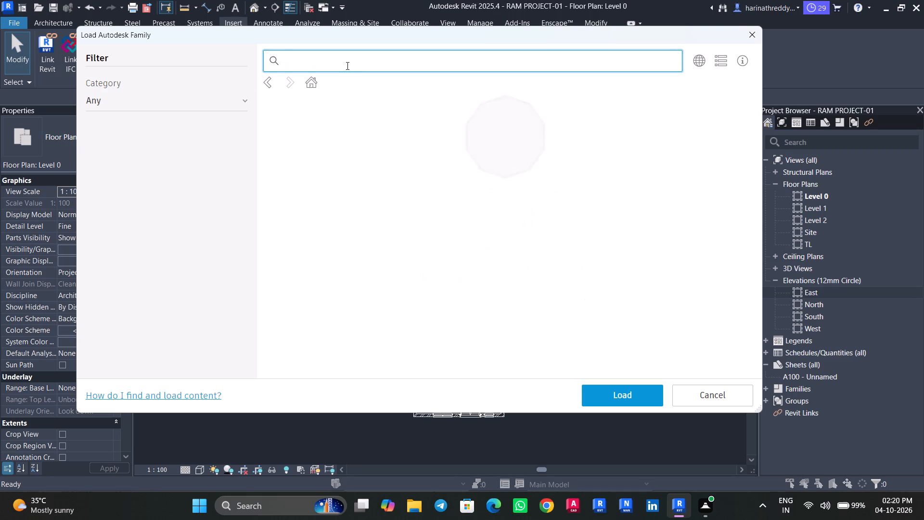
type("ornice")
key("Return")
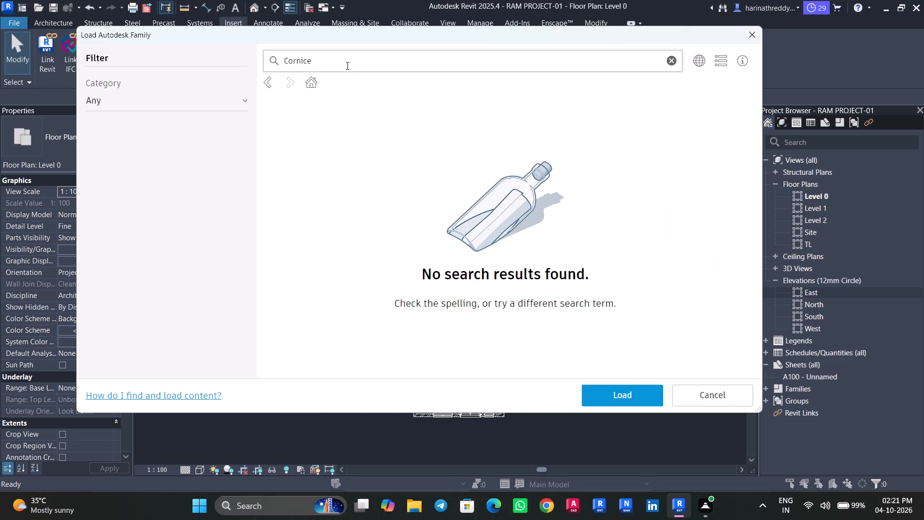
Replace the family library search term with "celing" and run the search.
left_click_drag(346, 65, 195, 64)
type("celing")
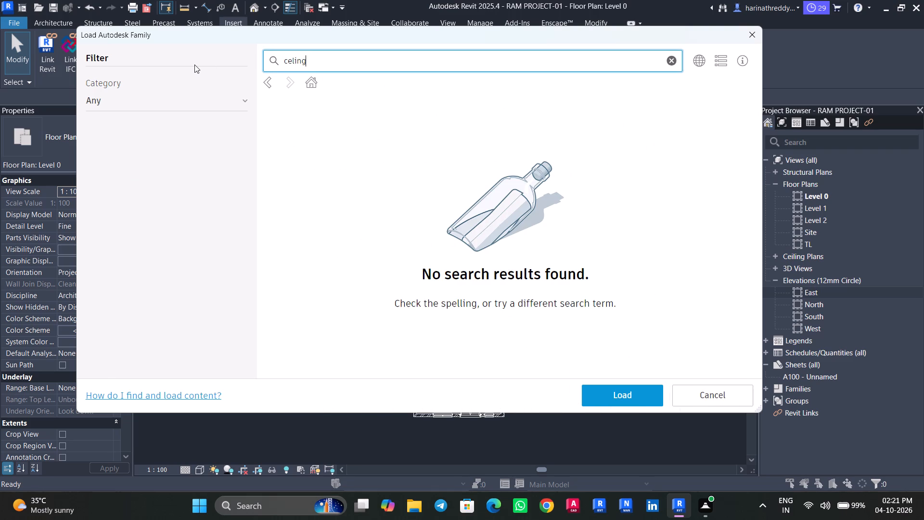
key("Return")
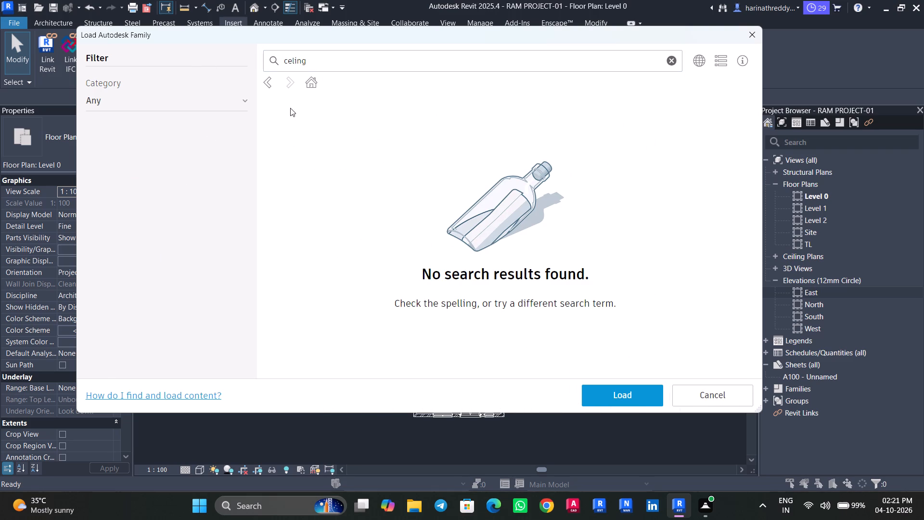
Clear the family library search and look through the Furniture families and the full category list for a cornice family.
left_click(311, 87)
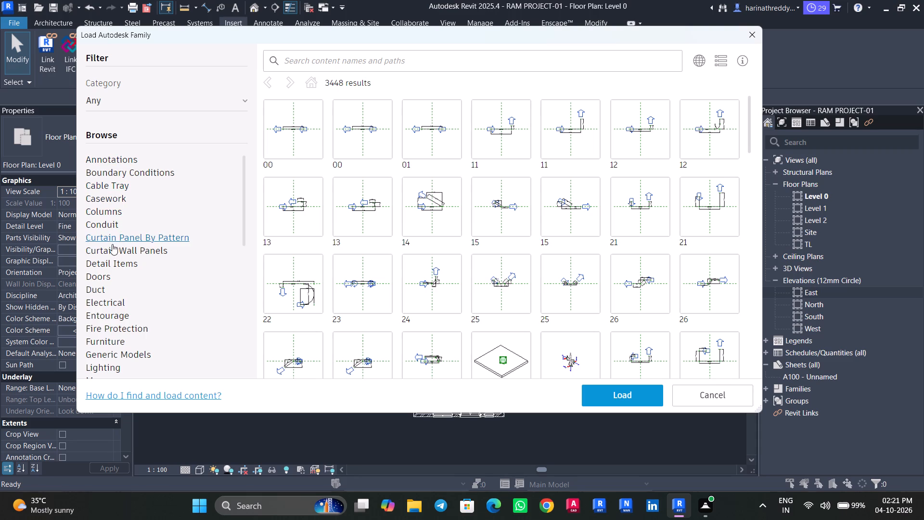
scroll(144, 295, "down", 2)
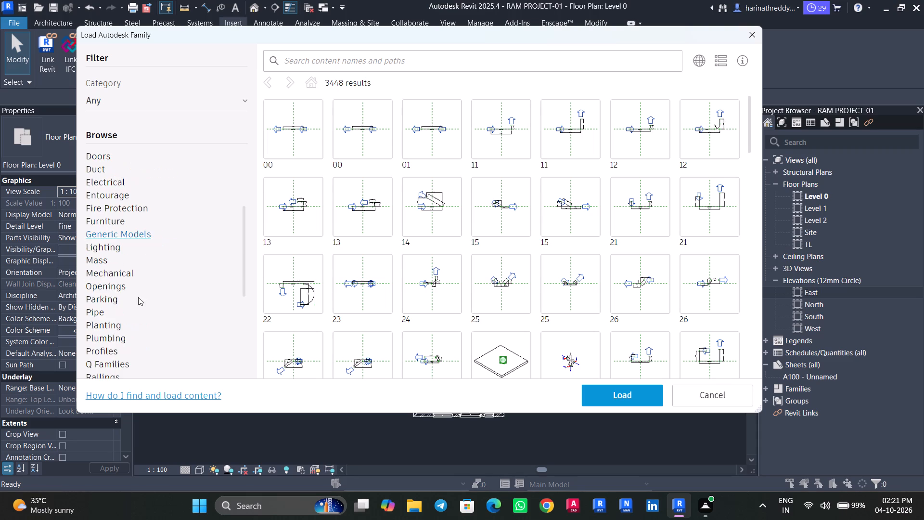
left_click(108, 216)
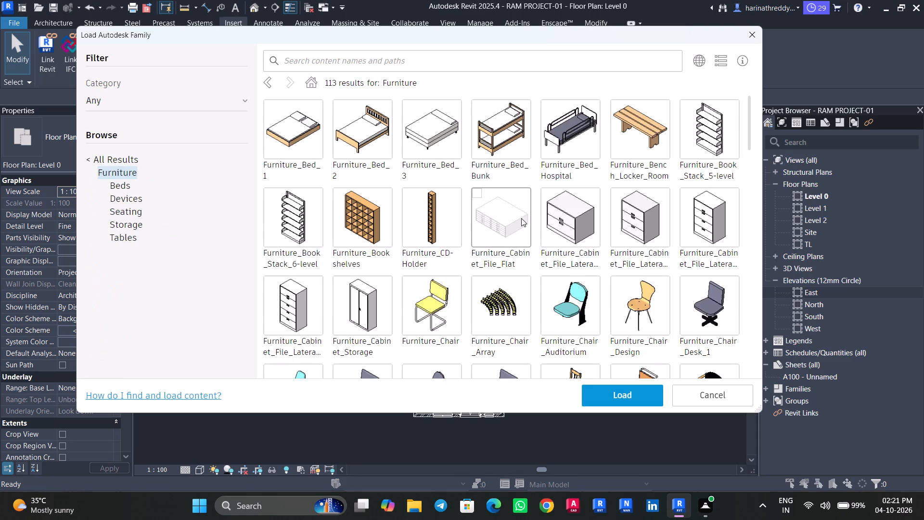
scroll(521, 218, "down", 19)
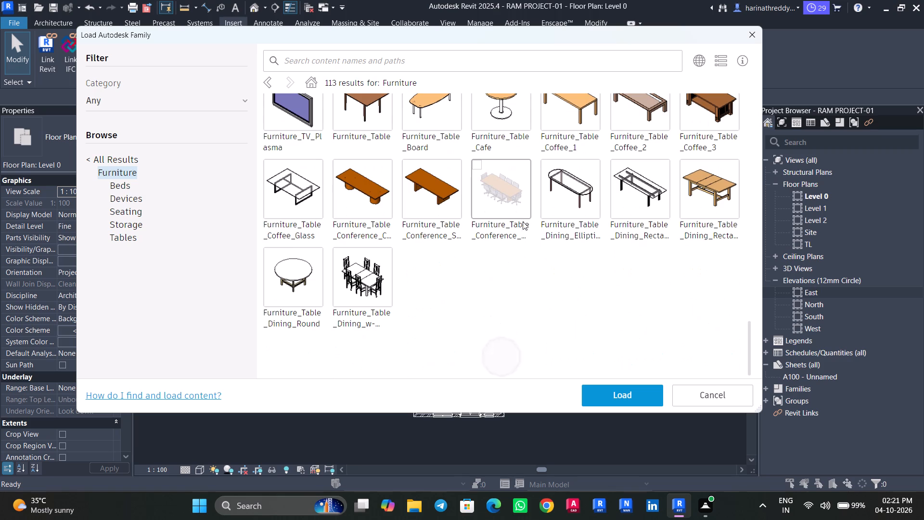
left_click(92, 158)
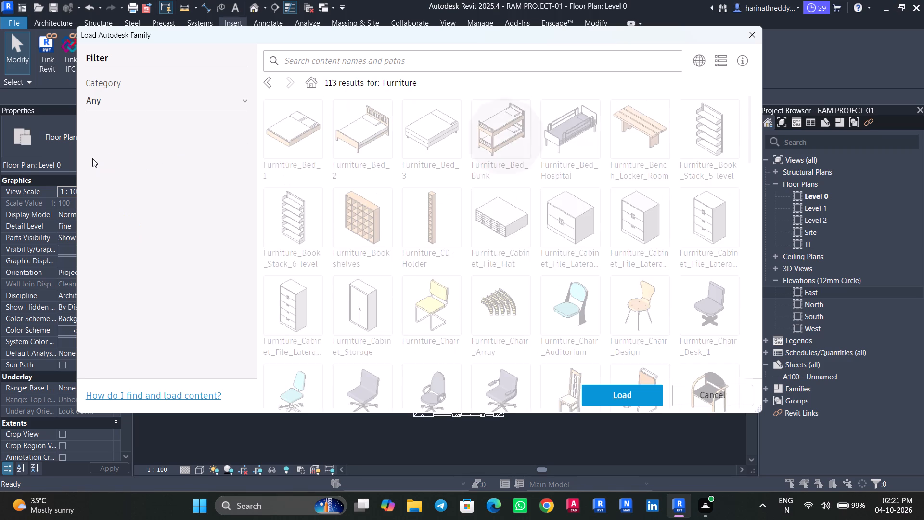
scroll(134, 263, "down", 4)
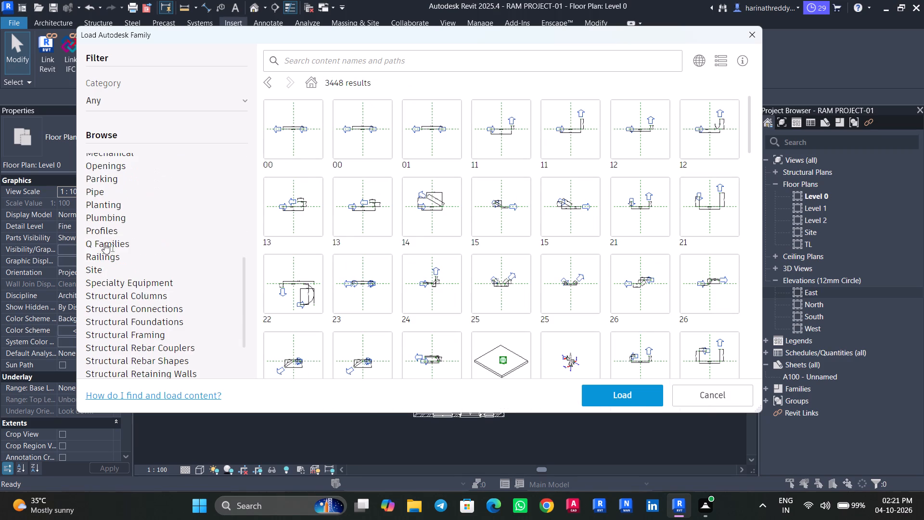
scroll(105, 288, "down", 2)
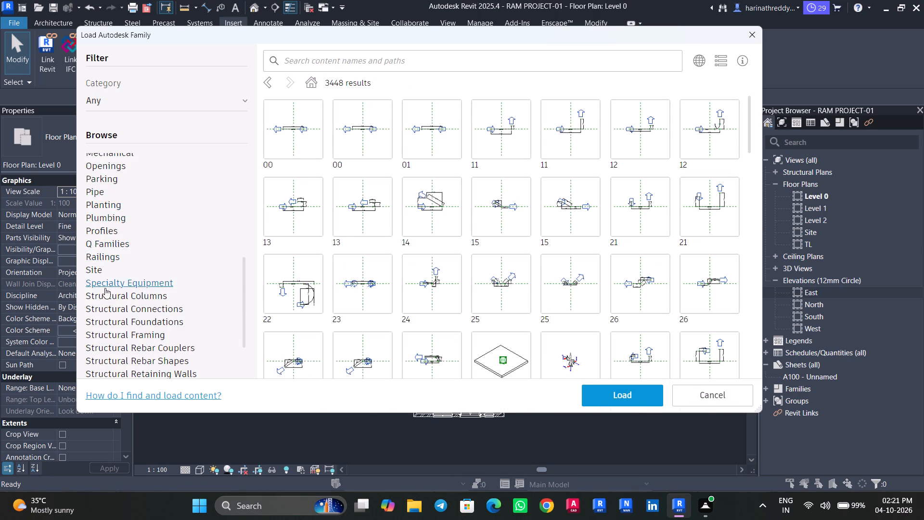
scroll(105, 288, "down", 5)
left_click(749, 36)
key("Escape")
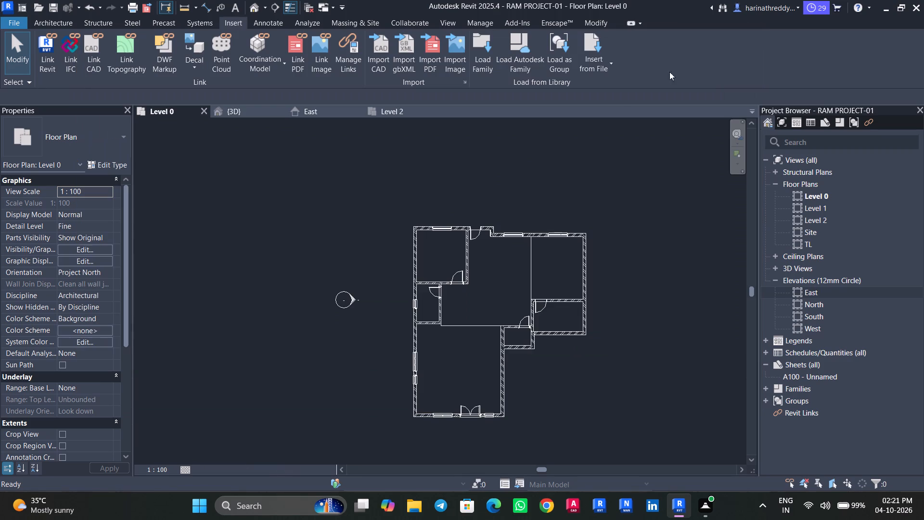
key("Escape")
key("Escape")
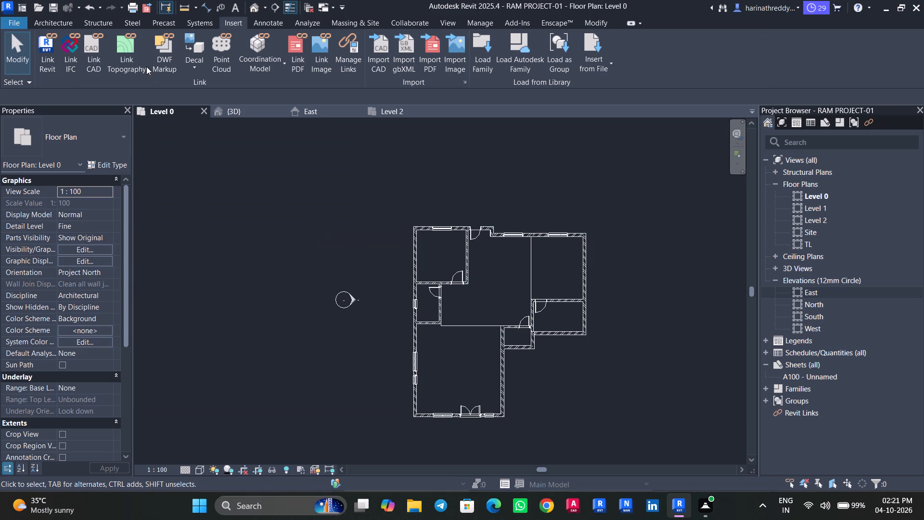
Start placing a component on the Level 0 plan and look through the loaded component types for a cornice.
left_click(71, 28)
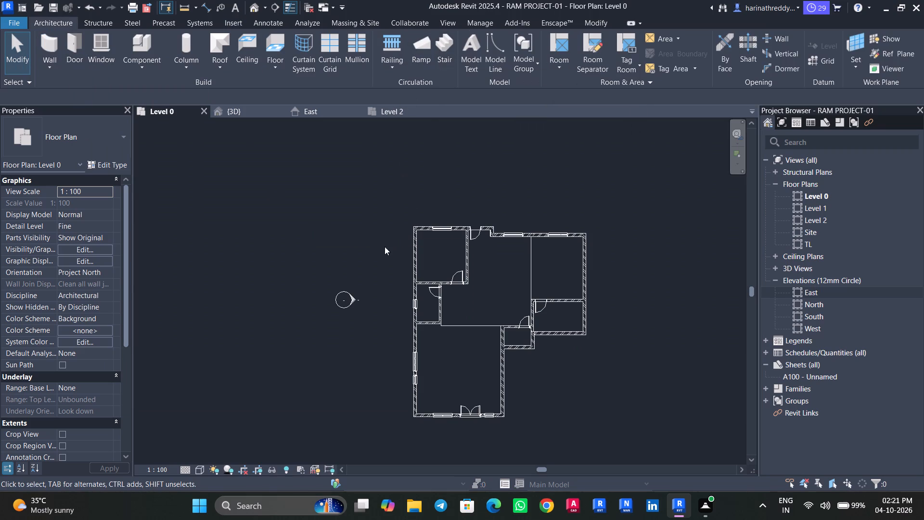
scroll(384, 245, "up", 2)
middle_click_drag(378, 241, 167, 137)
scroll(168, 137, "up", 1)
scroll(266, 175, "up", 5)
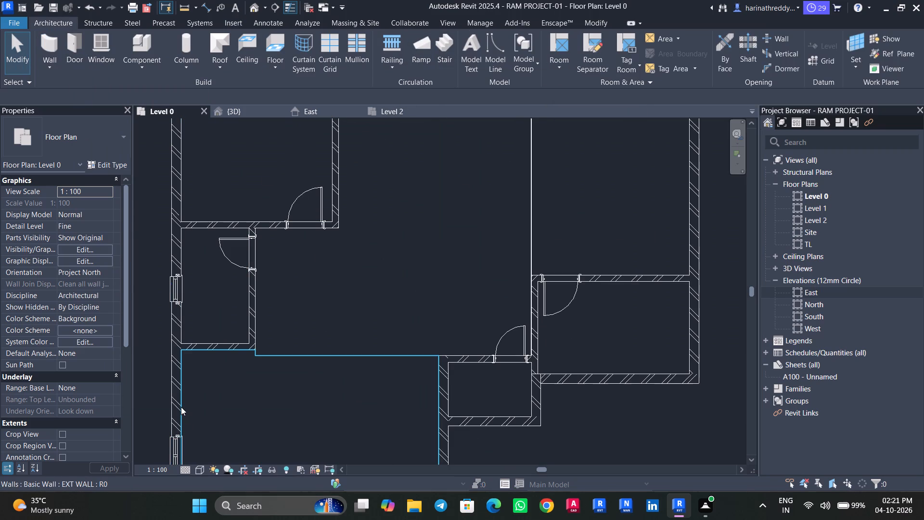
left_click(171, 399)
middle_click_drag(171, 394, 319, 344)
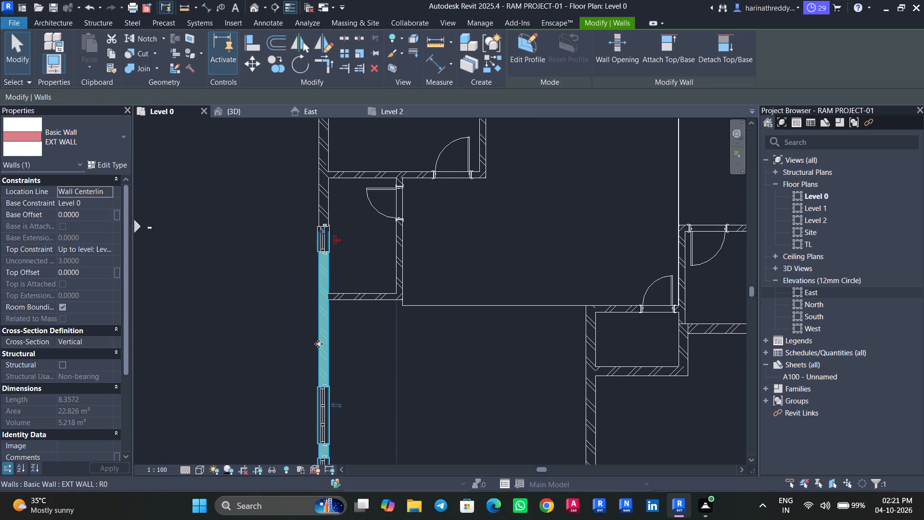
key("Escape")
key("Escape")
type("cm")
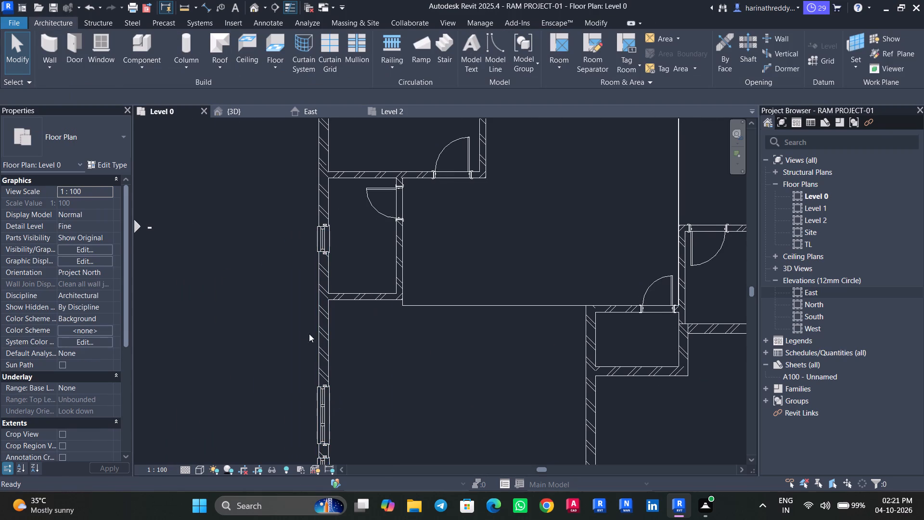
left_click(35, 117)
scroll(57, 295, "down", 10)
key("Escape")
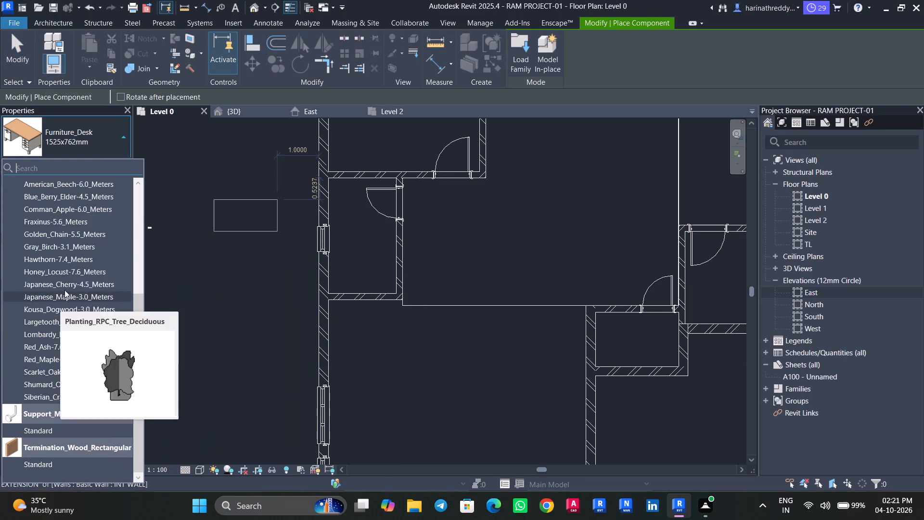
key("Escape")
key("Escape")
key("Escape")
key("Escape")
key("Escape")
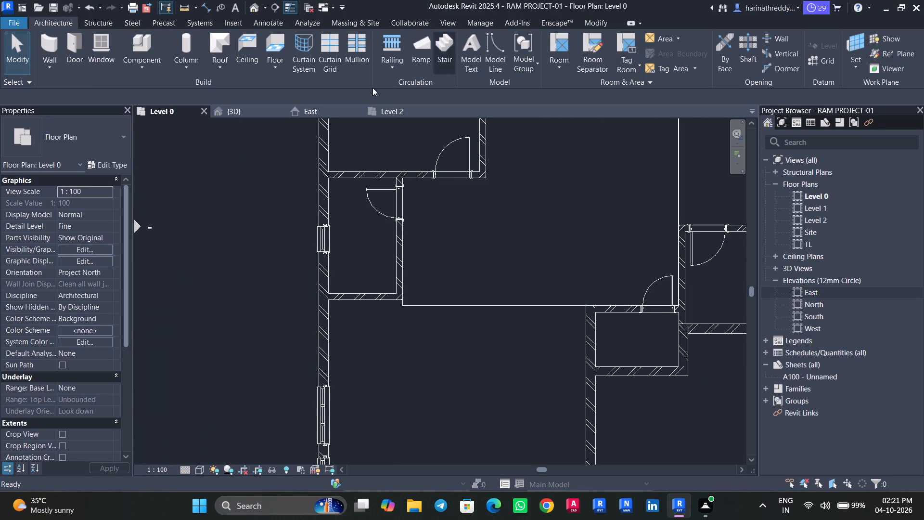
Open the layer structure of the EXT WALL type and switch its preview to the section view.
left_click(329, 333)
key("Escape")
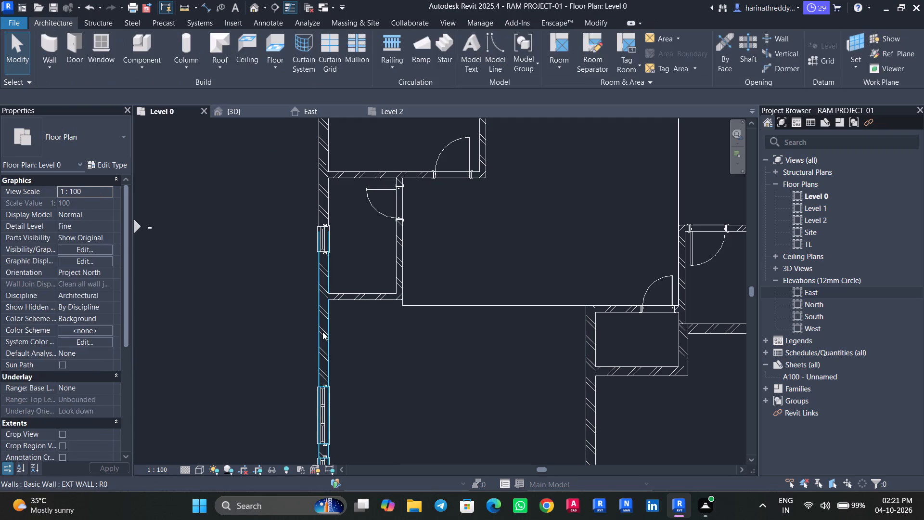
left_click(322, 332)
left_click(105, 163)
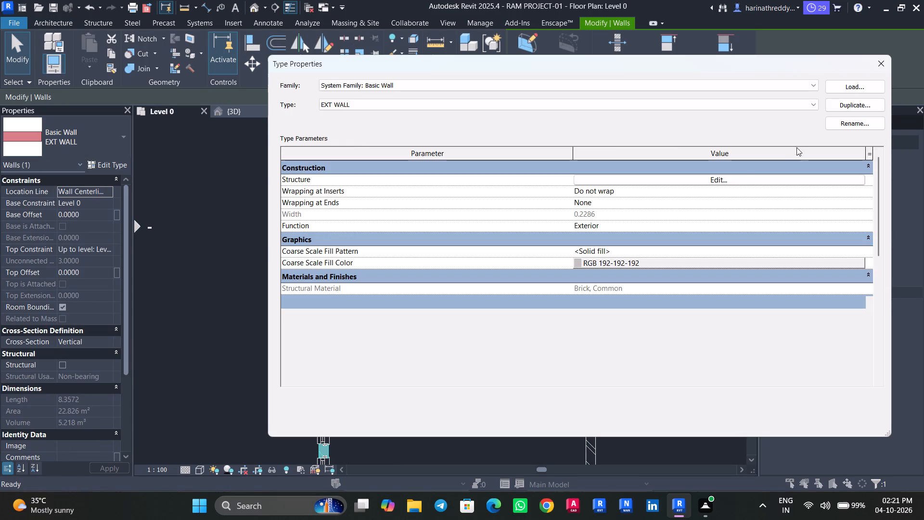
left_click(742, 172)
left_click(742, 172)
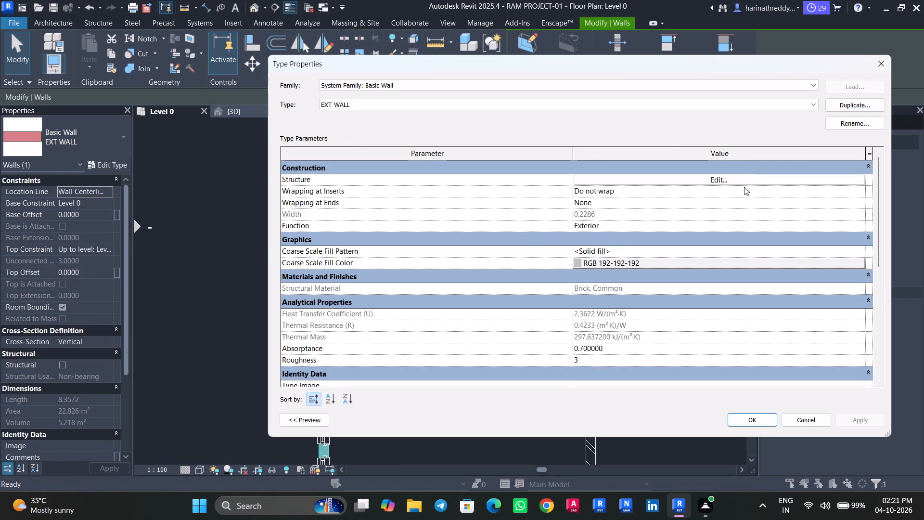
left_click(744, 187)
left_click(743, 182)
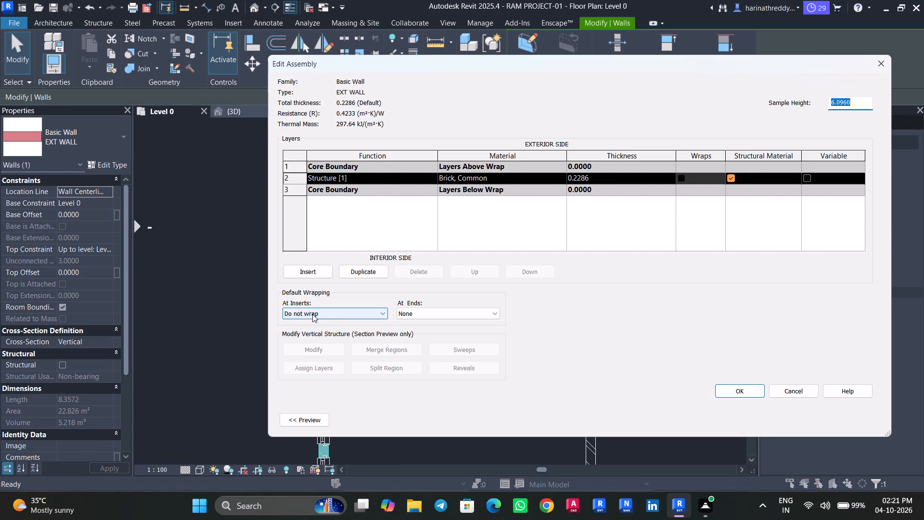
left_click(296, 415)
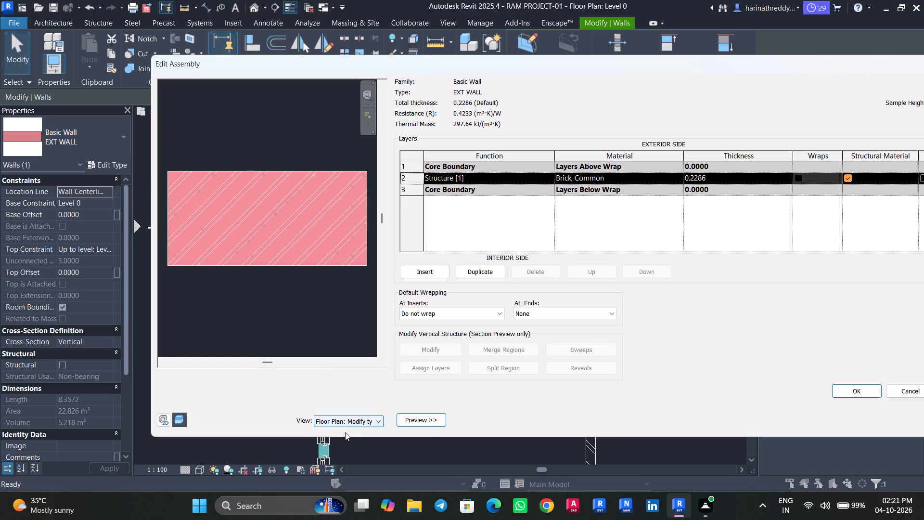
left_click(344, 419)
left_click(350, 439)
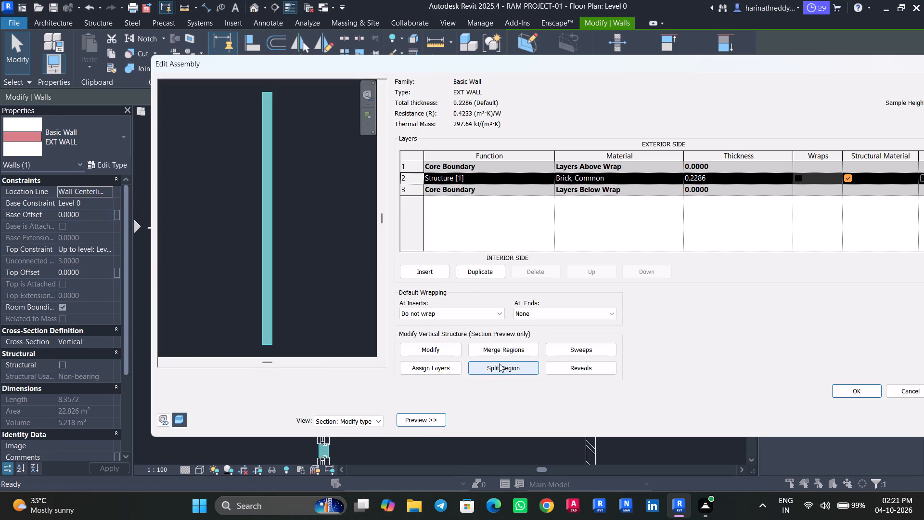
Examine the wall sweeps settings of the EXT WALL type without adding a sweep, and close the type properties.
left_click(566, 353)
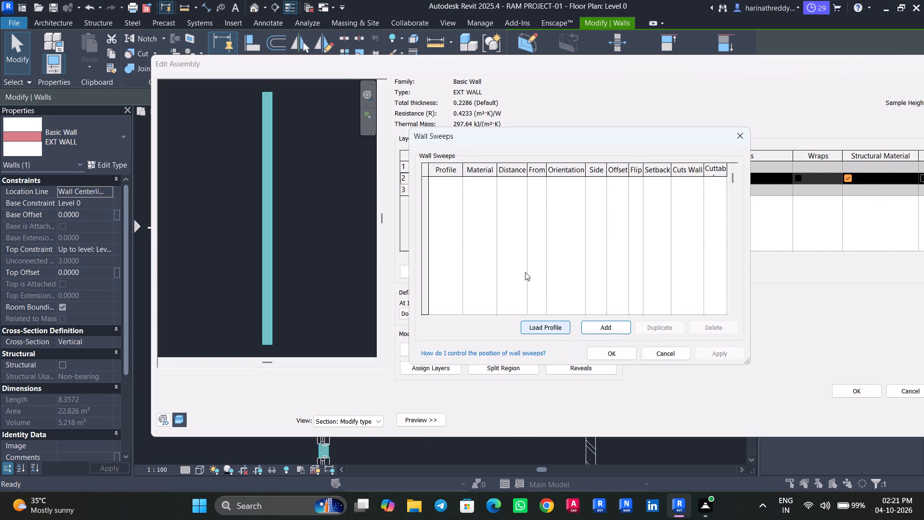
left_click(660, 351)
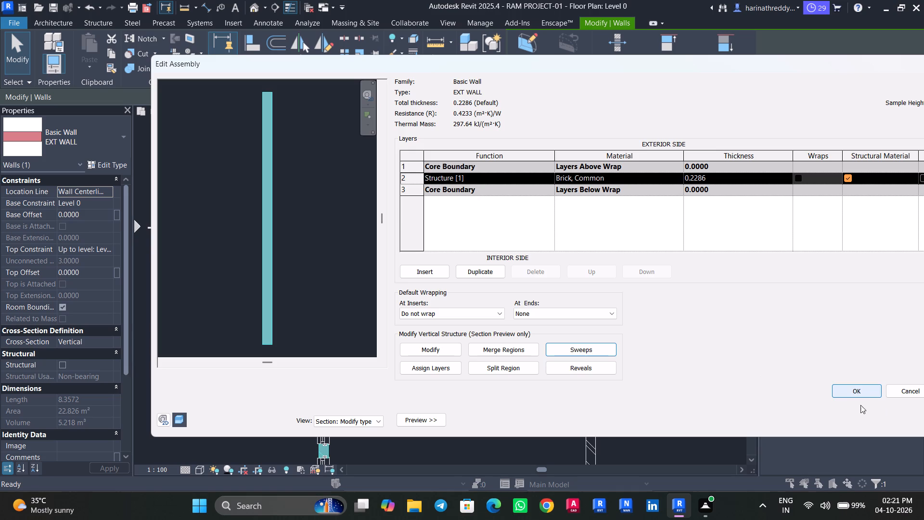
left_click(867, 391)
left_click(880, 418)
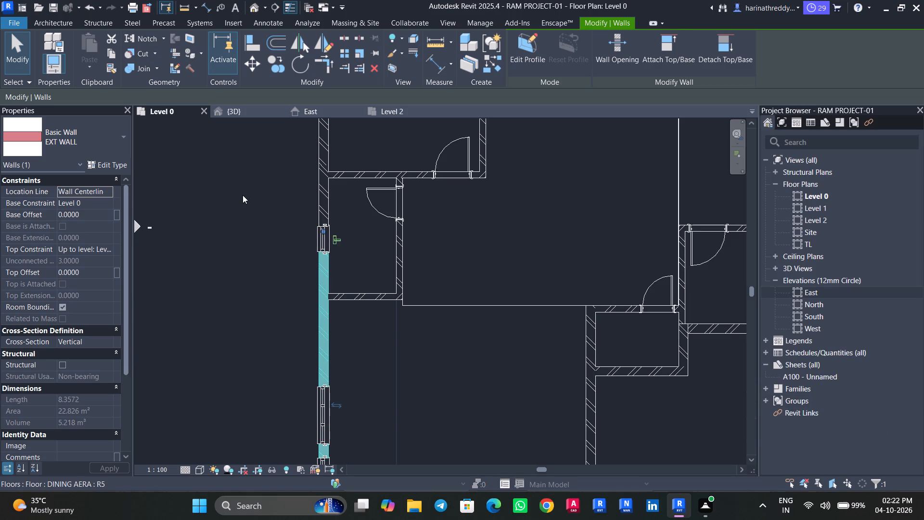
scroll(242, 195, "down", 6)
scroll(242, 195, "up", 1)
scroll(242, 195, "down", 3)
scroll(242, 195, "up", 4)
key("Escape")
key("Escape")
key("Escape")
key("Escape")
key("Escape")
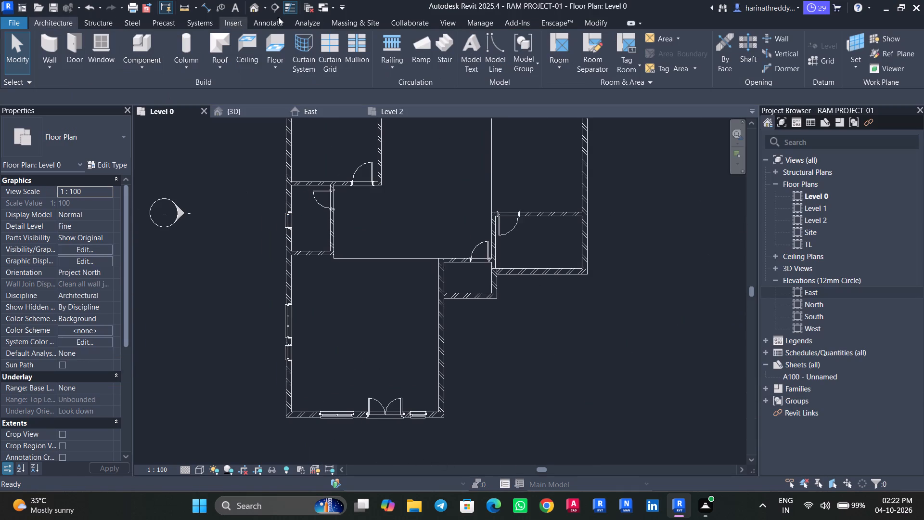
Open the Autodesk family library across all categories and look through the complete family list for cornice or moulding profiles.
left_click(244, 25)
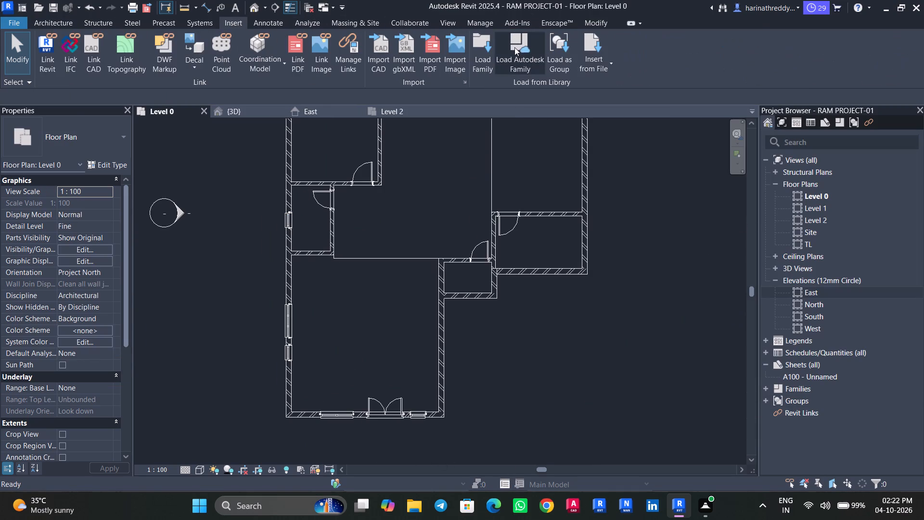
left_click(531, 57)
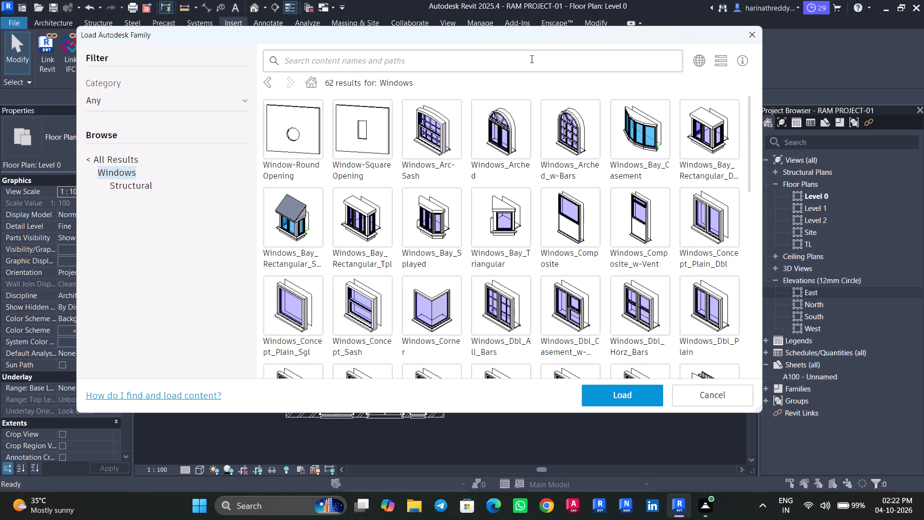
left_click(136, 156)
scroll(312, 173, "down", 5)
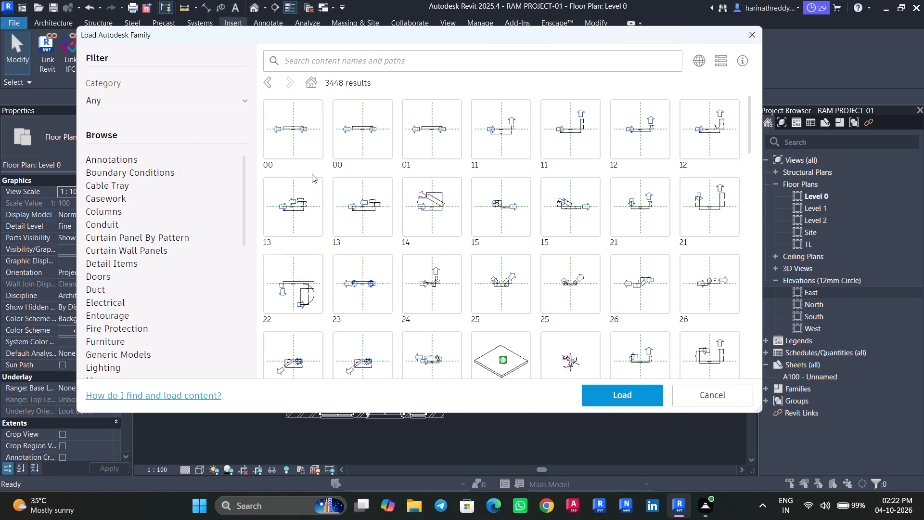
scroll(161, 197, "down", 20)
scroll(161, 197, "down", 5)
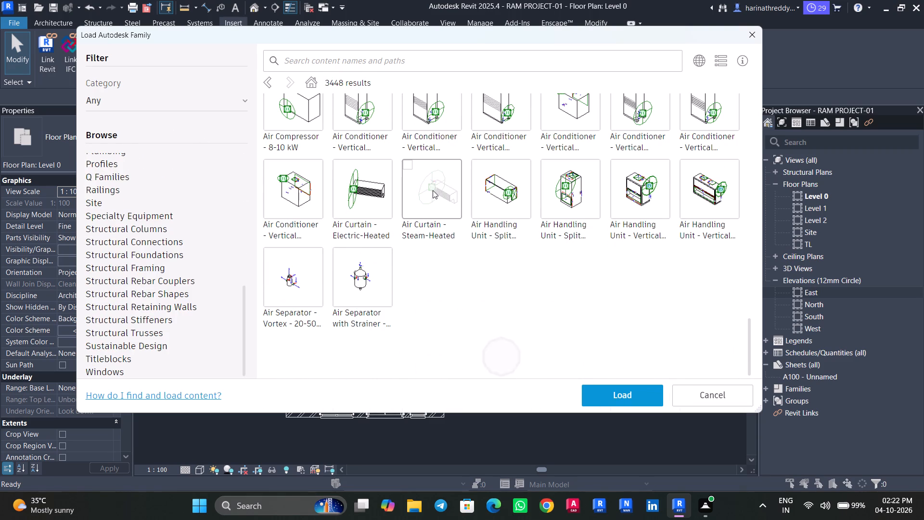
scroll(496, 261, "down", 11)
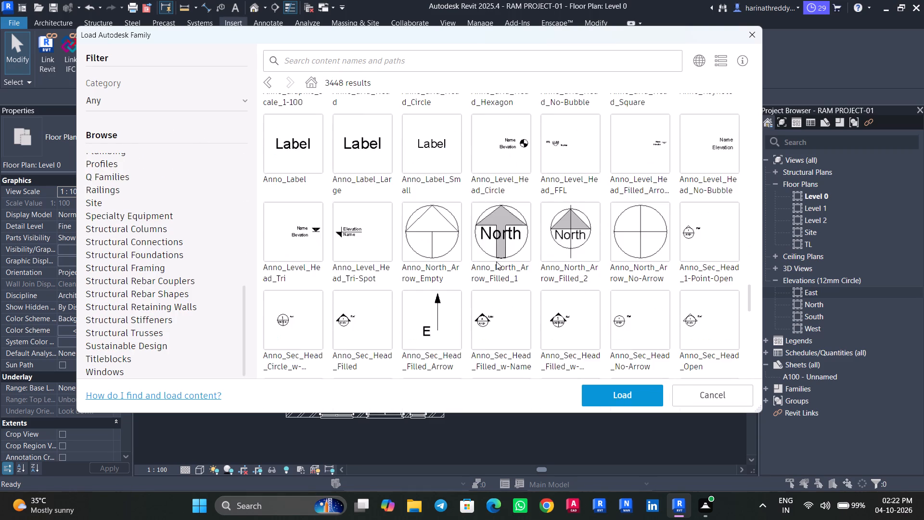
scroll(496, 261, "down", 19)
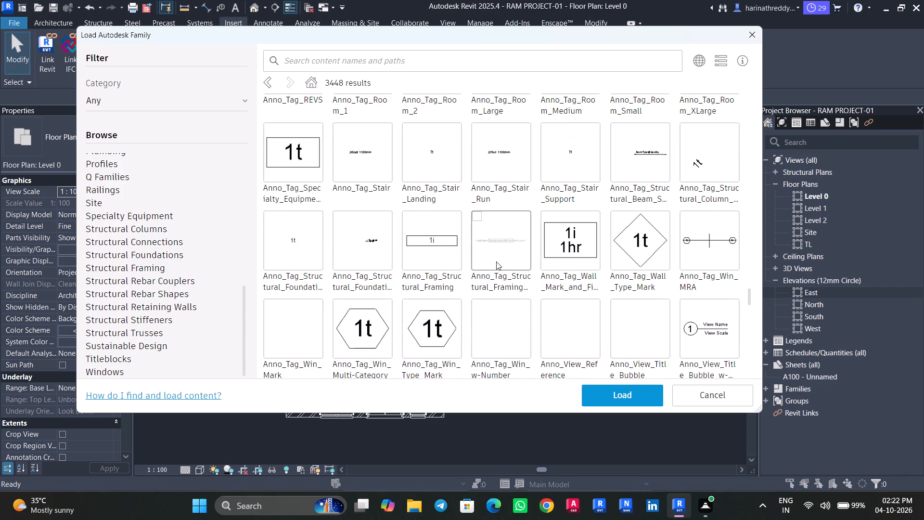
scroll(496, 261, "down", 13)
scroll(495, 261, "up", 4)
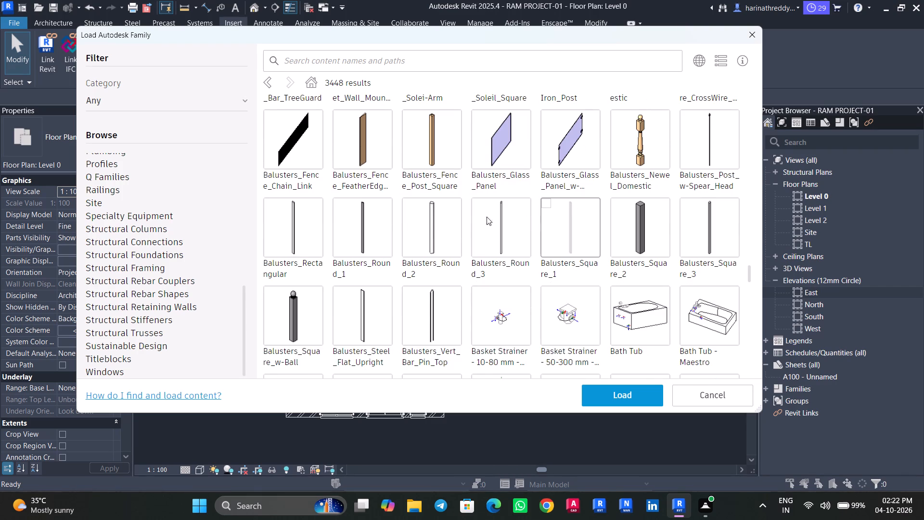
scroll(544, 149, "up", 2)
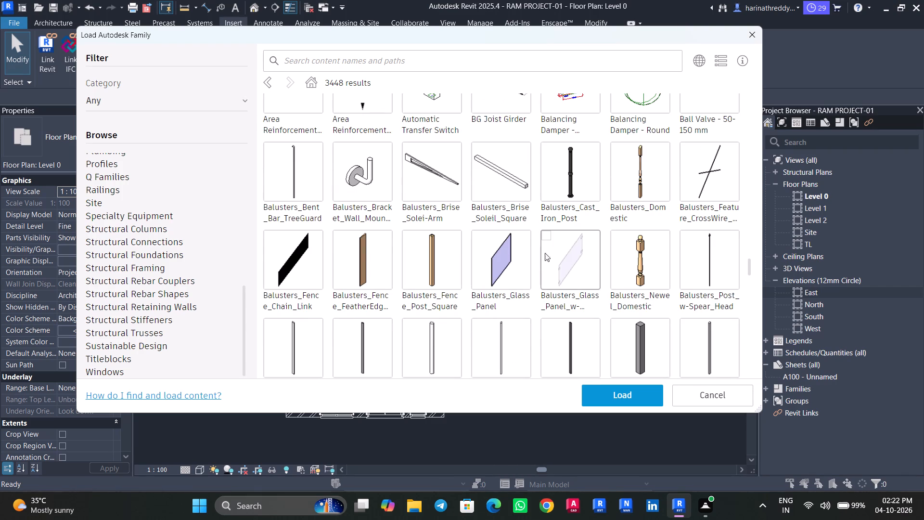
scroll(527, 229, "up", 2)
scroll(526, 229, "down", 13)
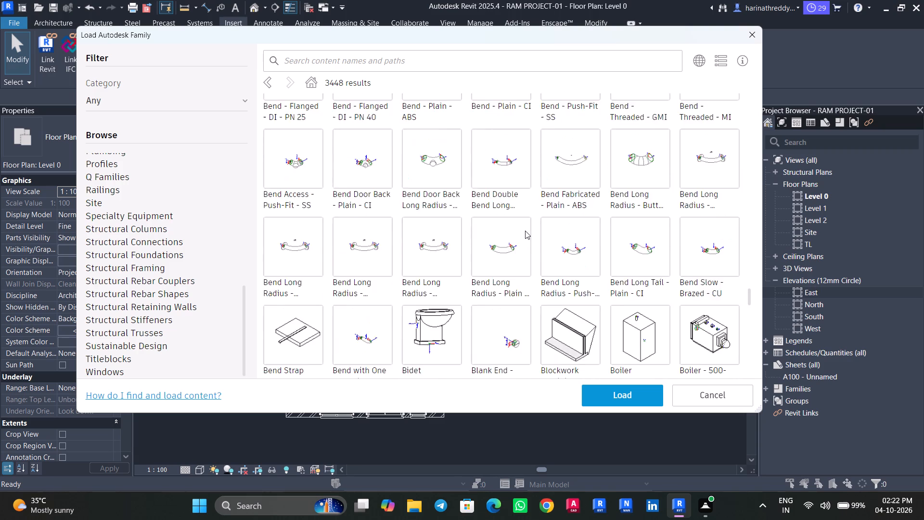
scroll(525, 231, "down", 13)
scroll(525, 231, "up", 3)
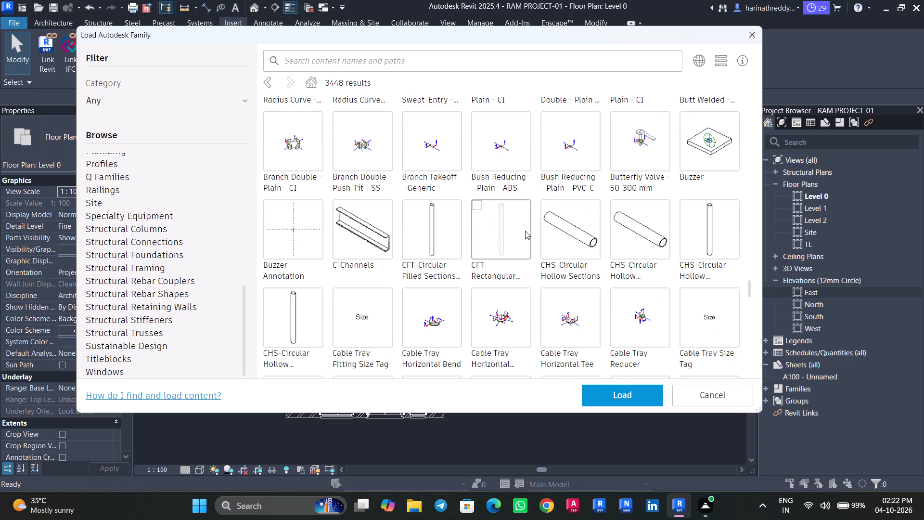
scroll(525, 231, "down", 8)
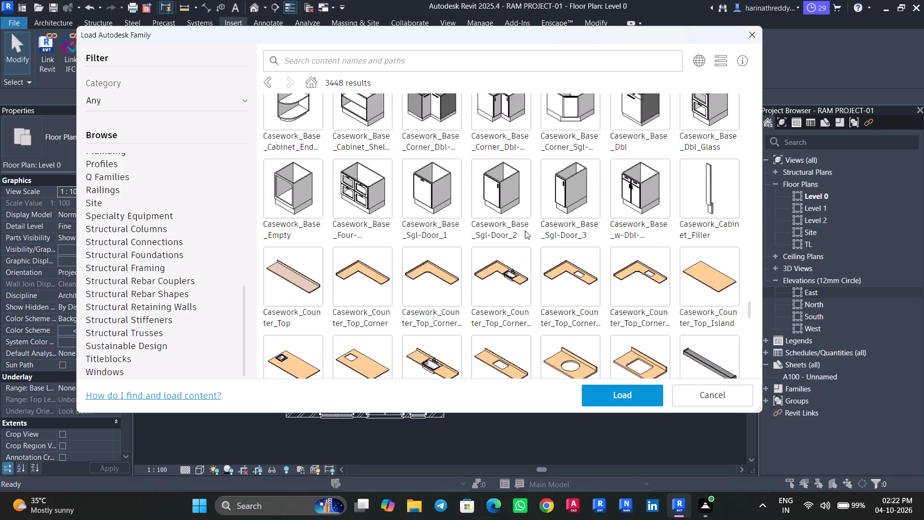
scroll(525, 231, "down", 17)
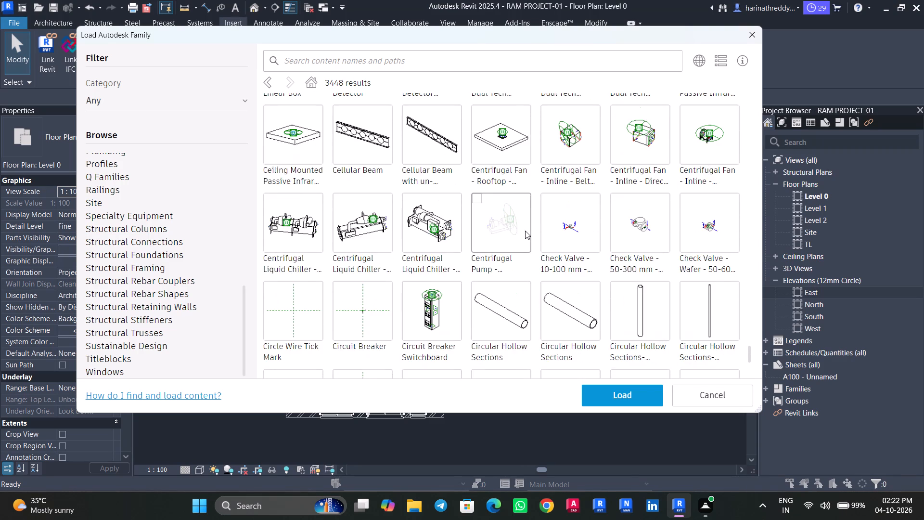
scroll(525, 231, "down", 10)
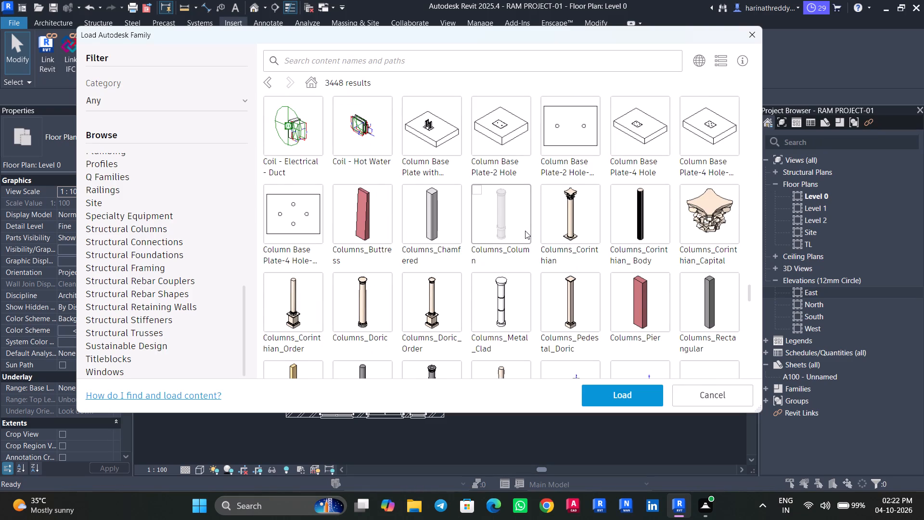
scroll(525, 231, "down", 8)
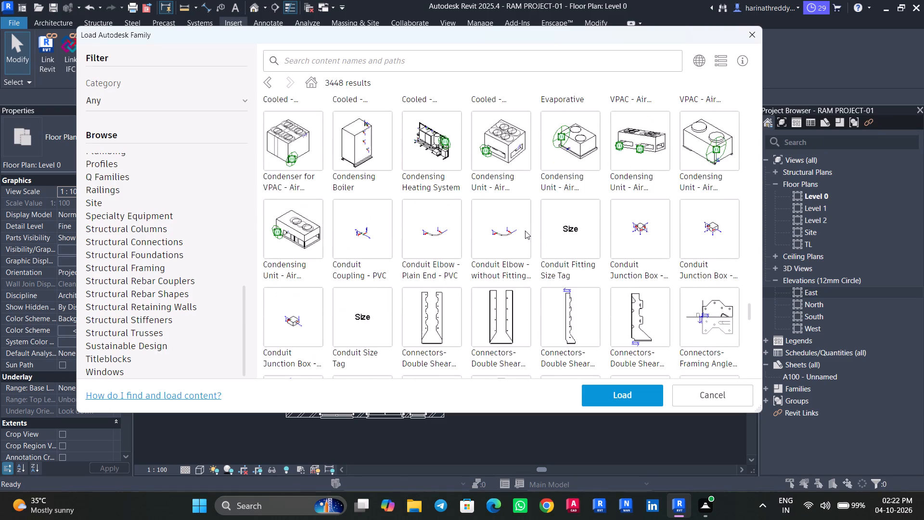
scroll(525, 231, "down", 3)
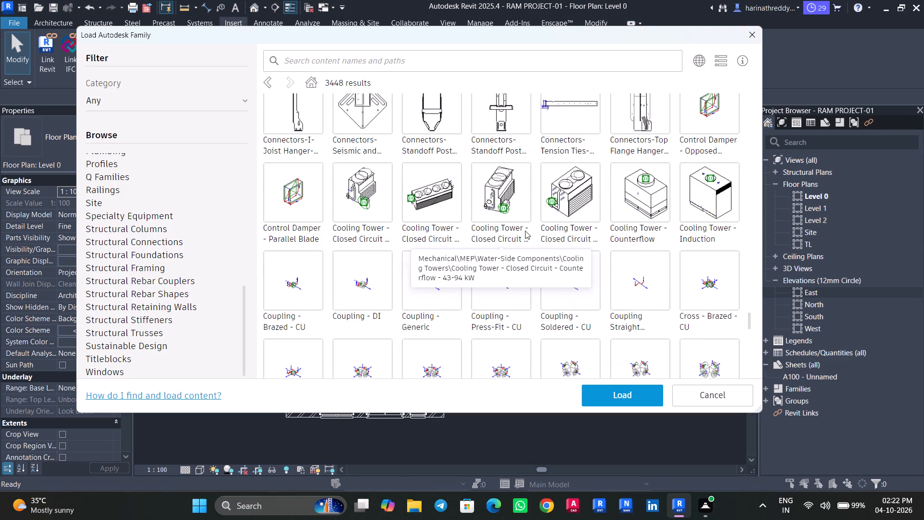
scroll(525, 231, "down", 14)
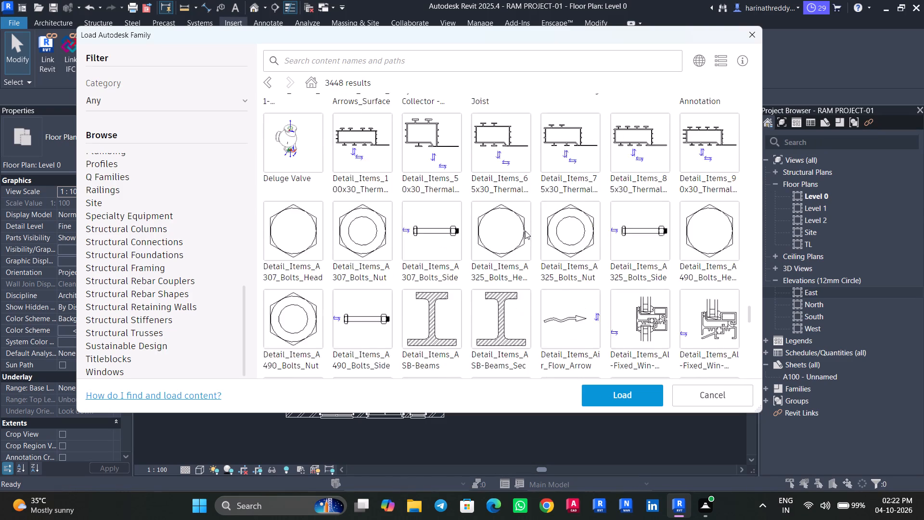
scroll(525, 231, "down", 5)
Mark the Detail_Items_Bevelled, Detail_Items_Angled and Detail_Items_Astragal moulding families for loading.
scroll(525, 231, "up", 4)
scroll(525, 231, "down", 4)
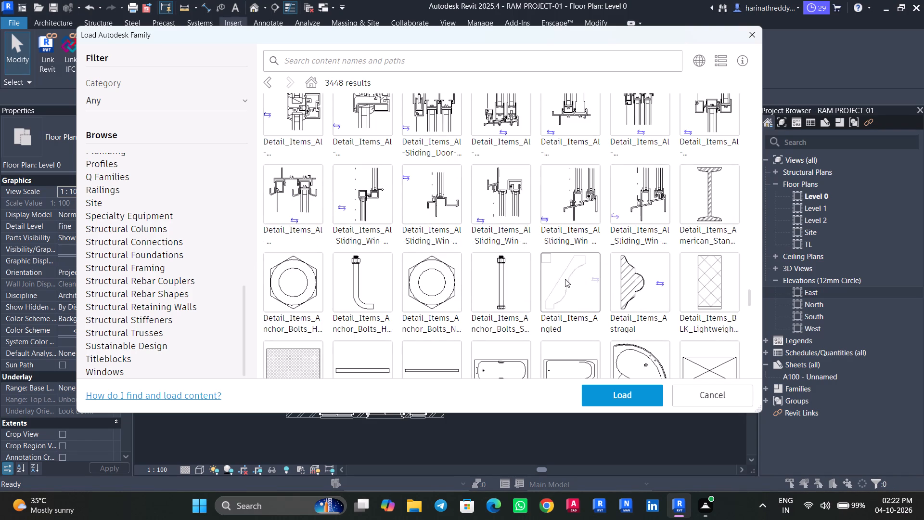
scroll(558, 284, "down", 3)
scroll(578, 136, "up", 2)
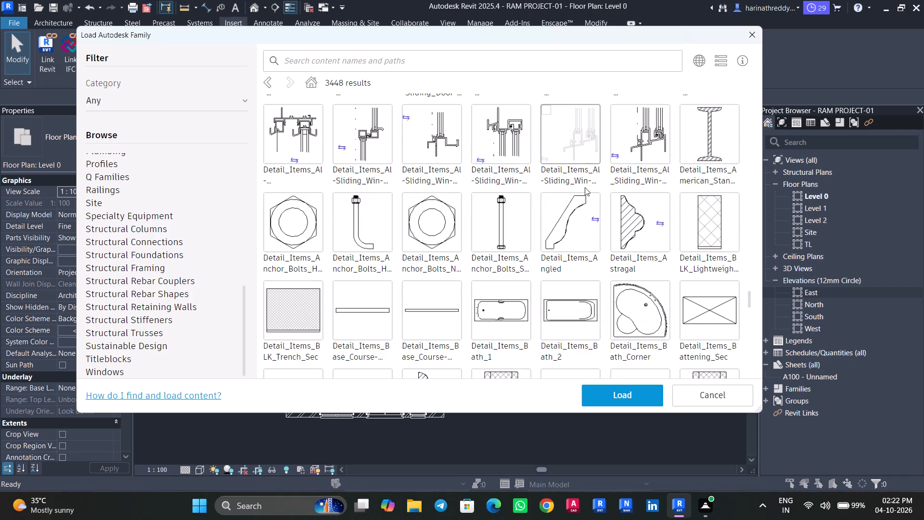
scroll(641, 238, "up", 5)
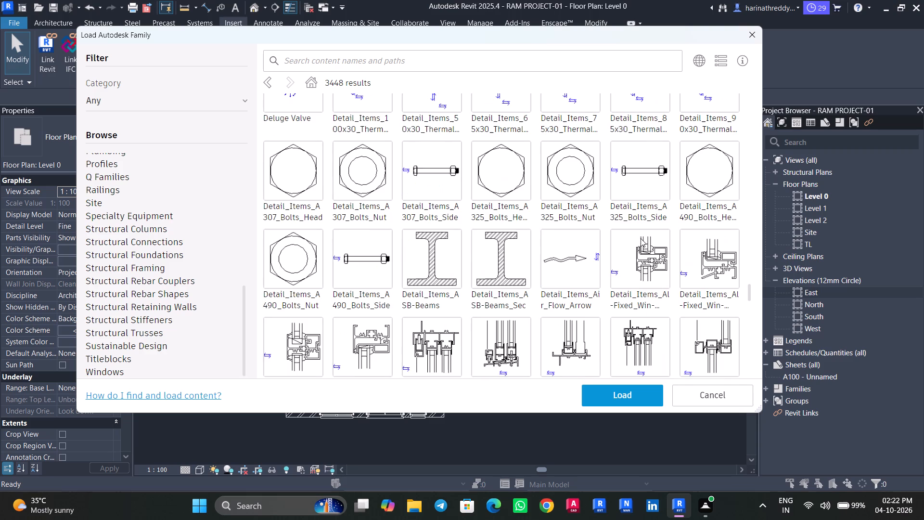
scroll(641, 238, "down", 6)
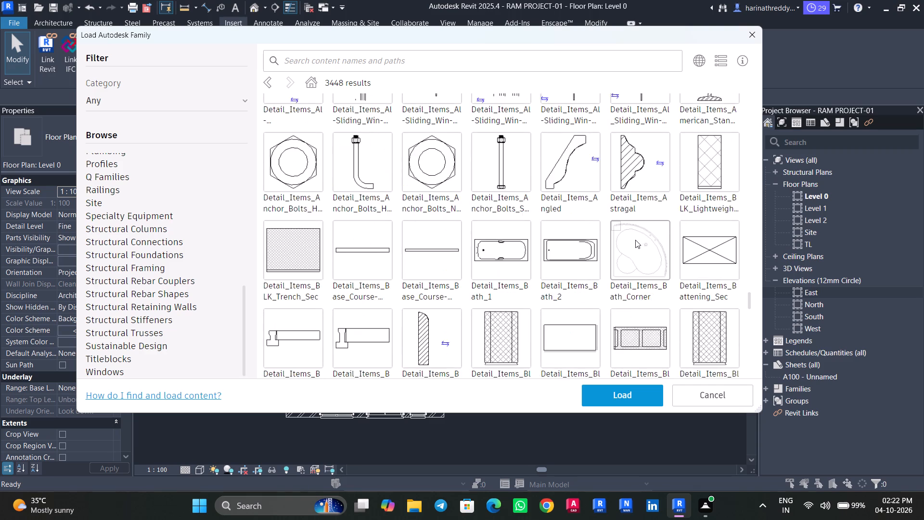
scroll(635, 240, "down", 4)
scroll(393, 169, "up", 3)
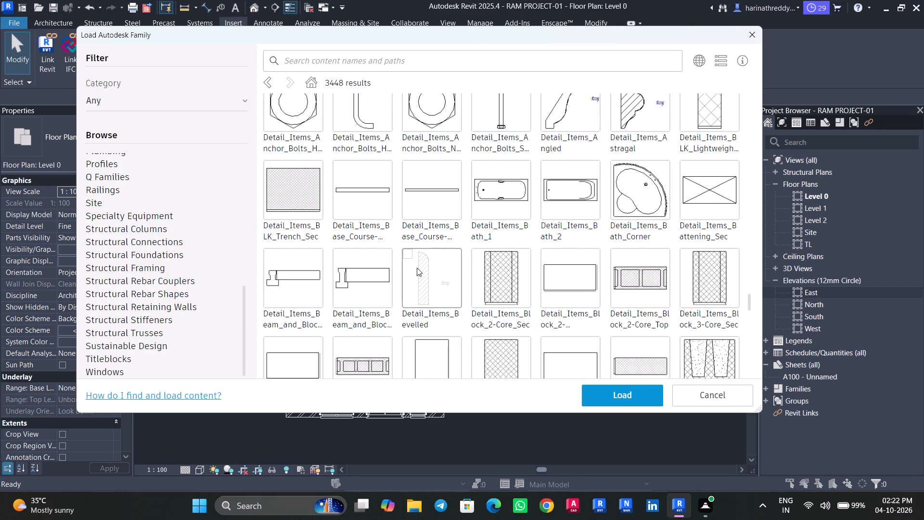
left_click(407, 252)
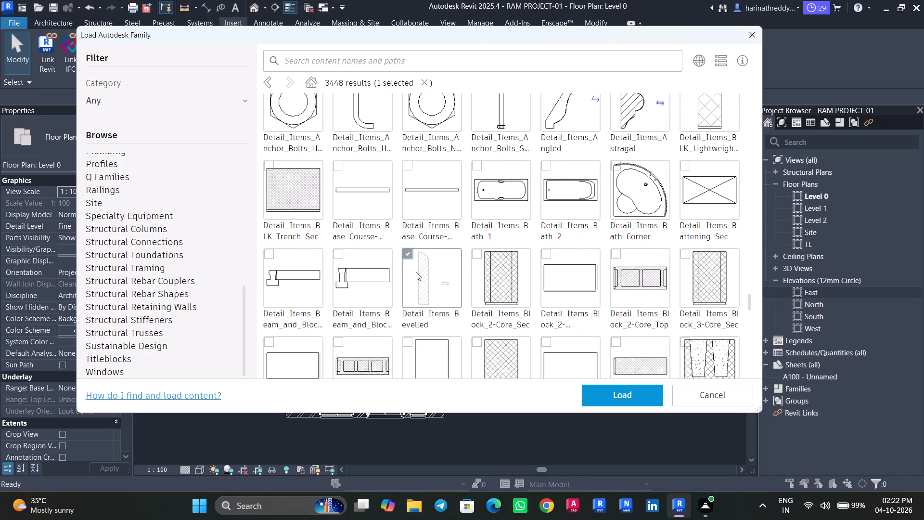
scroll(672, 235, "up", 3)
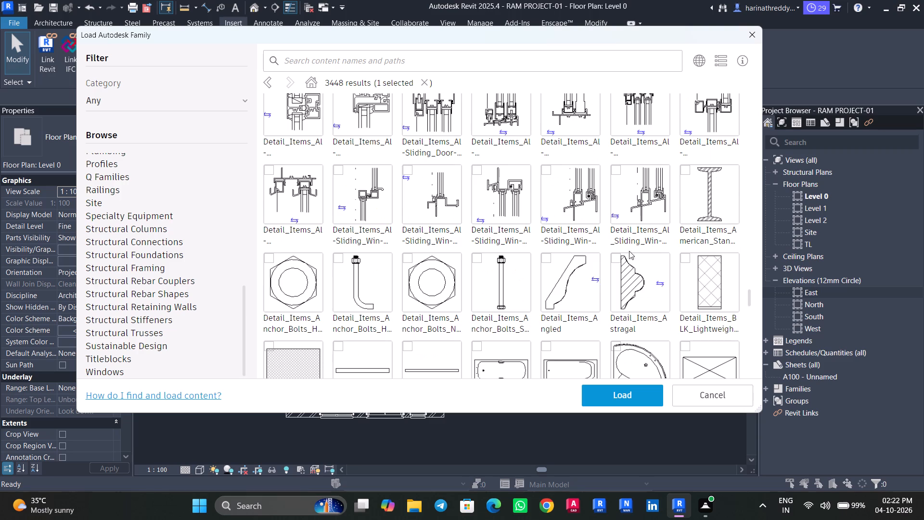
left_click(545, 259)
left_click(618, 257)
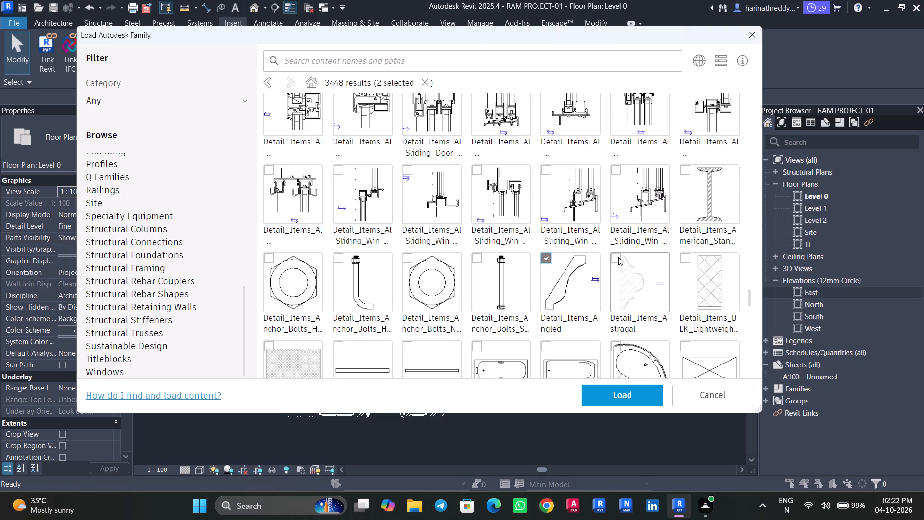
Add the Detail_Items_Chamfered moulding family to the families marked for loading.
scroll(563, 278, "up", 4)
scroll(563, 278, "down", 5)
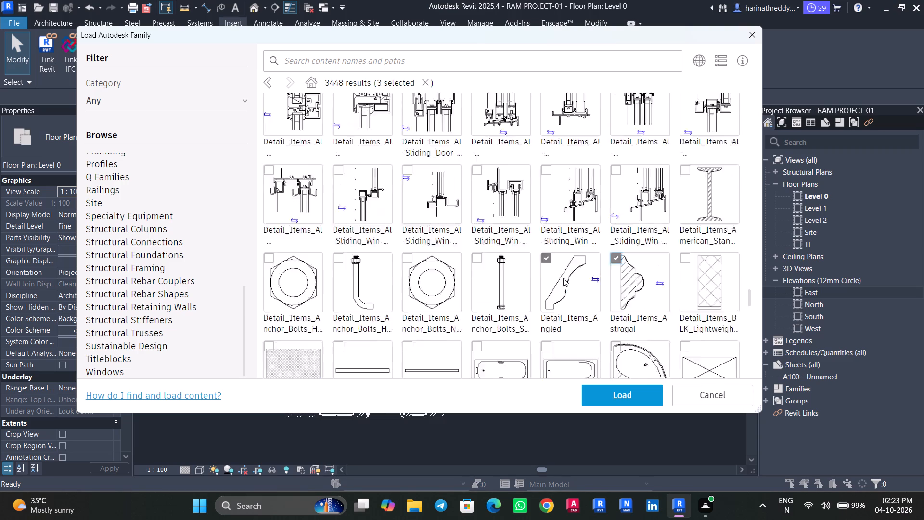
scroll(563, 278, "down", 9)
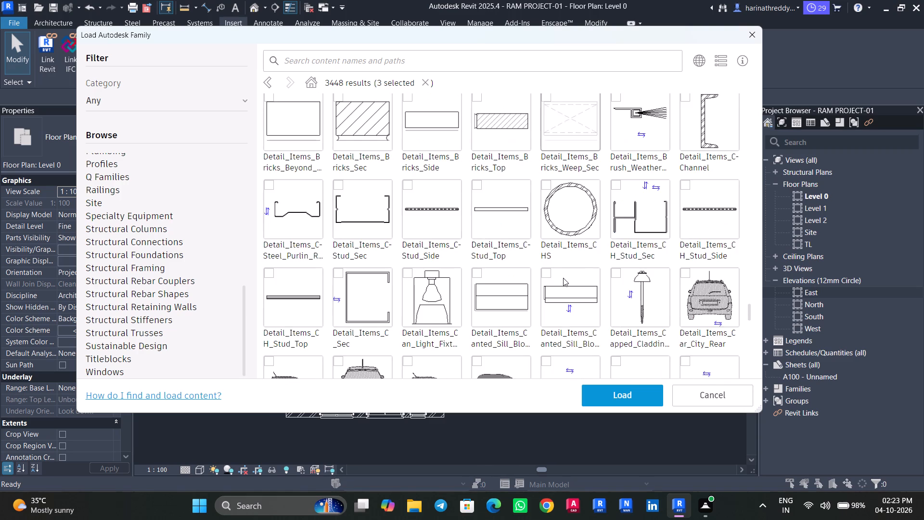
scroll(563, 278, "down", 4)
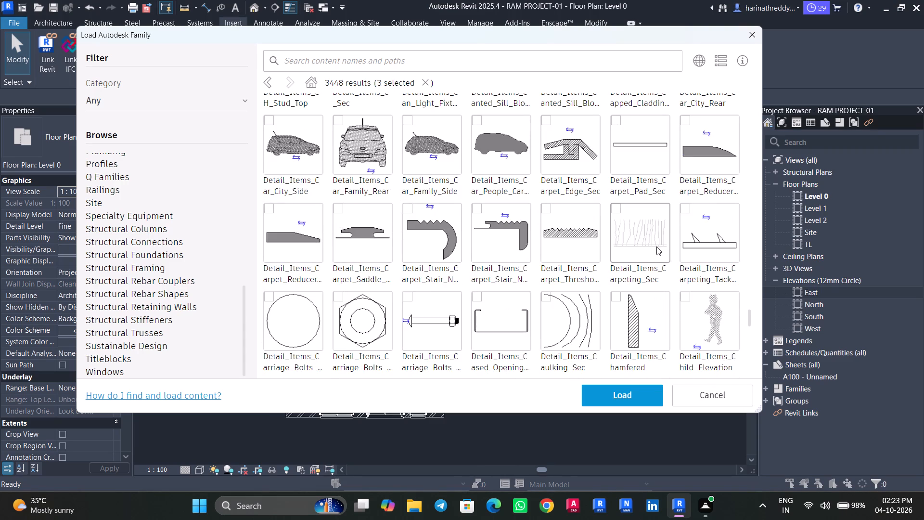
scroll(677, 255, "down", 3)
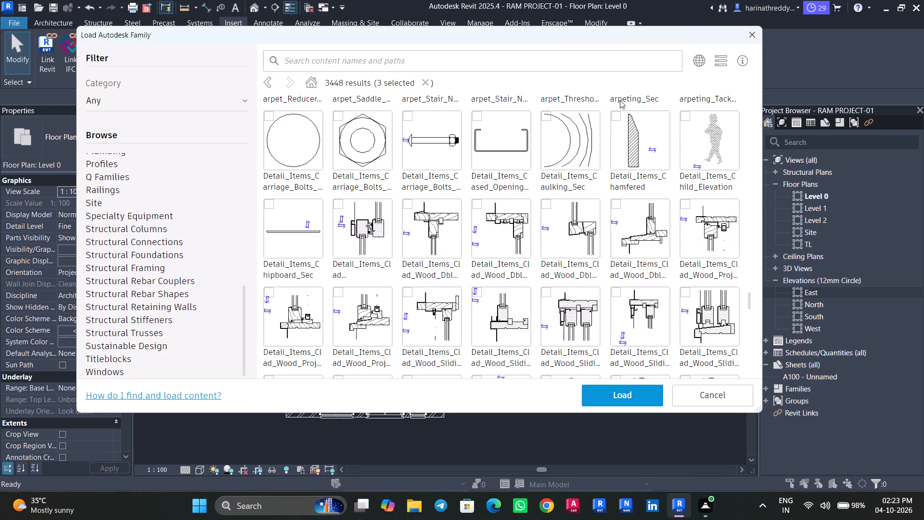
left_click(616, 115)
scroll(652, 196, "up", 3)
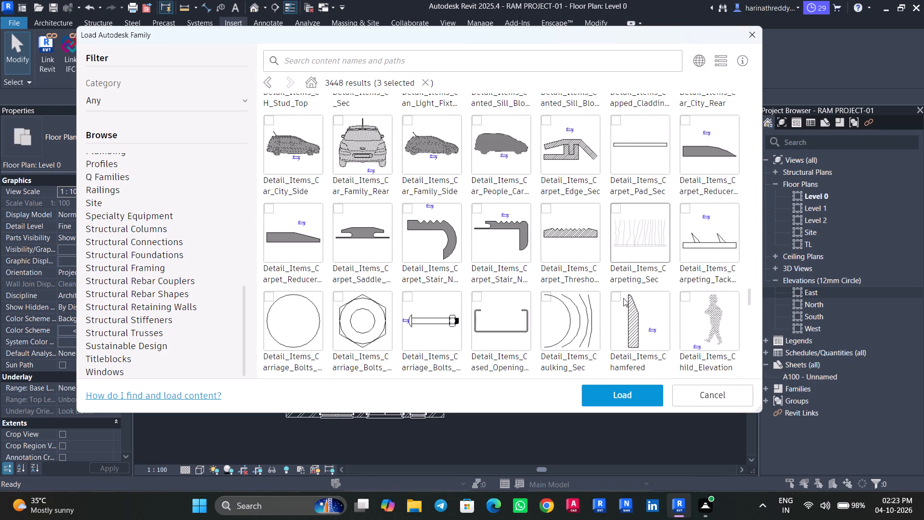
left_click(618, 293)
Add the Detail_Items_Cove_Trim_Sec family to the families marked for loading.
scroll(616, 310, "down", 3)
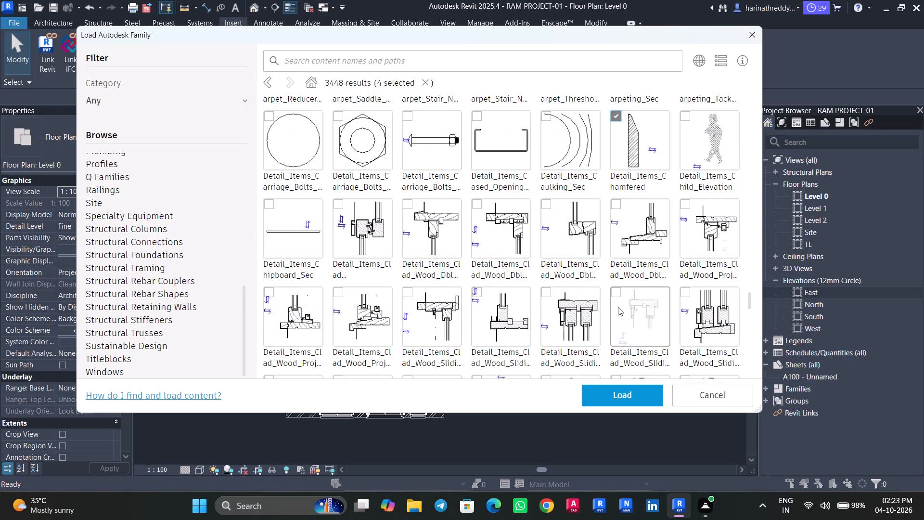
scroll(616, 298, "down", 5)
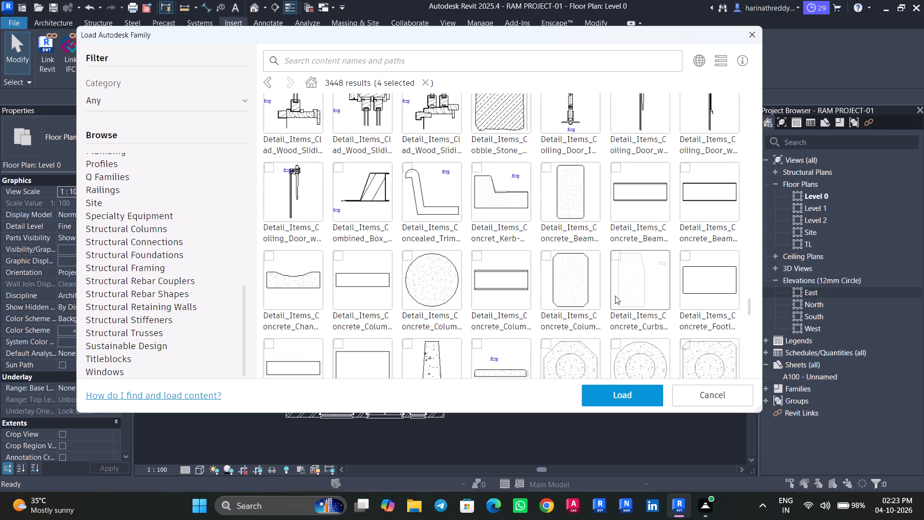
scroll(615, 296, "down", 6)
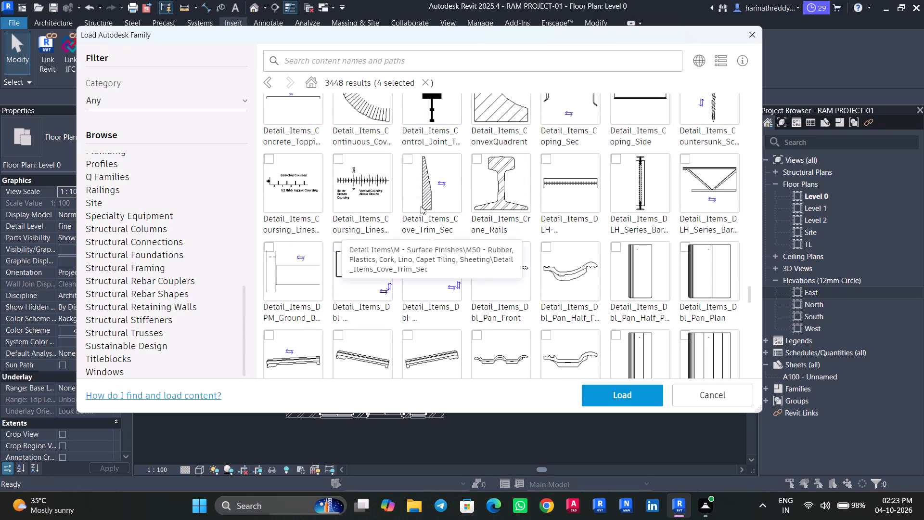
left_click(412, 158)
Look through the rest of the detail item families in the Autodesk library for further moulding or cornice profiles.
scroll(523, 220, "down", 2)
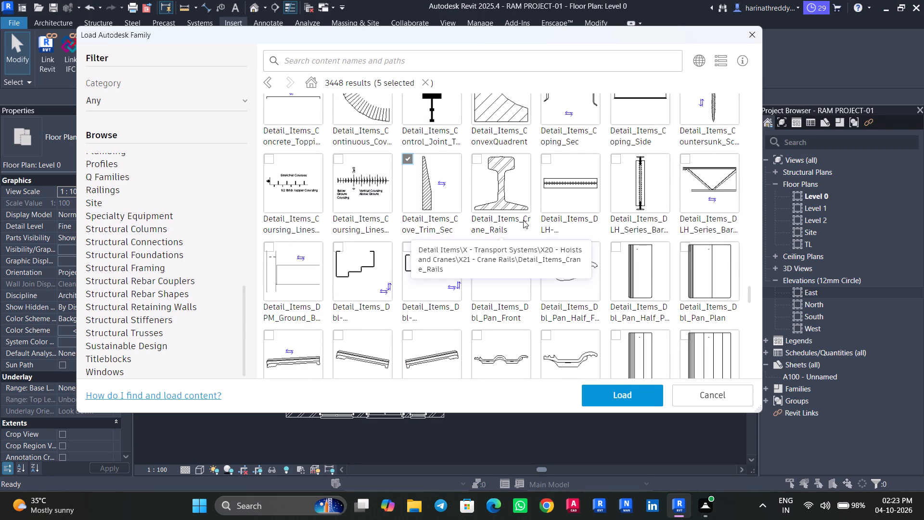
scroll(523, 220, "down", 6)
scroll(587, 279, "down", 4)
scroll(587, 279, "up", 1)
scroll(587, 279, "down", 1)
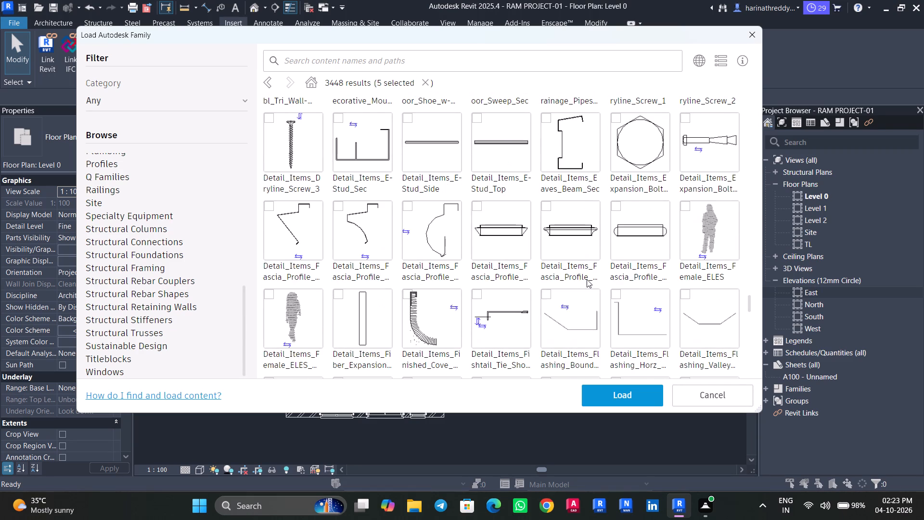
scroll(536, 277, "down", 5)
scroll(632, 309, "up", 1)
scroll(632, 309, "down", 4)
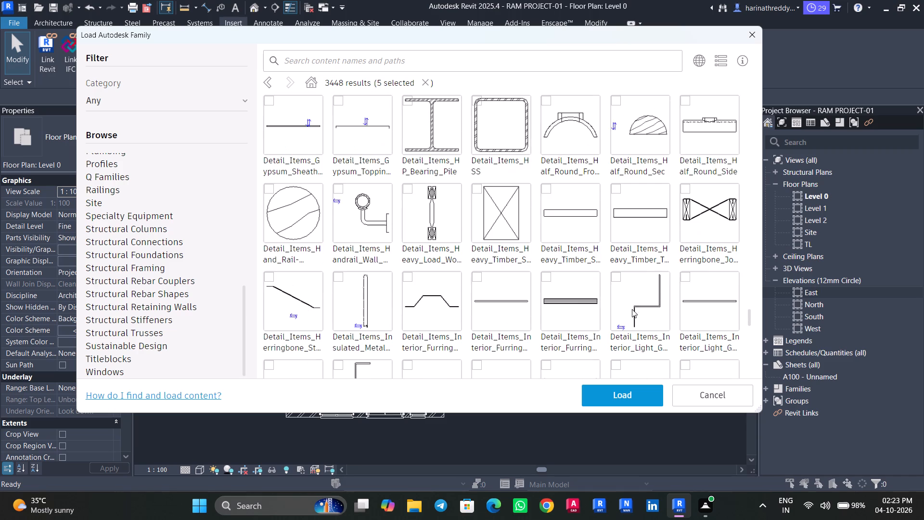
scroll(522, 280, "down", 7)
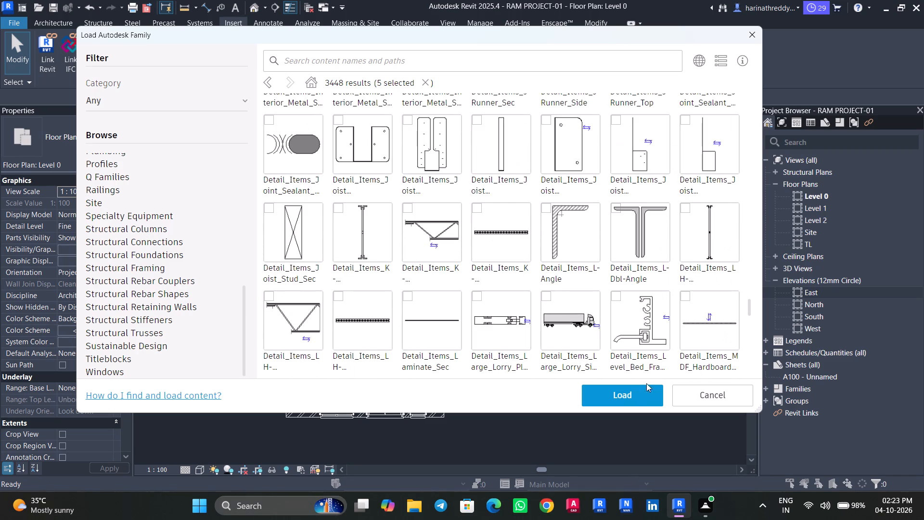
Load the marked moulding families into the project, accepting the type choices as offered for Detail_Items_Bevelled and Detail_Items_Chamfered.
left_click(635, 395)
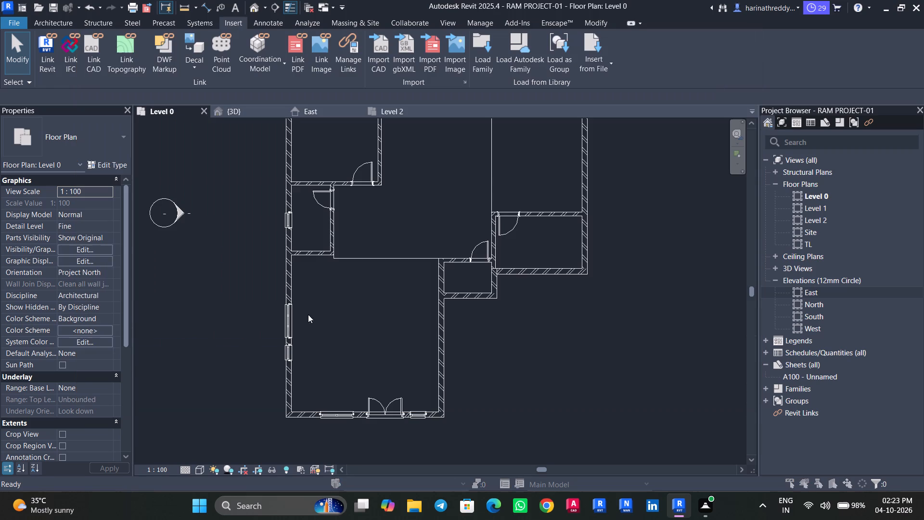
key("c")
key("m")
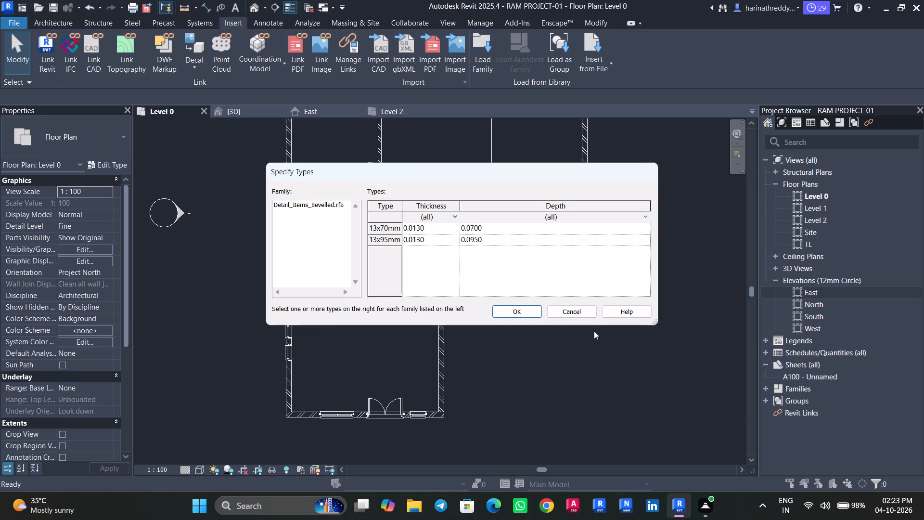
left_click(526, 304)
left_click(524, 309)
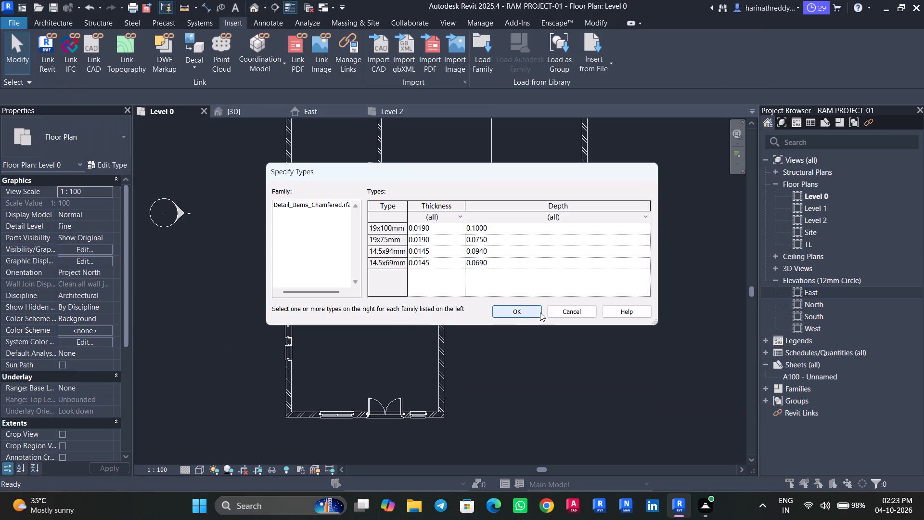
left_click(537, 312)
Start the Place Component command and look through the available component types for the loaded mouldings.
key("c")
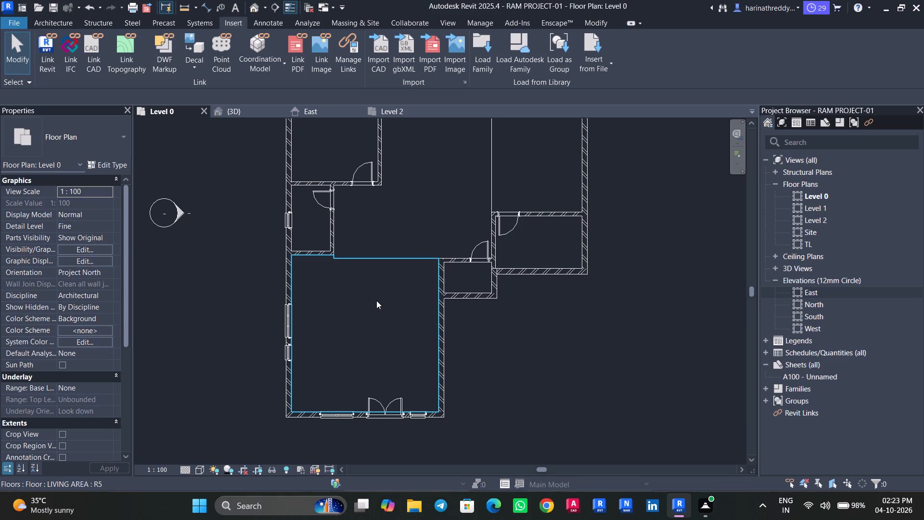
key("m")
left_click(14, 128)
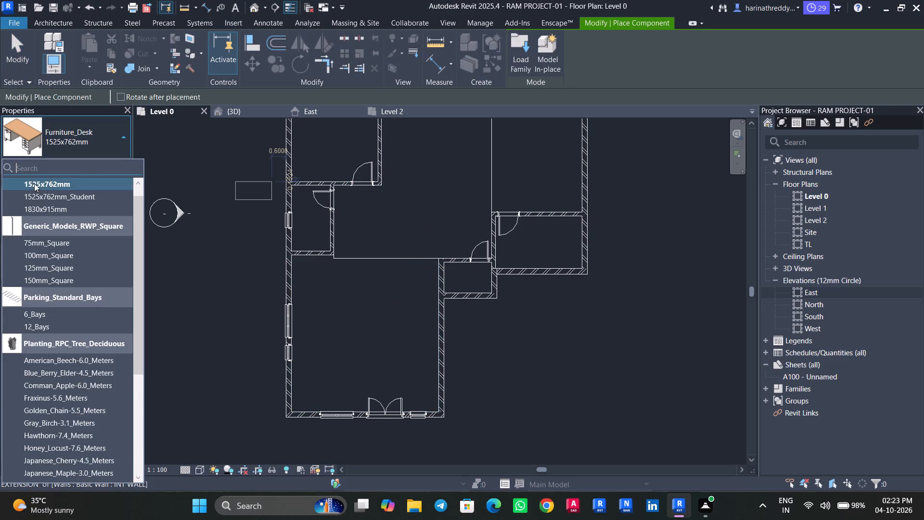
scroll(25, 203, "up", 7)
scroll(26, 213, "down", 15)
scroll(26, 216, "up", 1)
scroll(26, 216, "down", 4)
scroll(26, 216, "up", 1)
scroll(26, 216, "down", 2)
key("Escape")
key("Escape")
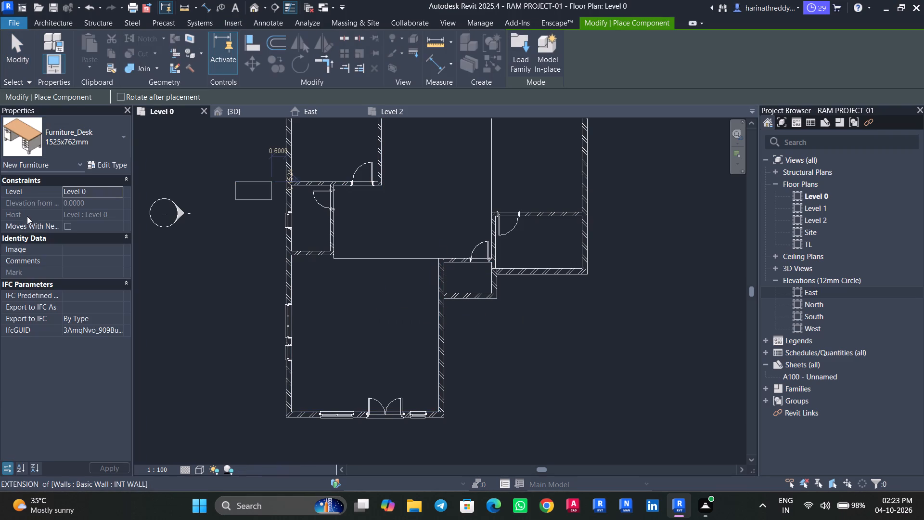
key("Escape")
key("Escape")
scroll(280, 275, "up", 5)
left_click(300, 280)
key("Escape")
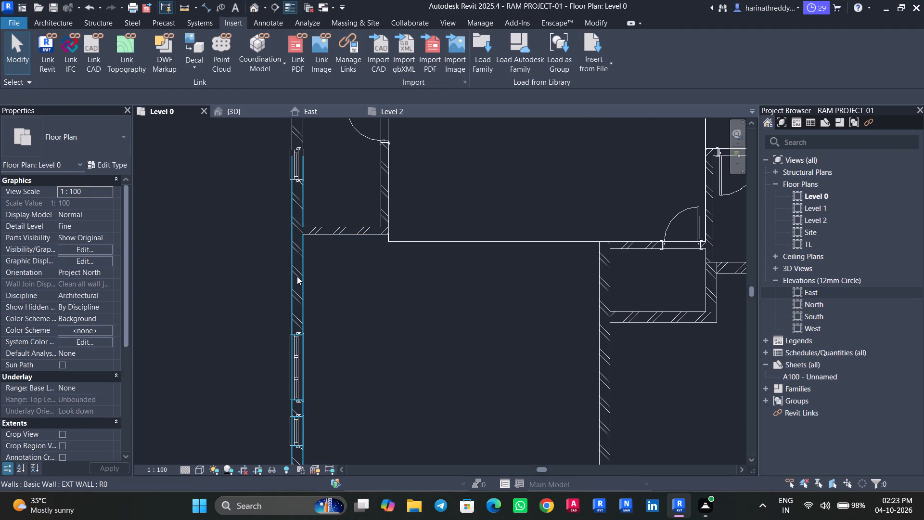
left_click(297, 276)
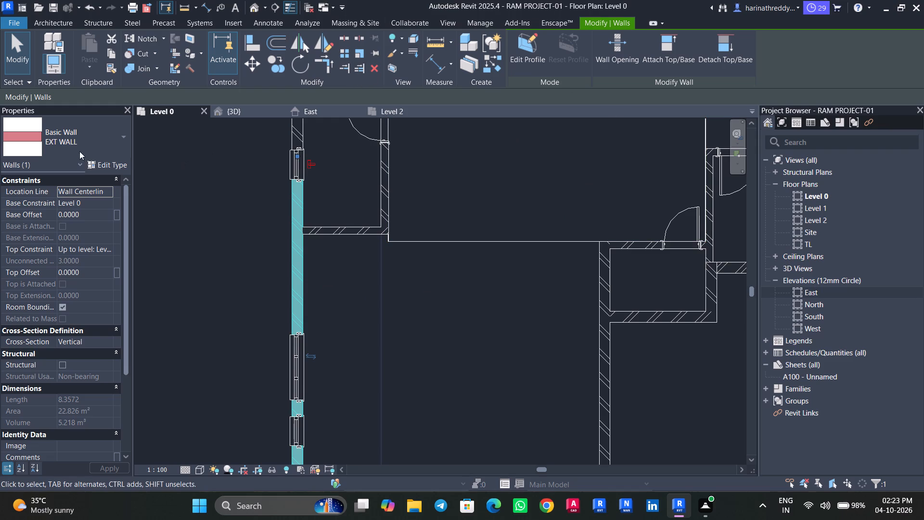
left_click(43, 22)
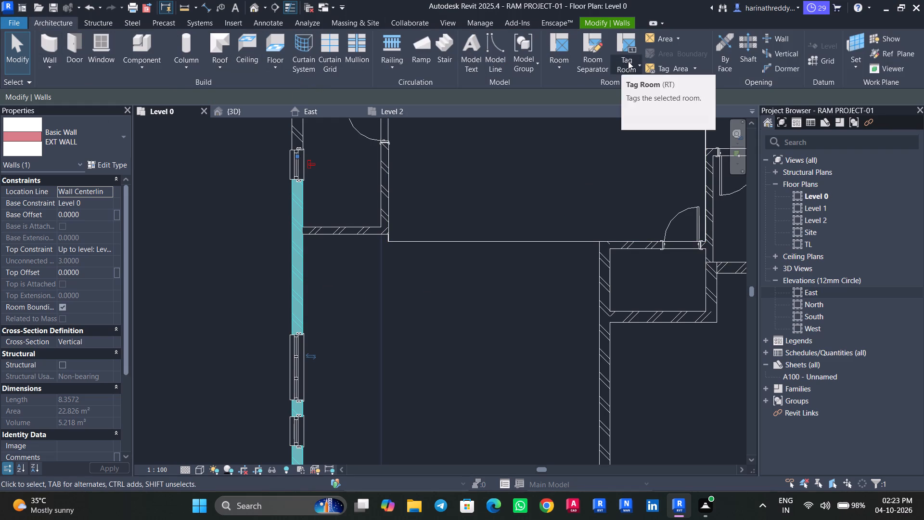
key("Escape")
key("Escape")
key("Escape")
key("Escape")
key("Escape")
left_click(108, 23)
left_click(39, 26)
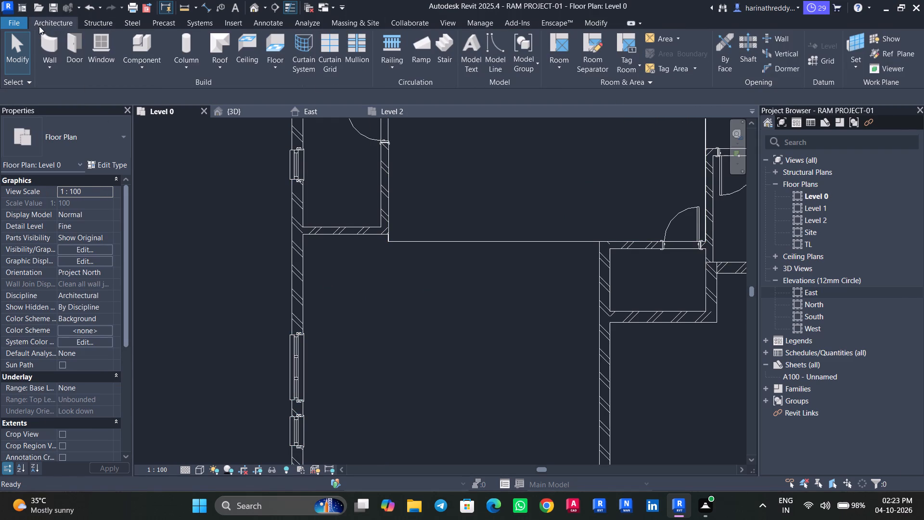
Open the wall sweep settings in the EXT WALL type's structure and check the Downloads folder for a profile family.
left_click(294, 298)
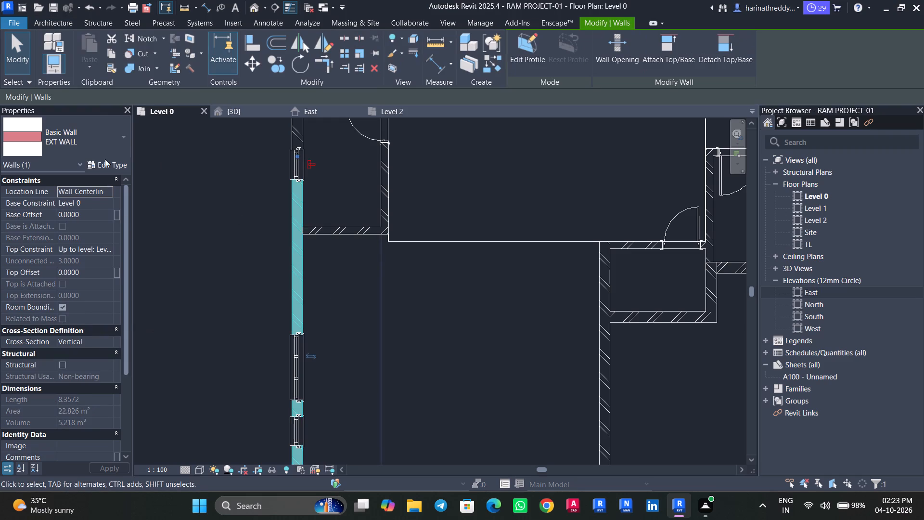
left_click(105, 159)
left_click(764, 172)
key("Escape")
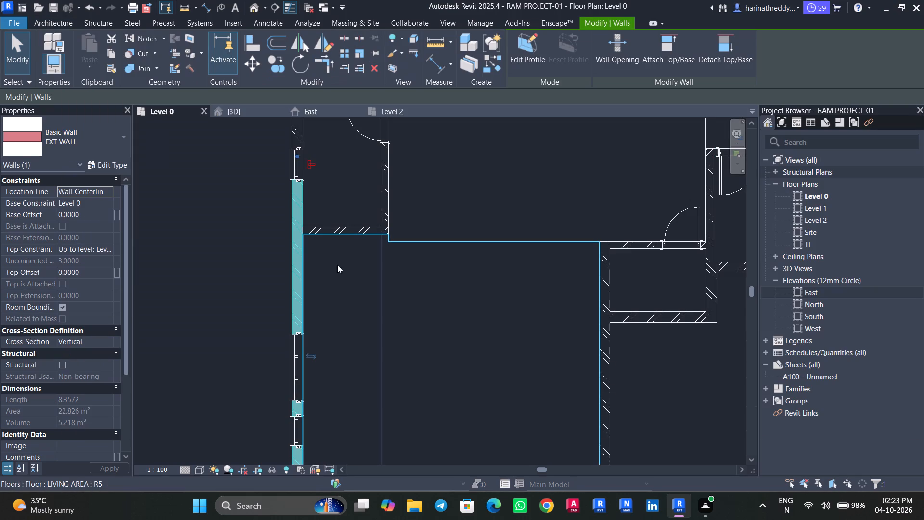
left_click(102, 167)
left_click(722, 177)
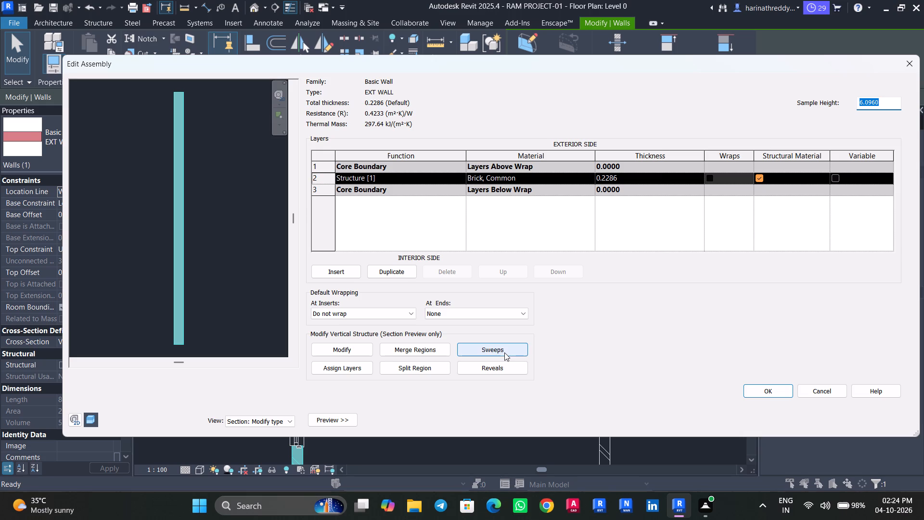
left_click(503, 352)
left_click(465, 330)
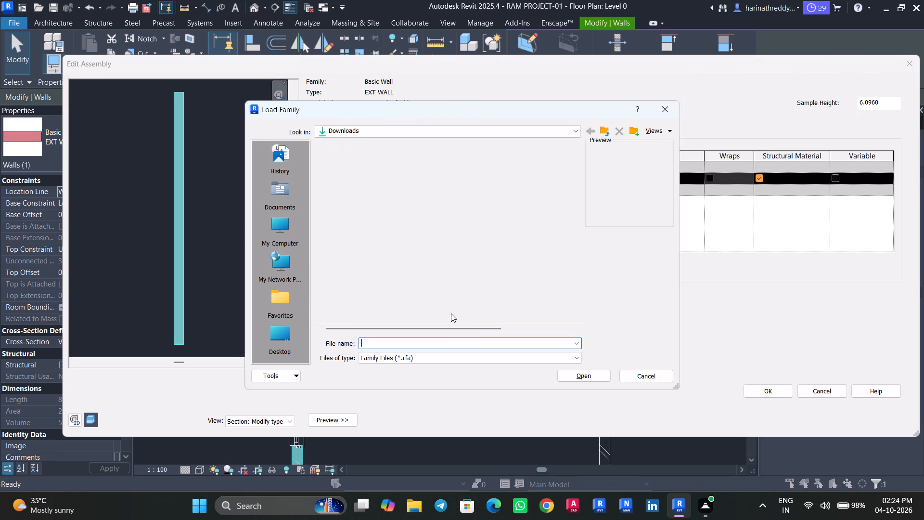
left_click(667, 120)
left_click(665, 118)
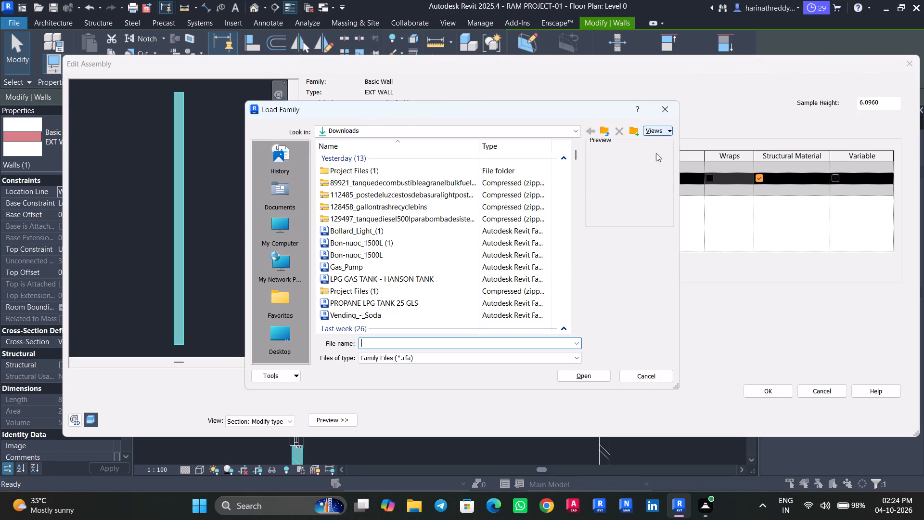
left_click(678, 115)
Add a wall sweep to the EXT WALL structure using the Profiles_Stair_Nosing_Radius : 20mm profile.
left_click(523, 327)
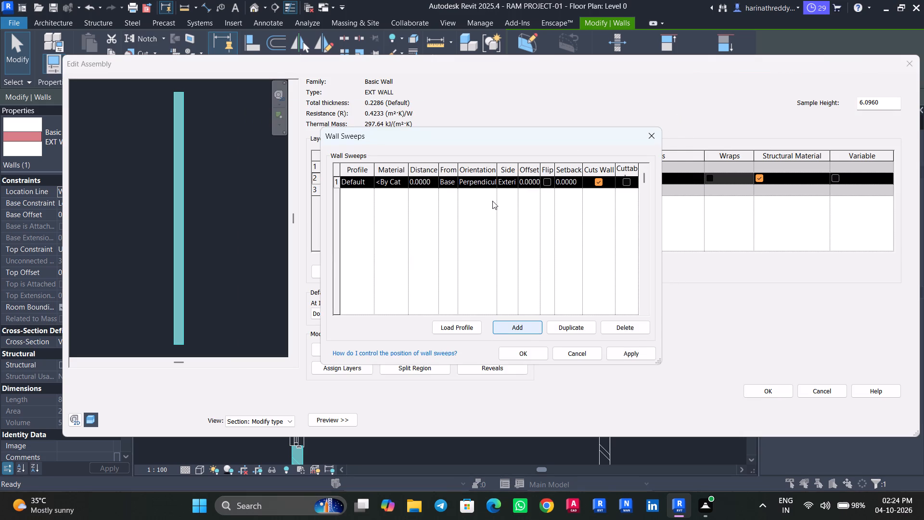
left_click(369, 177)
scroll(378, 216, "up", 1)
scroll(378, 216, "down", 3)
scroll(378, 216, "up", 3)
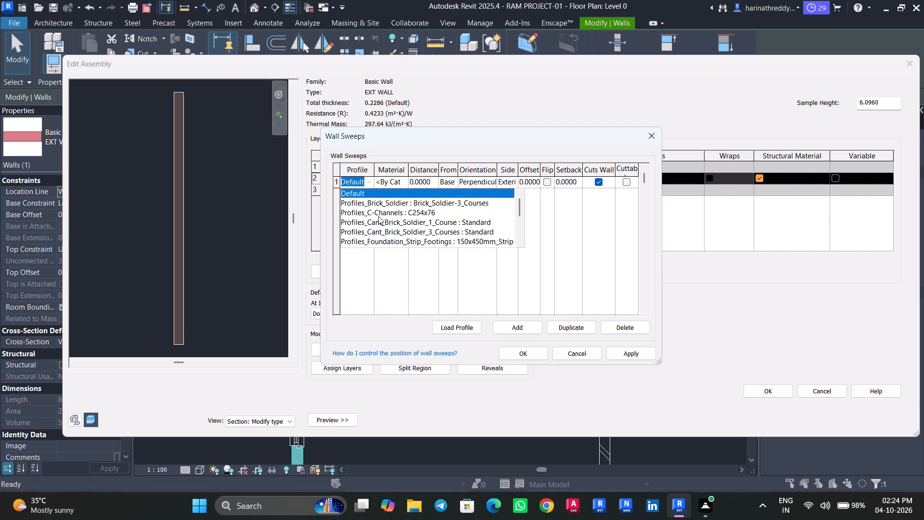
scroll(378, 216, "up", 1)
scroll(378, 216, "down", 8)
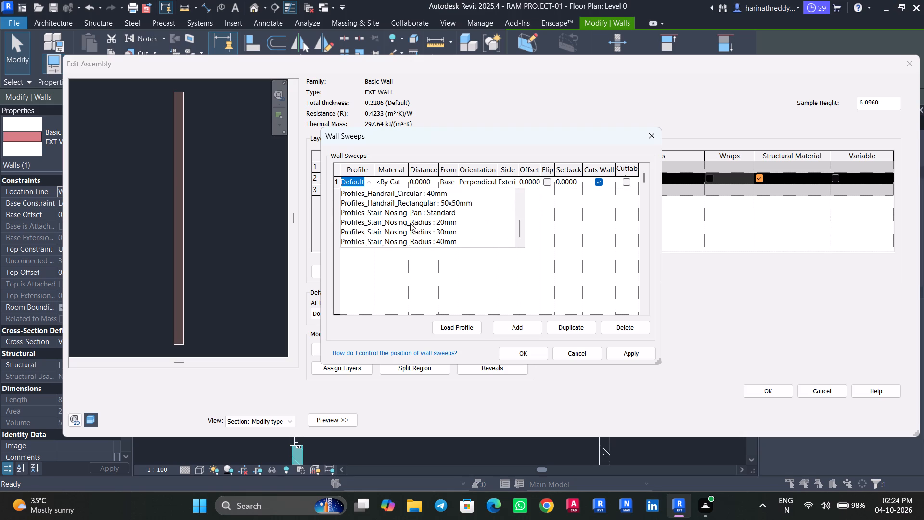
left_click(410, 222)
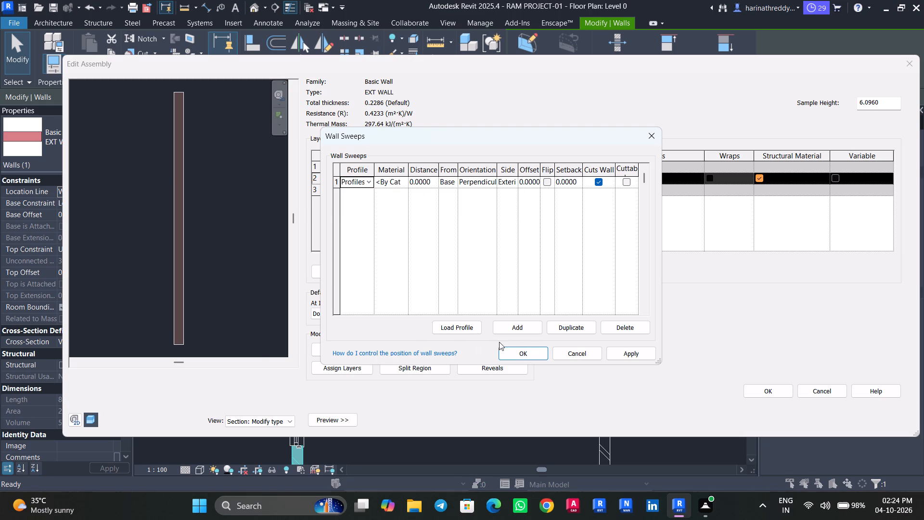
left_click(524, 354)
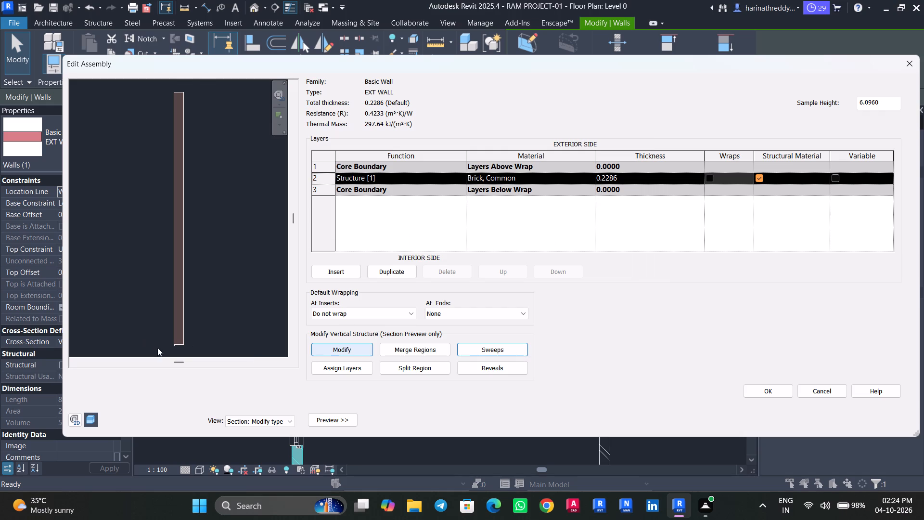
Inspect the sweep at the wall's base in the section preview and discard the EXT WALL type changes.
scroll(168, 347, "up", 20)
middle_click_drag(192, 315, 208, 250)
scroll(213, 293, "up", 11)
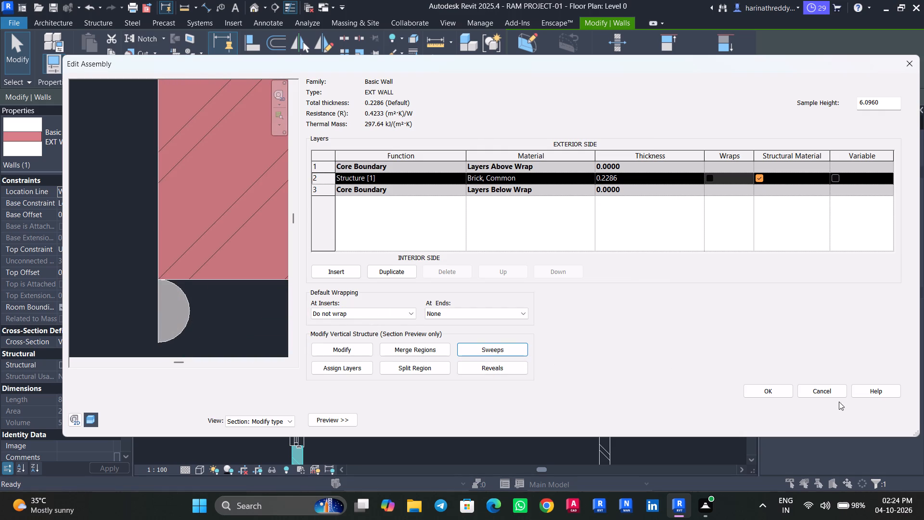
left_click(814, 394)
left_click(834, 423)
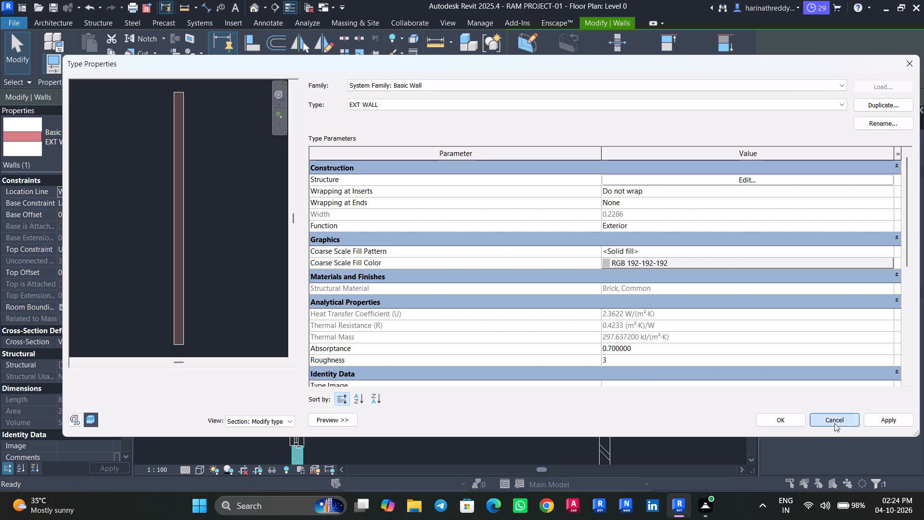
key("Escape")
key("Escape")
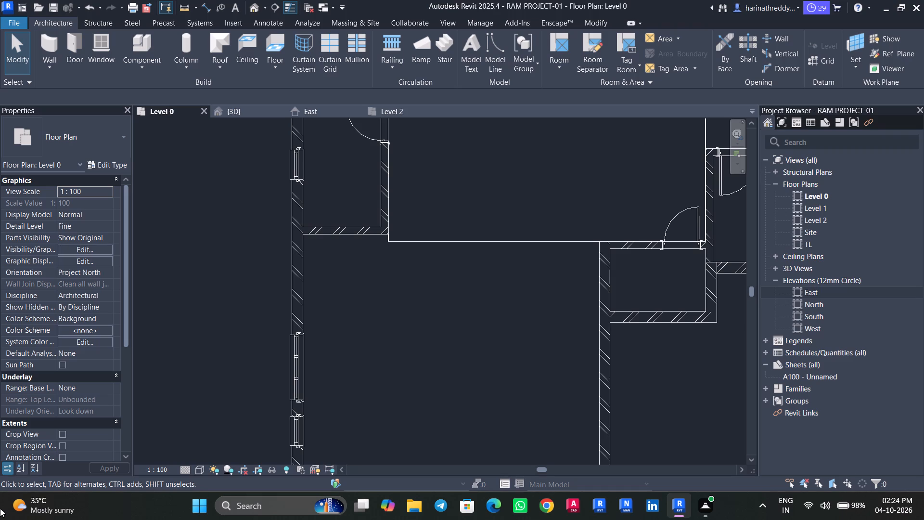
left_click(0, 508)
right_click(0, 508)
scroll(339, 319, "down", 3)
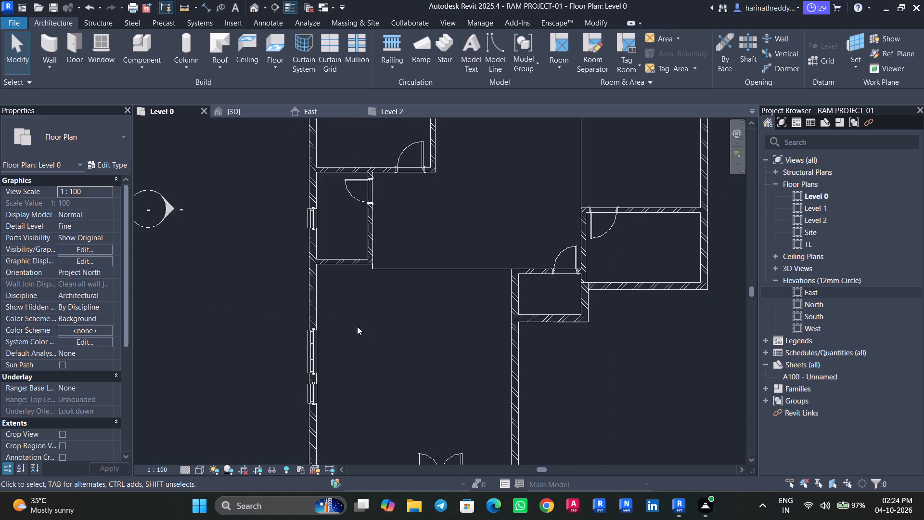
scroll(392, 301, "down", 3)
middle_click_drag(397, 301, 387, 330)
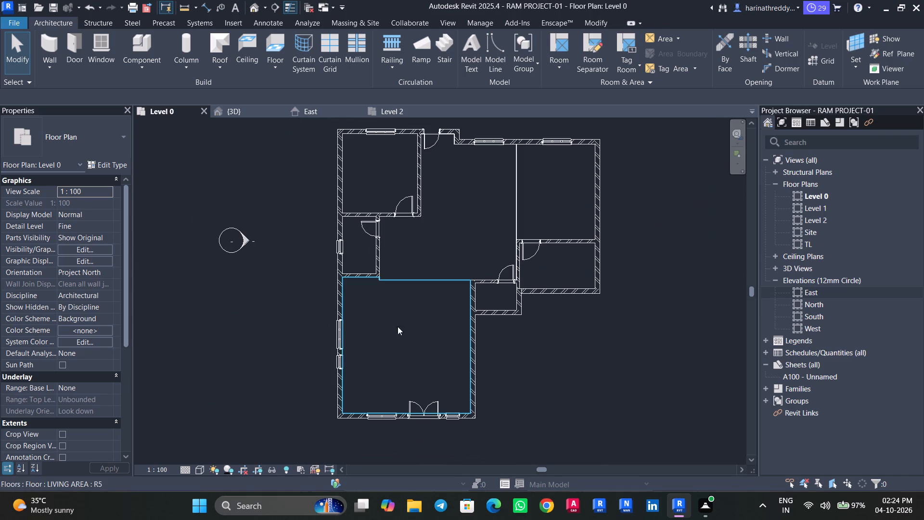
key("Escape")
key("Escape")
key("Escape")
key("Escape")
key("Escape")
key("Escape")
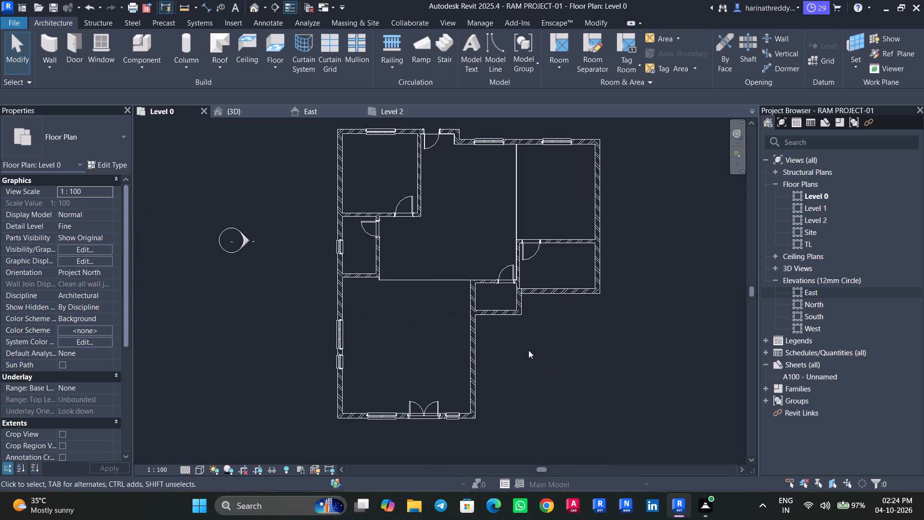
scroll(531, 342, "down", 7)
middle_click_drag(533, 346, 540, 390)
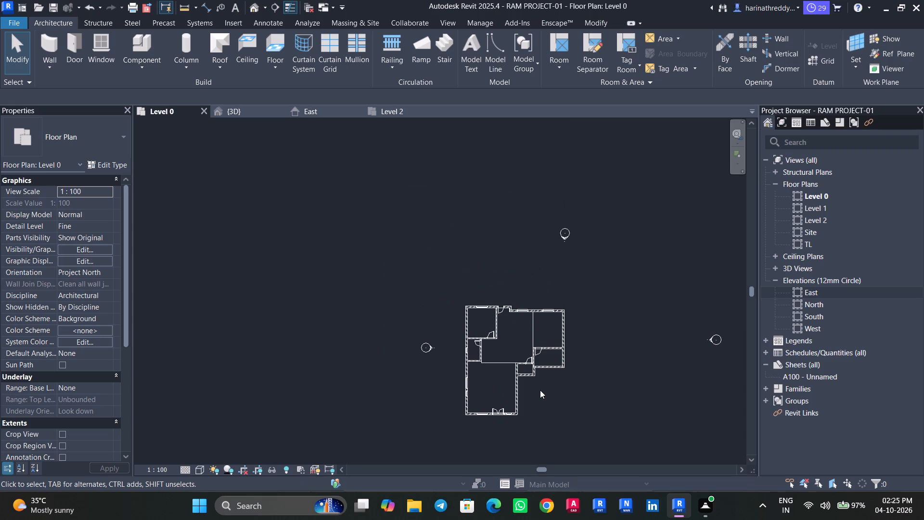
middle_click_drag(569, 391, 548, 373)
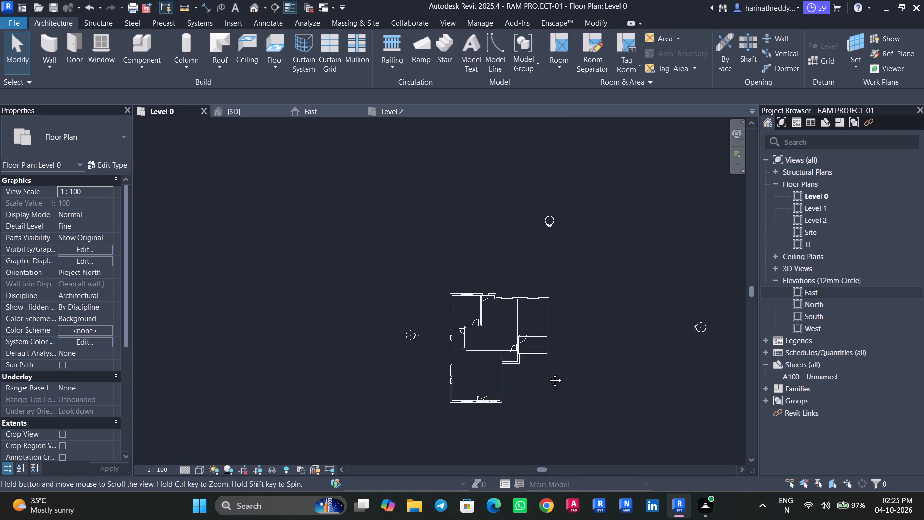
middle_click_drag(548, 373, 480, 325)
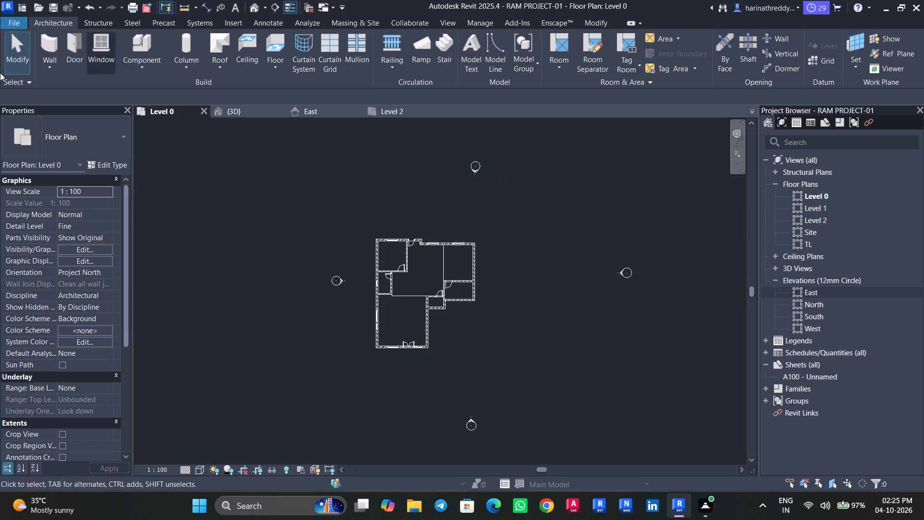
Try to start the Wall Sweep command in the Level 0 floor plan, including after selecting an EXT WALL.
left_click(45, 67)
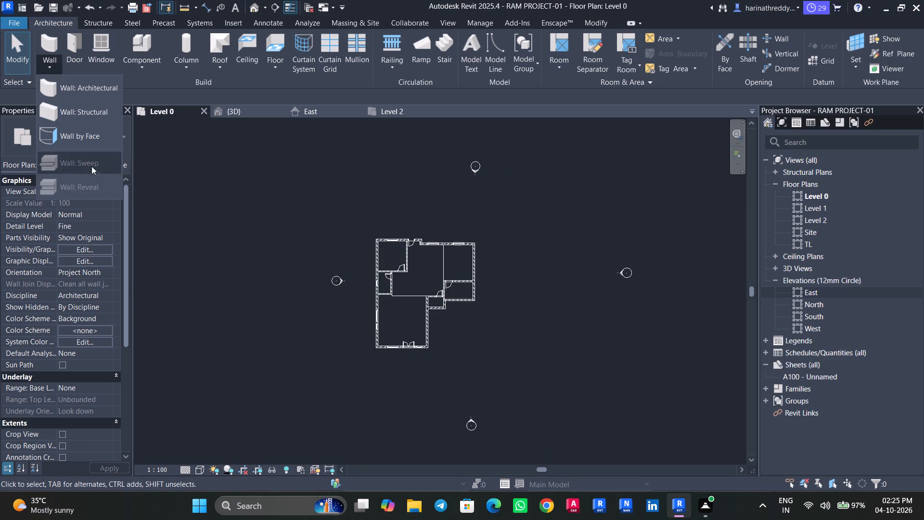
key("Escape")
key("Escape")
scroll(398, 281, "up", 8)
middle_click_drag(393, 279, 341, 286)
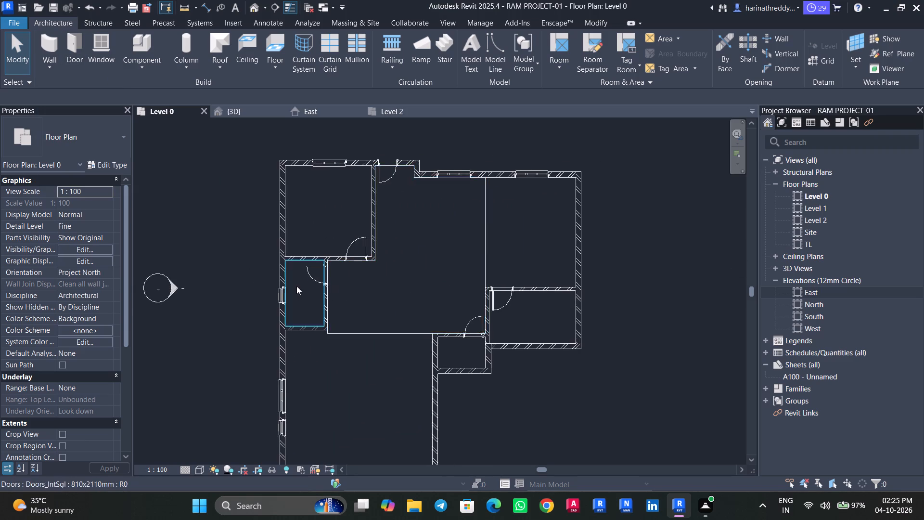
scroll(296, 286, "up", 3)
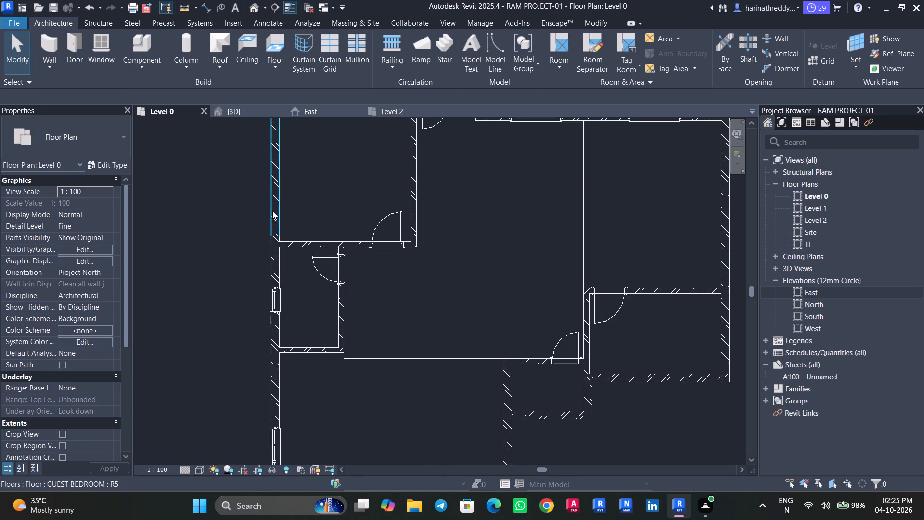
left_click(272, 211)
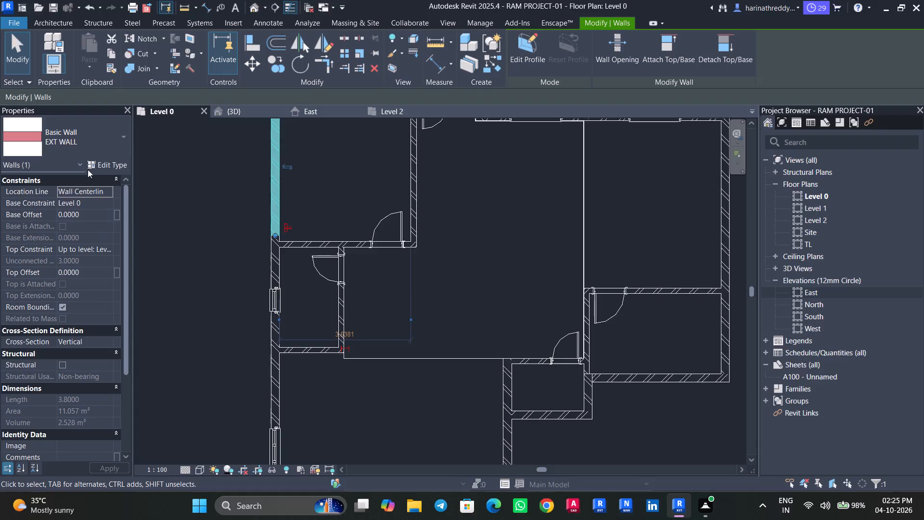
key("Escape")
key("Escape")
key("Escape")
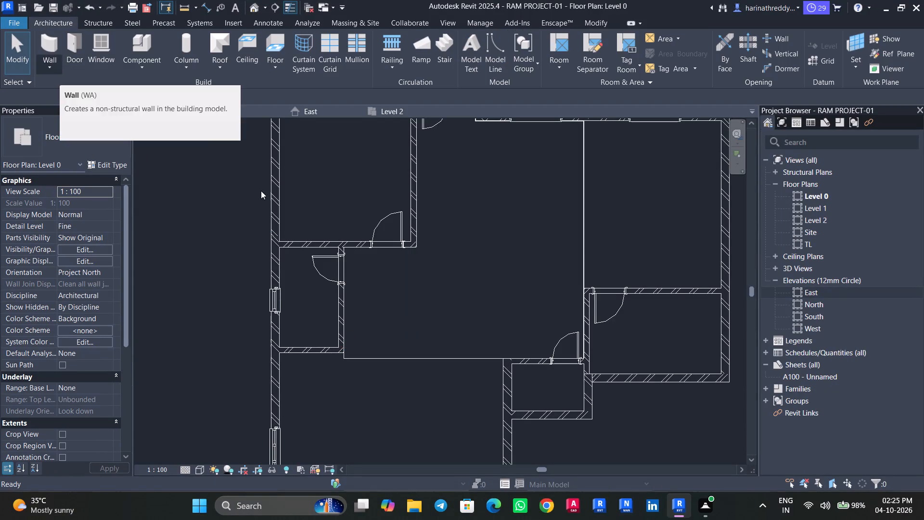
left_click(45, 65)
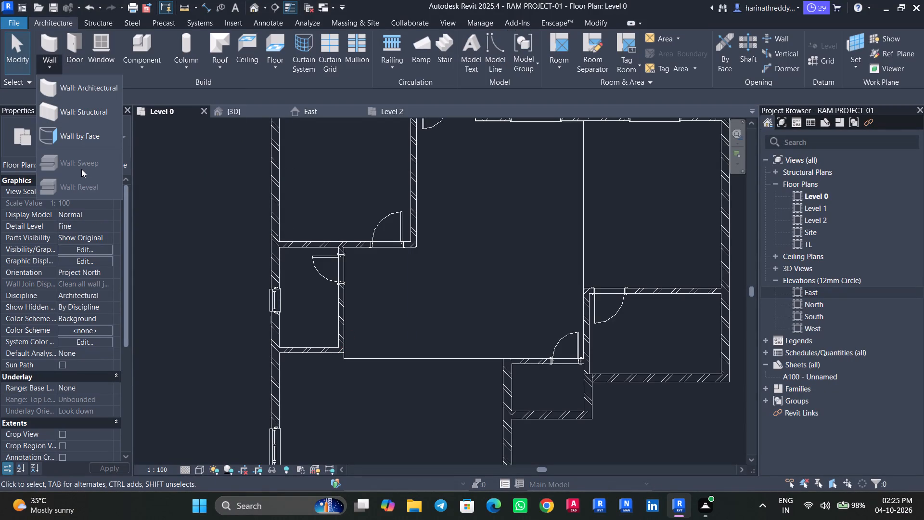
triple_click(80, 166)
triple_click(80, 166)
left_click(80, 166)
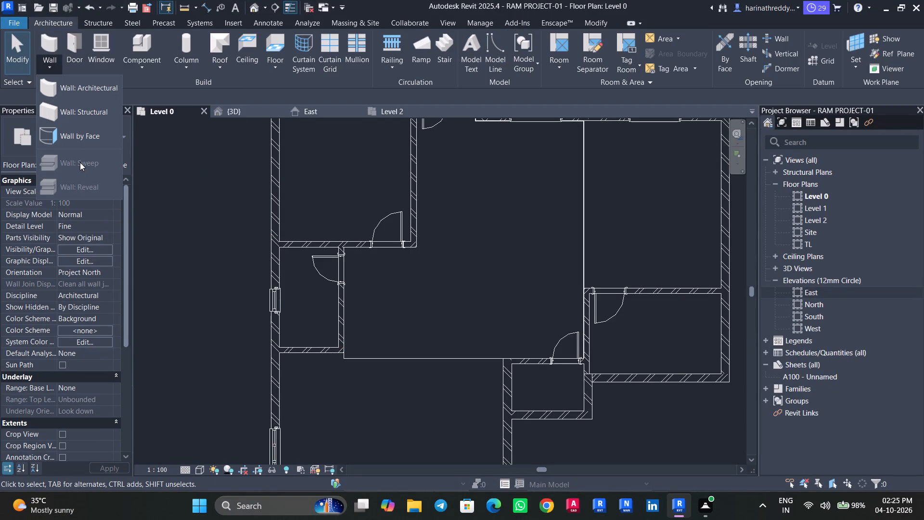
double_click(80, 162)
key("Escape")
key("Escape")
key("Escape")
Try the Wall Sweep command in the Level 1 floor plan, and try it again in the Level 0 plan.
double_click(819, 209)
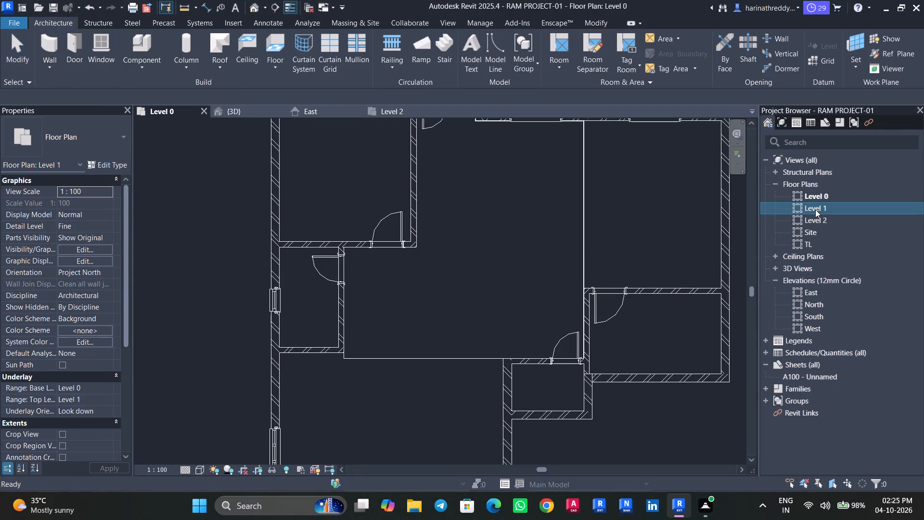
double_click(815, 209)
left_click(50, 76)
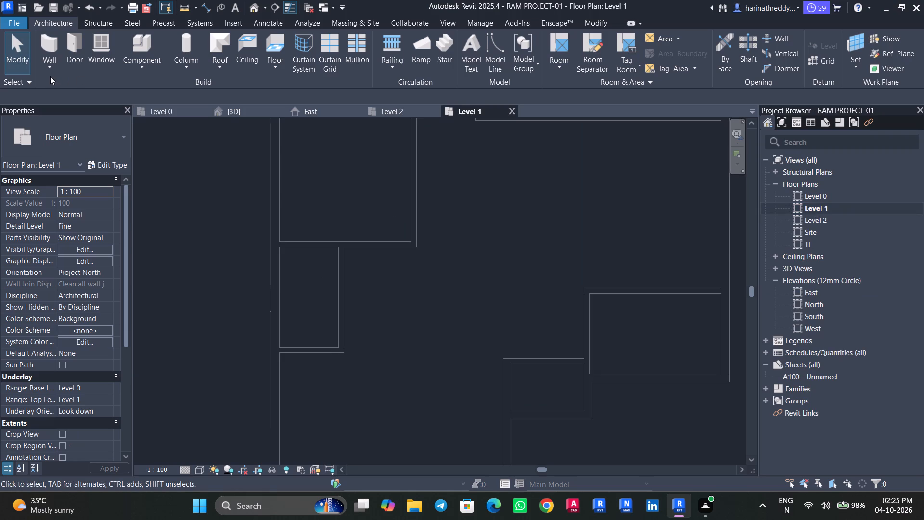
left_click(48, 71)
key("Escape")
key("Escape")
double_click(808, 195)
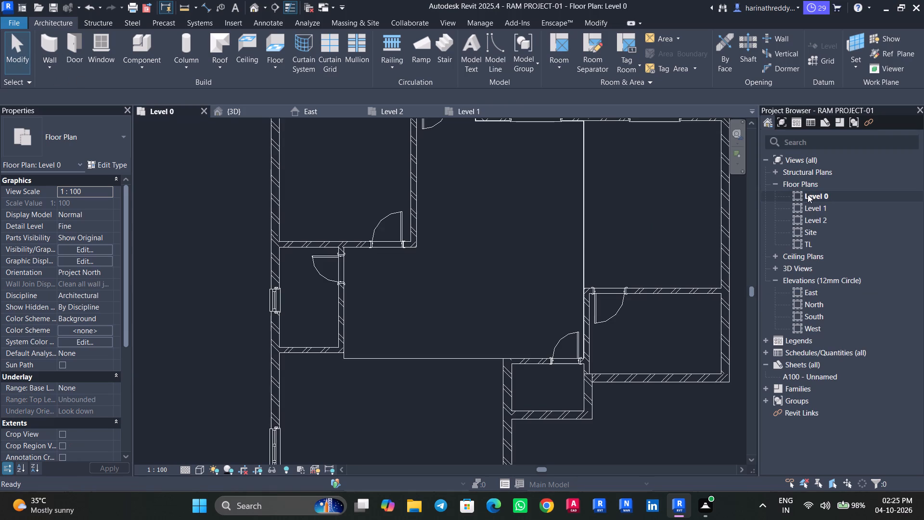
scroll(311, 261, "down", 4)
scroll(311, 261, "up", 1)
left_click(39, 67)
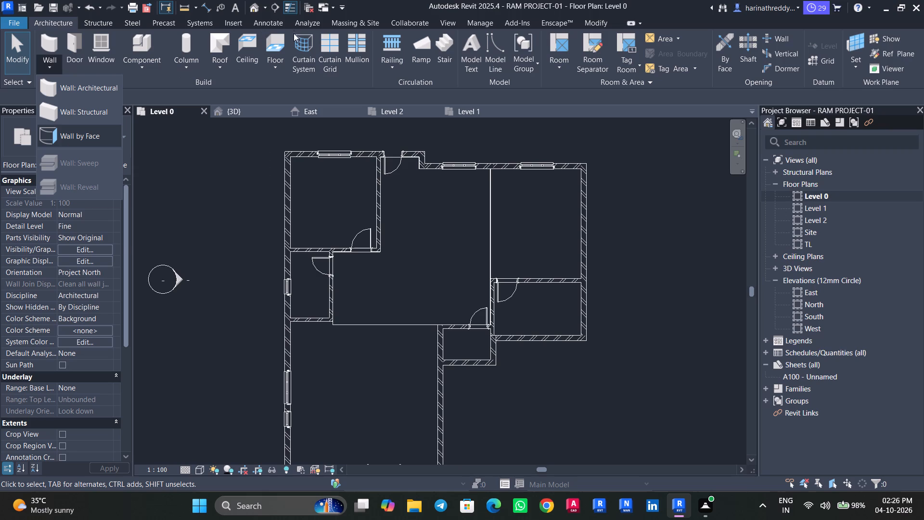
Open the 3D view, enable its section box and pull the box's east face inward through the house to expose the rooms.
left_click(259, 5)
scroll(443, 405, "up", 4)
left_click(453, 357)
key("Escape")
scroll(436, 412, "down", 5)
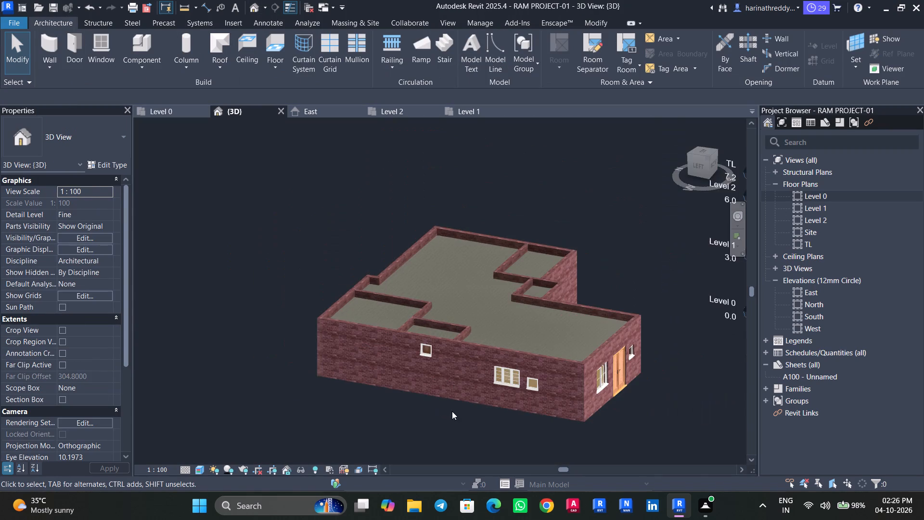
middle_click_drag(450, 412, 379, 418, "shift")
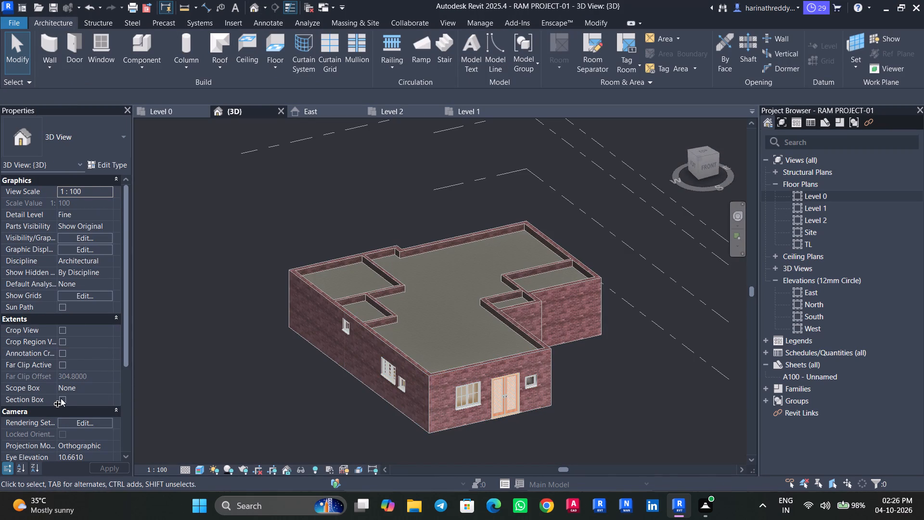
left_click(61, 398)
middle_click_drag(629, 345, 474, 378)
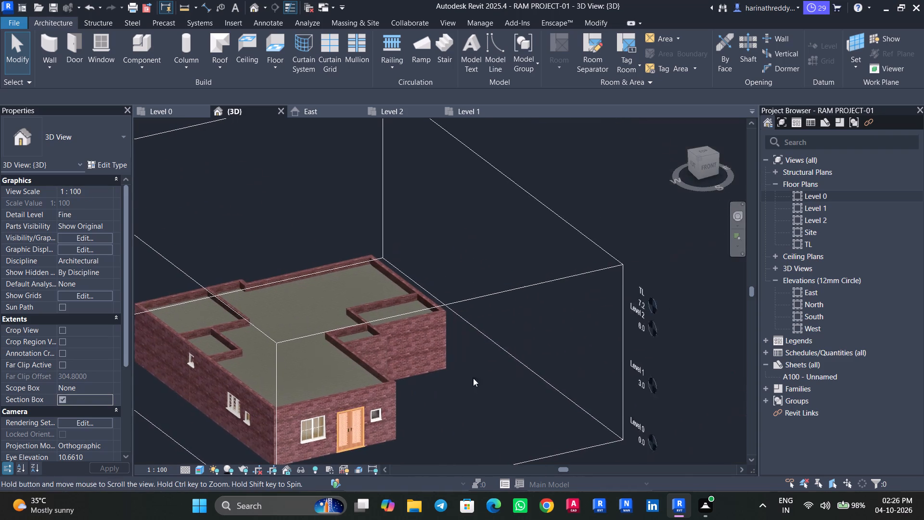
left_click(624, 319)
left_click_drag(496, 263, 410, 286)
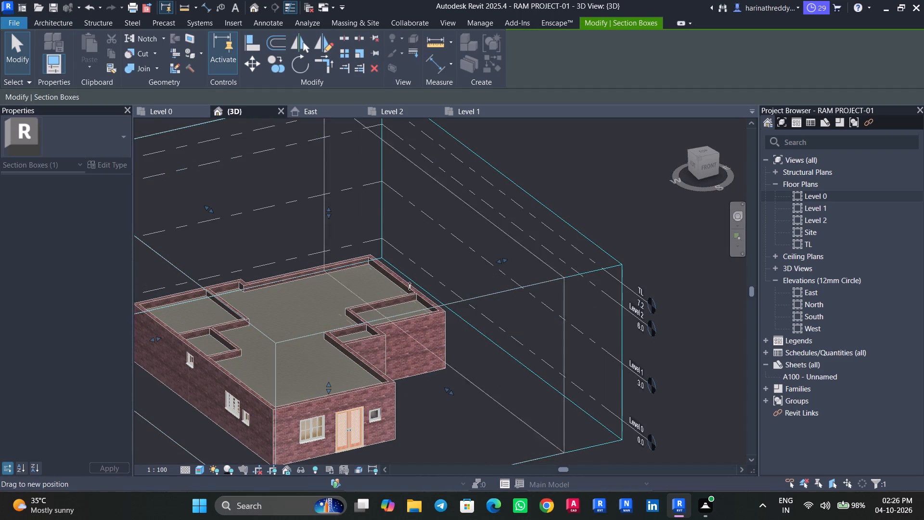
left_click_drag(410, 286, 369, 297)
middle_click_drag(539, 354, 413, 371, "shift")
scroll(403, 383, "up", 5)
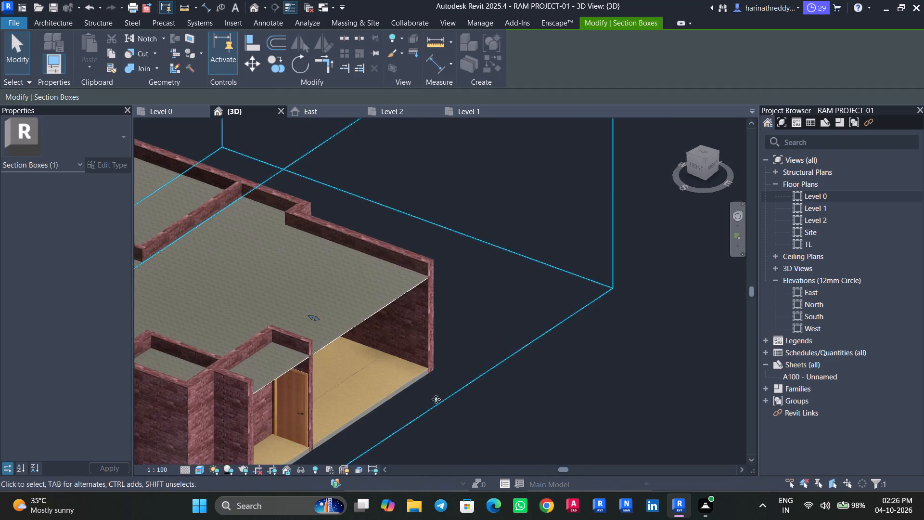
middle_click_drag(436, 399, 401, 336, "shift")
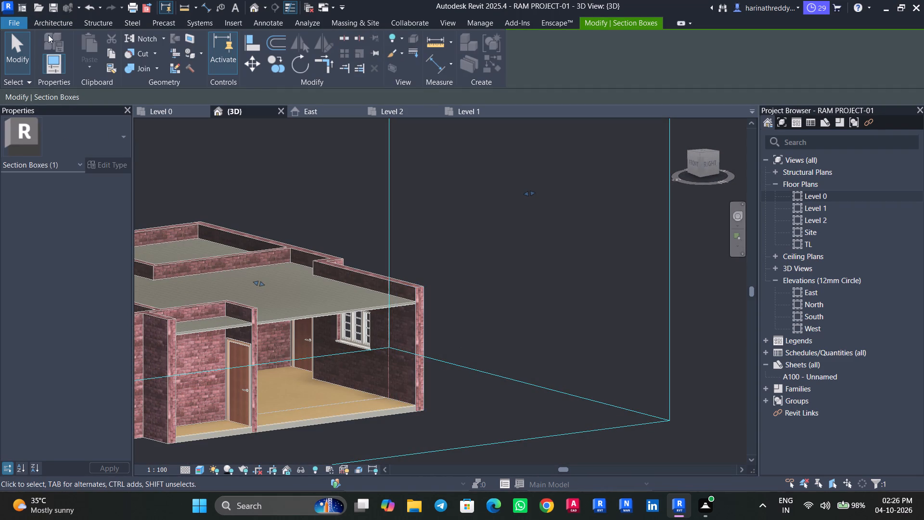
Start the Wall Sweep command with the Cornice type in horizontal placement for the interior walls exposed by the section box.
left_click(56, 20)
left_click(49, 71)
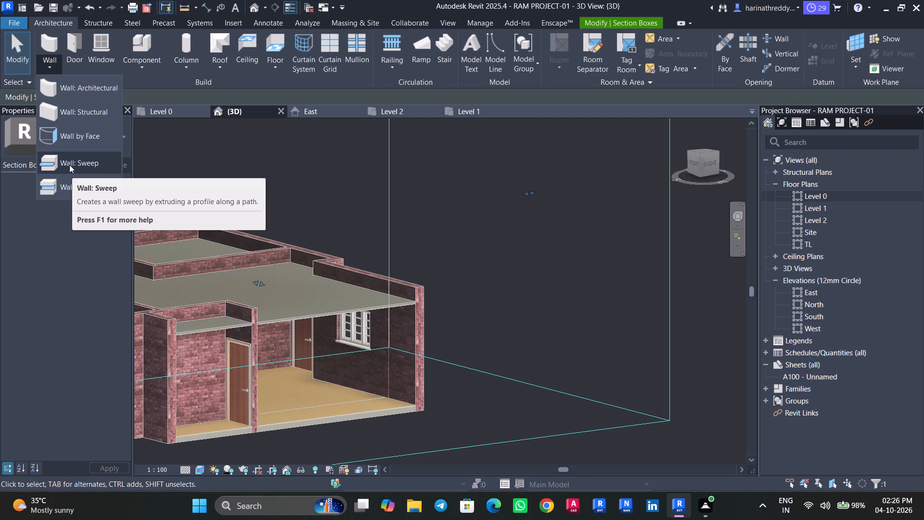
left_click(74, 170)
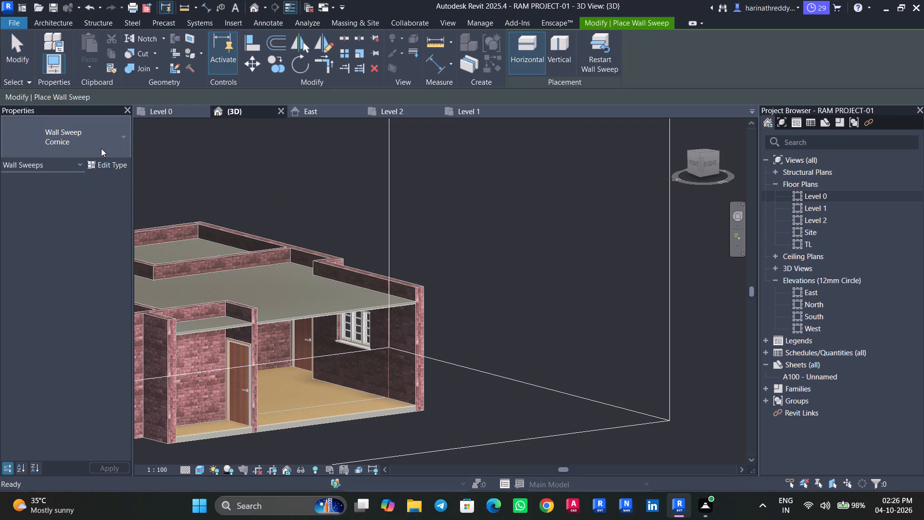
left_click(116, 140)
key("Escape")
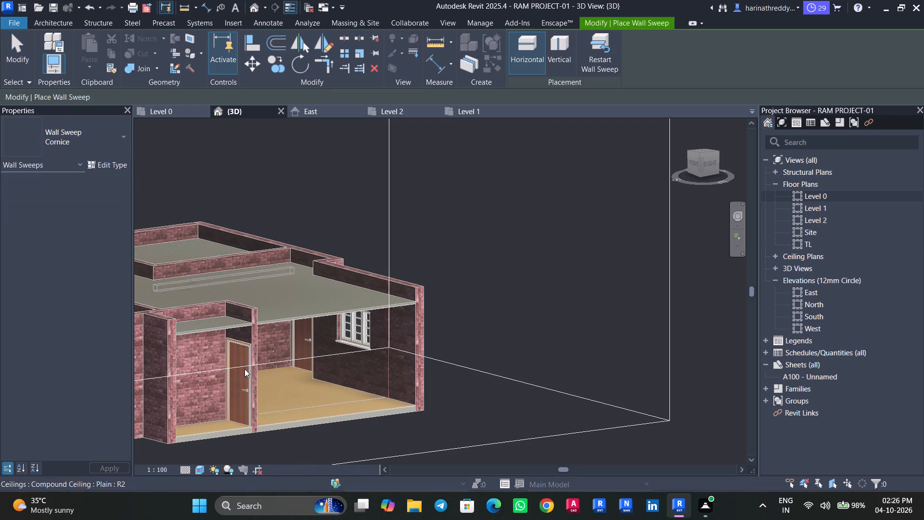
scroll(382, 398, "up", 6)
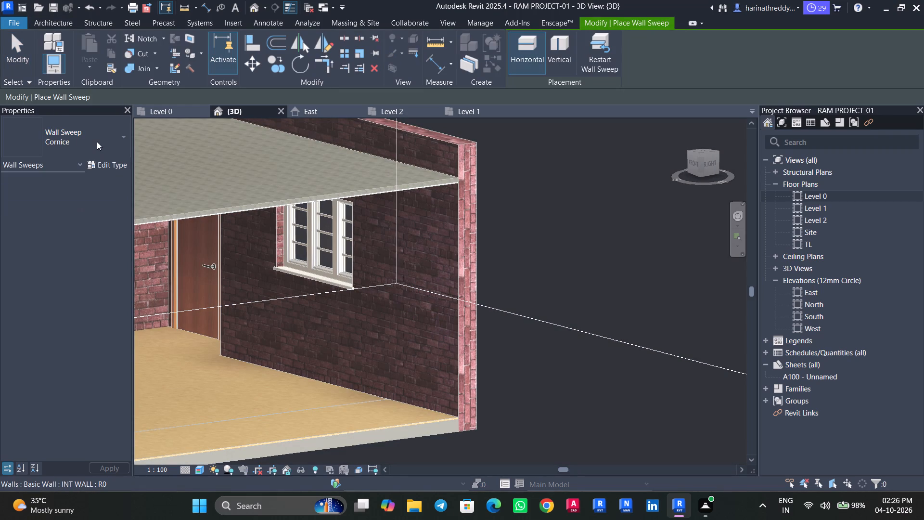
Duplicate the Cornice wall sweep type under the name "cornices".
left_click(97, 142)
key("Escape")
left_click(105, 167)
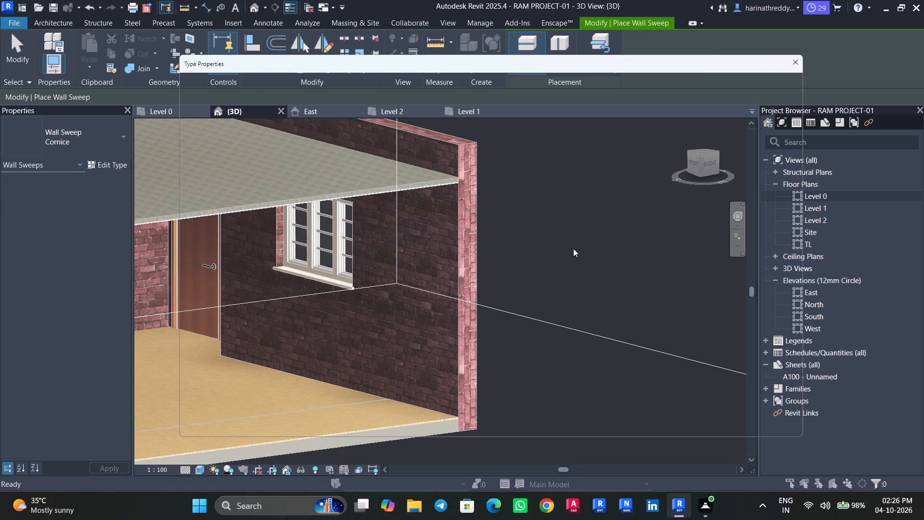
left_click(794, 70)
left_click(110, 166)
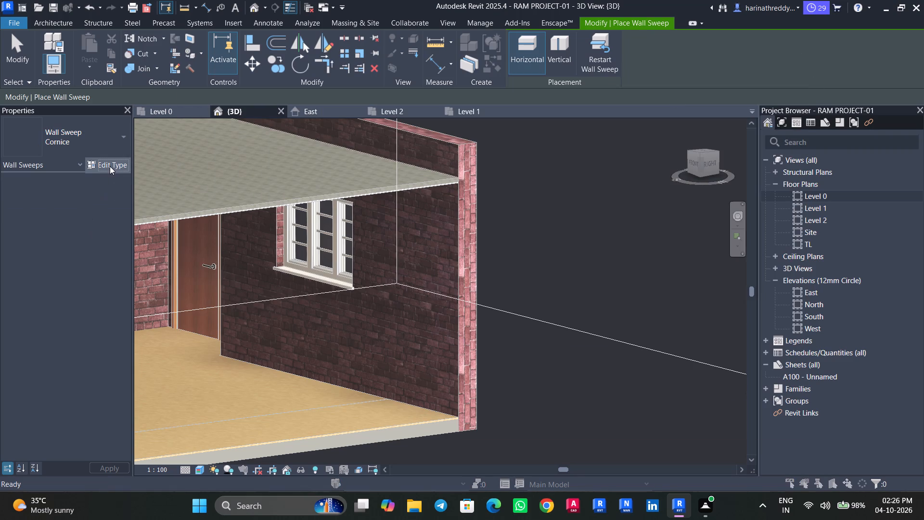
left_click(775, 105)
type("cornices")
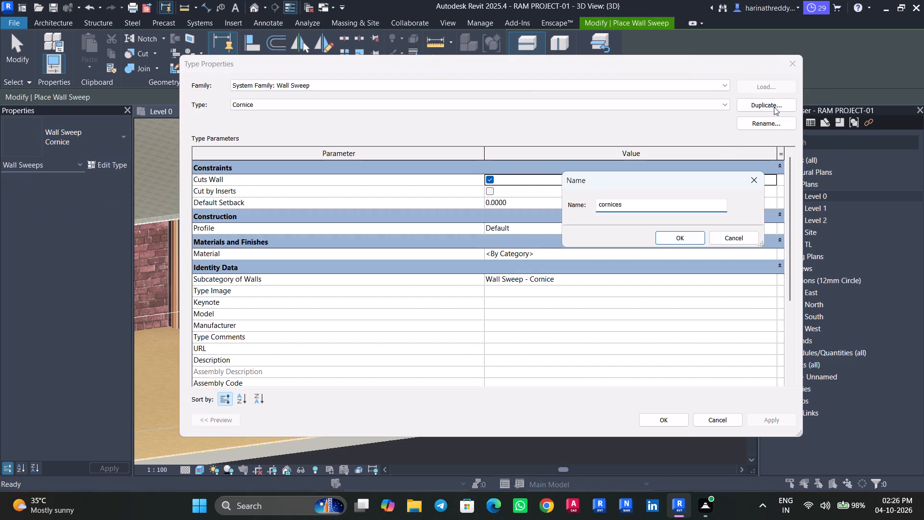
left_click(659, 241)
Set the profile of the cornices wall sweep type to Profiles_C-Channels : C254x76.
left_click(771, 228)
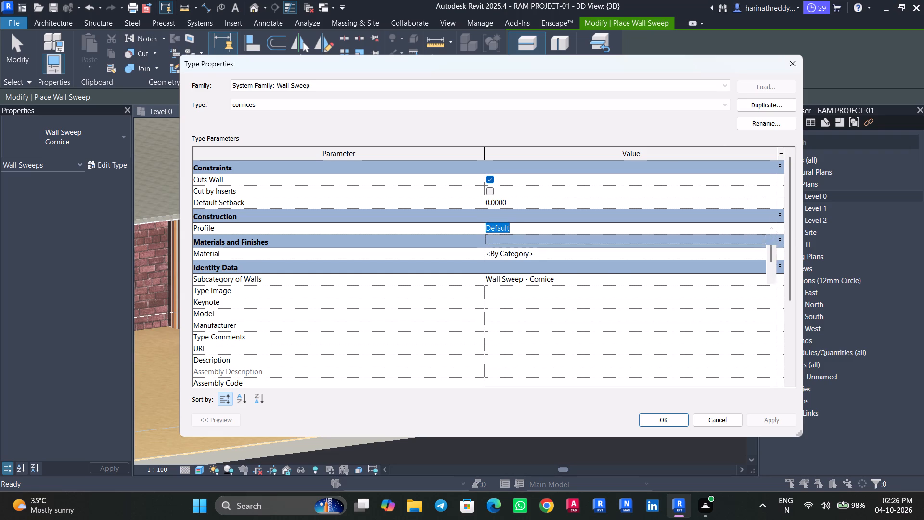
scroll(582, 262, "down", 3)
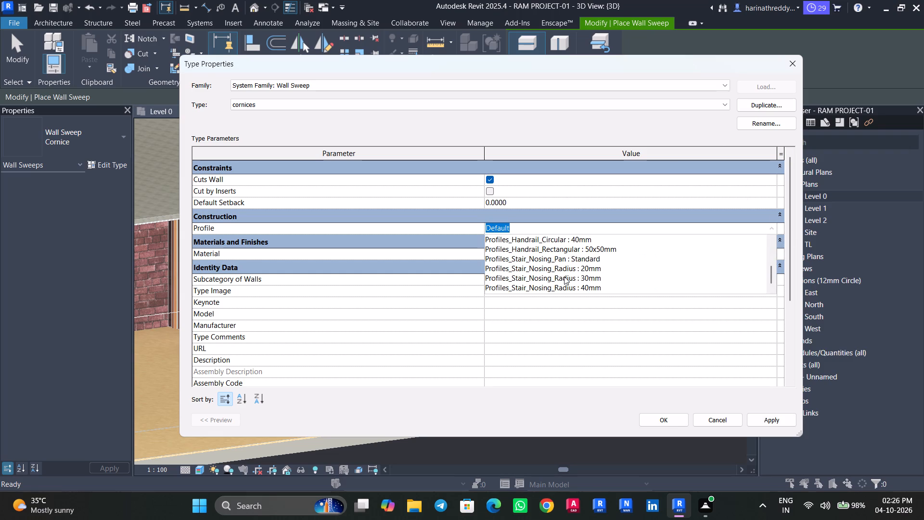
scroll(559, 276, "down", 4)
scroll(559, 276, "up", 6)
scroll(559, 276, "down", 1)
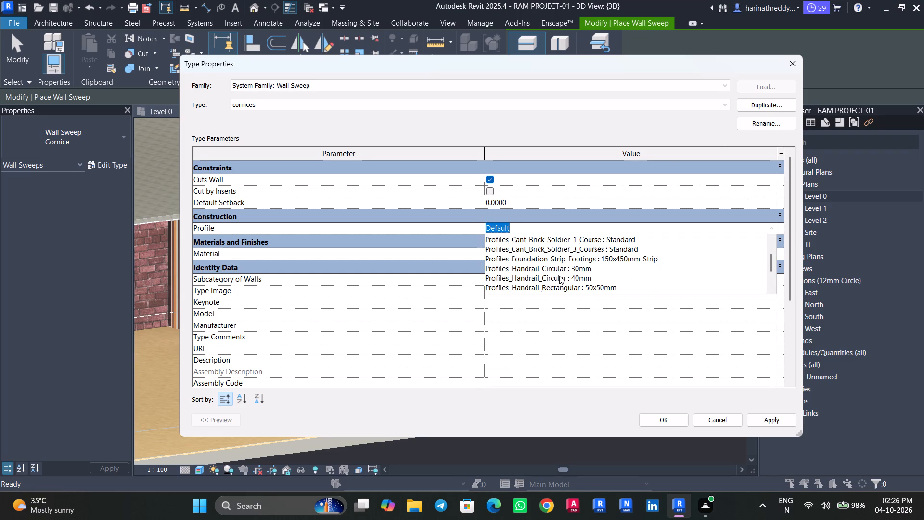
scroll(559, 276, "up", 3)
left_click(575, 248)
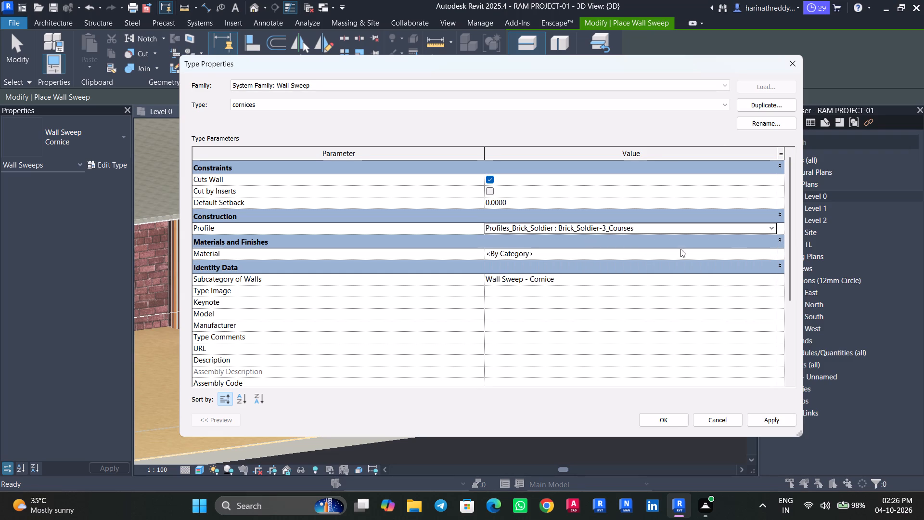
left_click(768, 227)
left_click(548, 253)
left_click(770, 228)
left_click(535, 260)
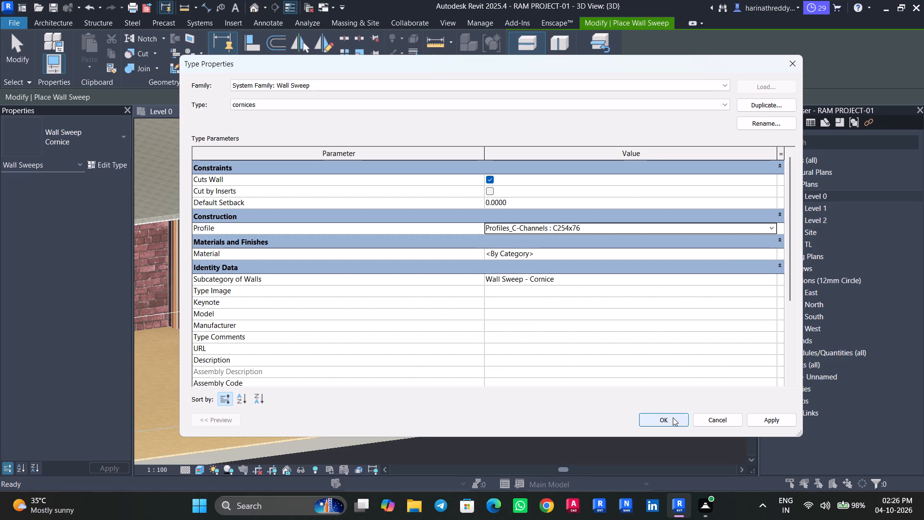
left_click(673, 418)
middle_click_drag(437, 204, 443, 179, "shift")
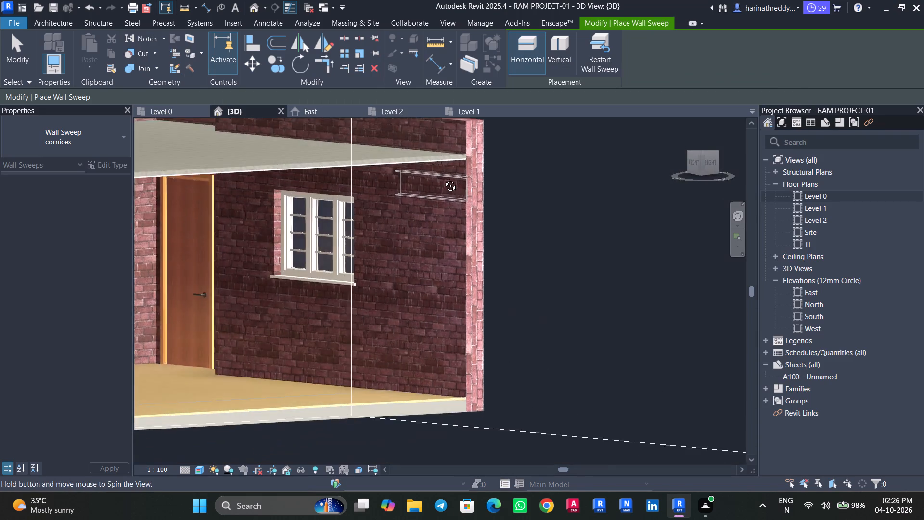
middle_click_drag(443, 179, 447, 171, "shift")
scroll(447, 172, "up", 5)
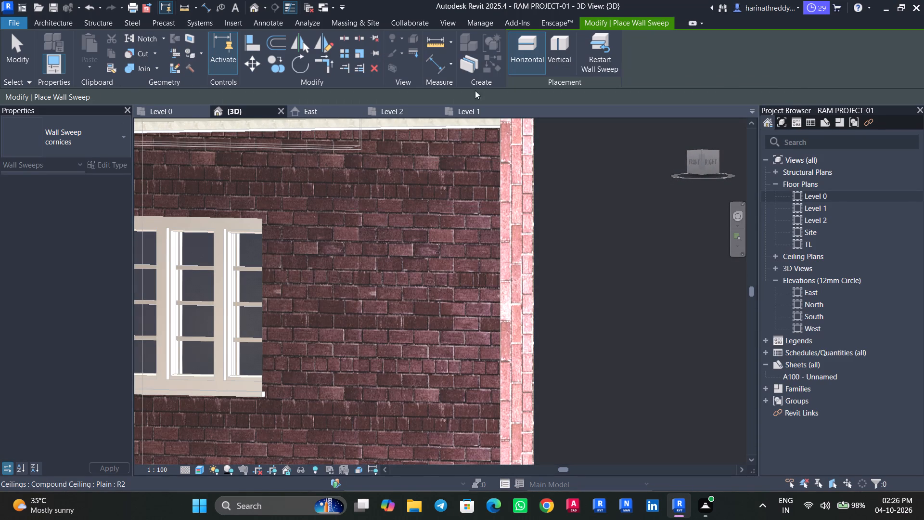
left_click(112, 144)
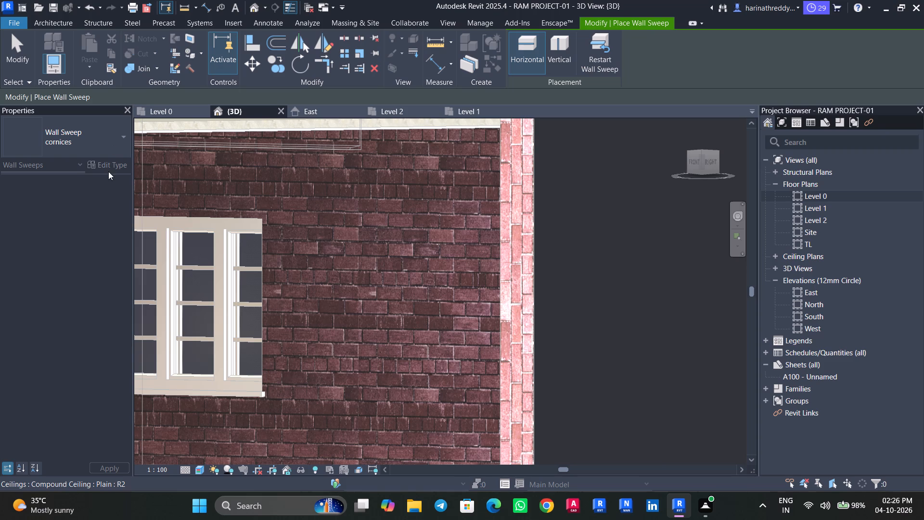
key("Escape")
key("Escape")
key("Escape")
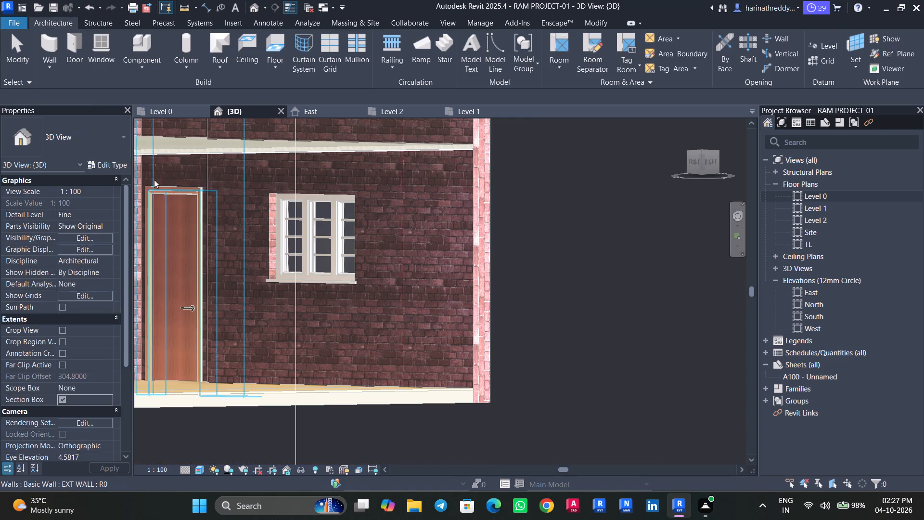
Restart the Wall Sweep command and set the Cornice type's profile to Profiles_Stair_Nosing_Pan : Standard.
left_click(44, 67)
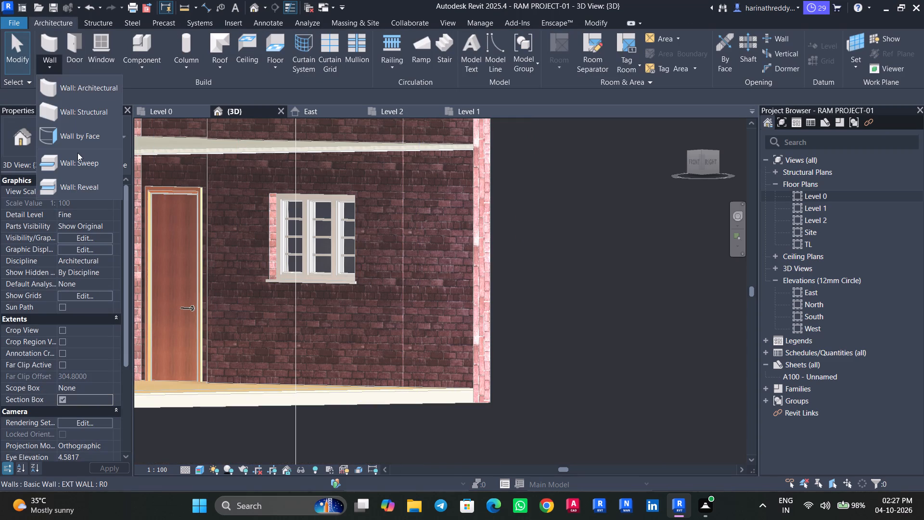
left_click(77, 156)
left_click(94, 169)
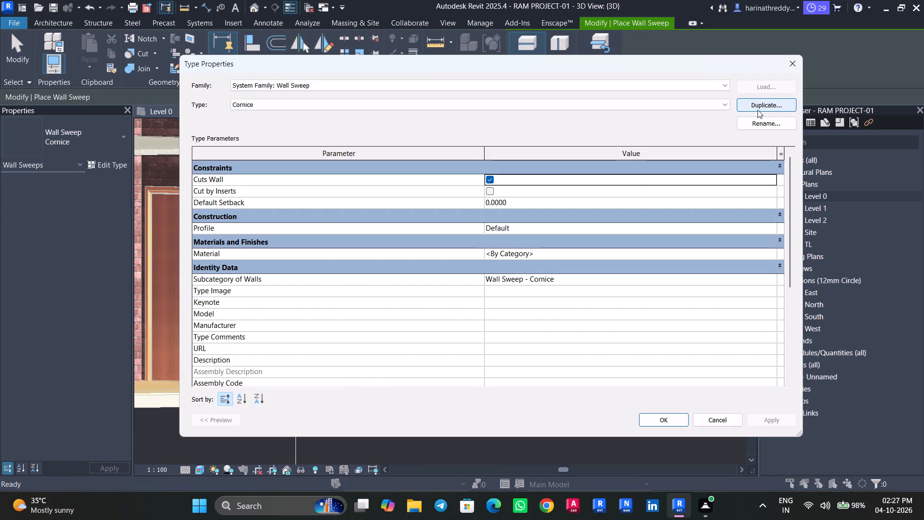
left_click(771, 229)
scroll(558, 268, "down", 1)
scroll(558, 268, "up", 1)
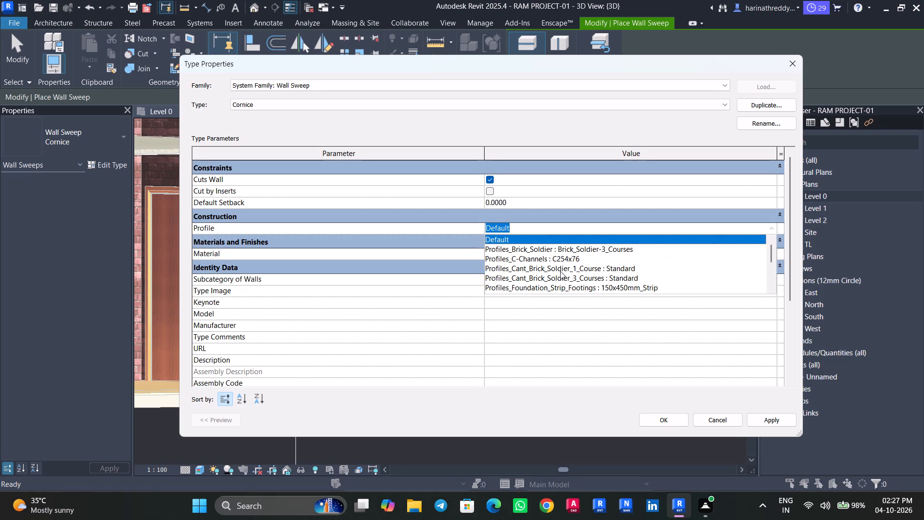
scroll(565, 271, "down", 1)
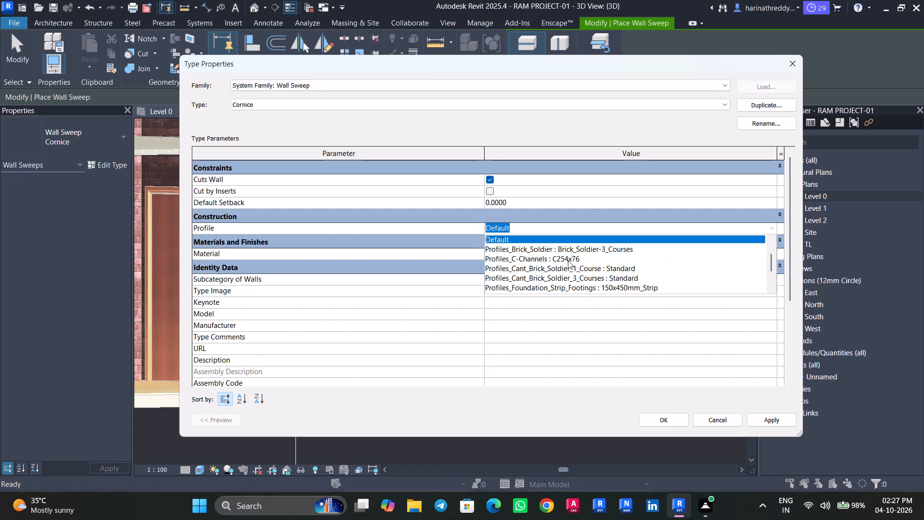
scroll(568, 260, "down", 1)
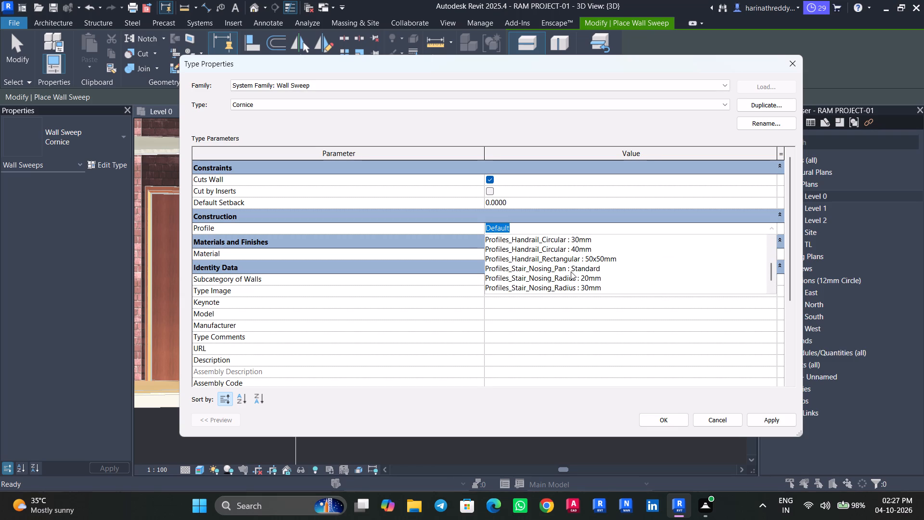
left_click(576, 269)
left_click(674, 412)
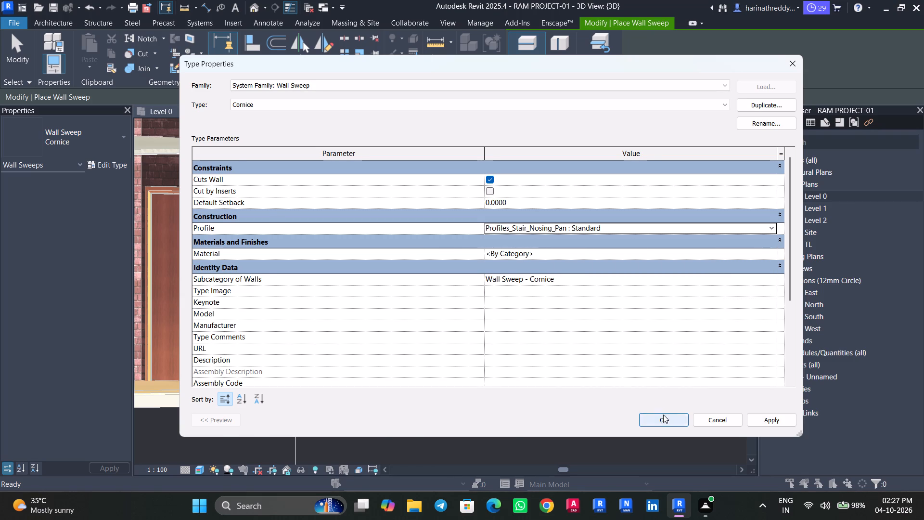
left_click(664, 417)
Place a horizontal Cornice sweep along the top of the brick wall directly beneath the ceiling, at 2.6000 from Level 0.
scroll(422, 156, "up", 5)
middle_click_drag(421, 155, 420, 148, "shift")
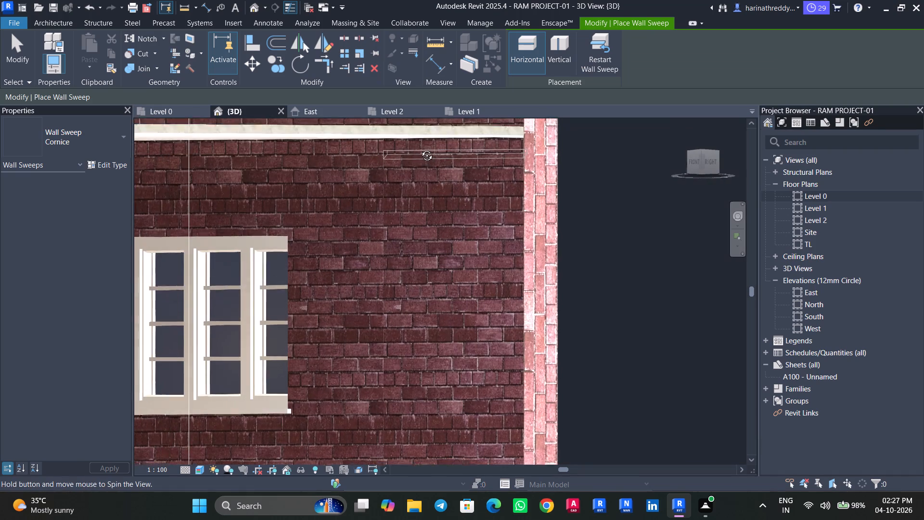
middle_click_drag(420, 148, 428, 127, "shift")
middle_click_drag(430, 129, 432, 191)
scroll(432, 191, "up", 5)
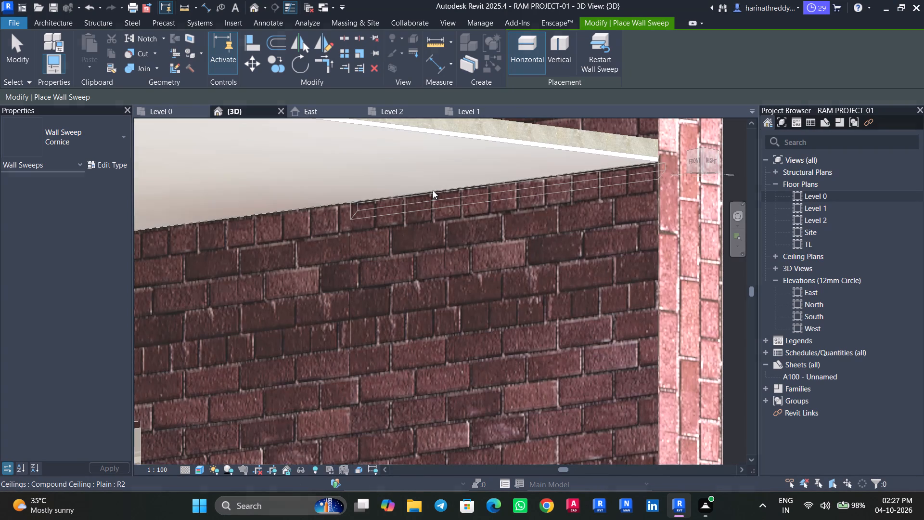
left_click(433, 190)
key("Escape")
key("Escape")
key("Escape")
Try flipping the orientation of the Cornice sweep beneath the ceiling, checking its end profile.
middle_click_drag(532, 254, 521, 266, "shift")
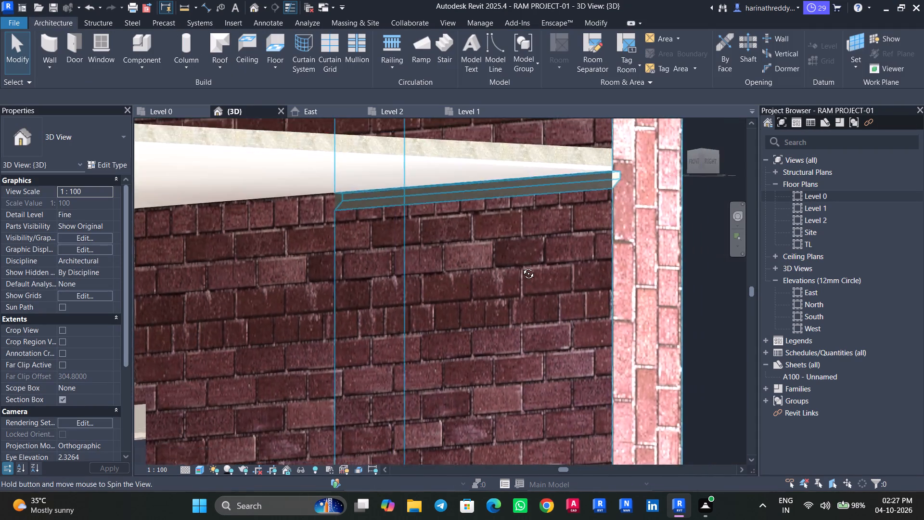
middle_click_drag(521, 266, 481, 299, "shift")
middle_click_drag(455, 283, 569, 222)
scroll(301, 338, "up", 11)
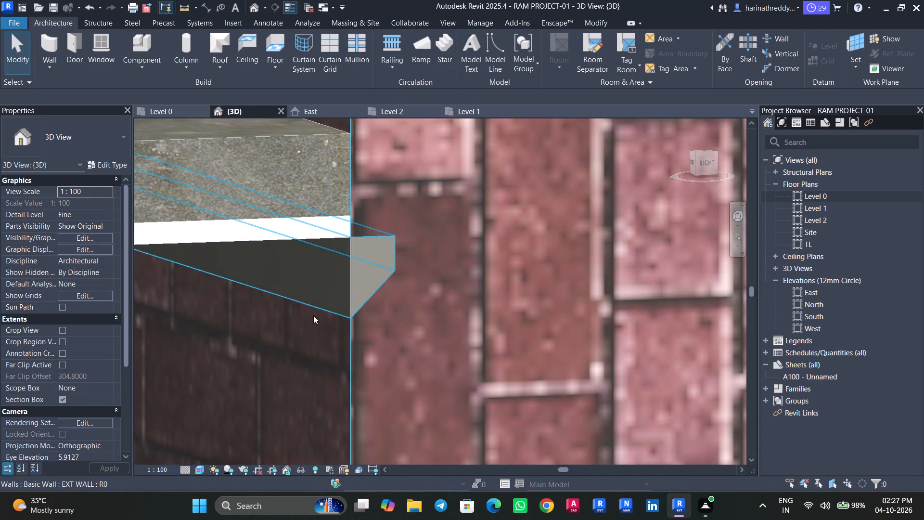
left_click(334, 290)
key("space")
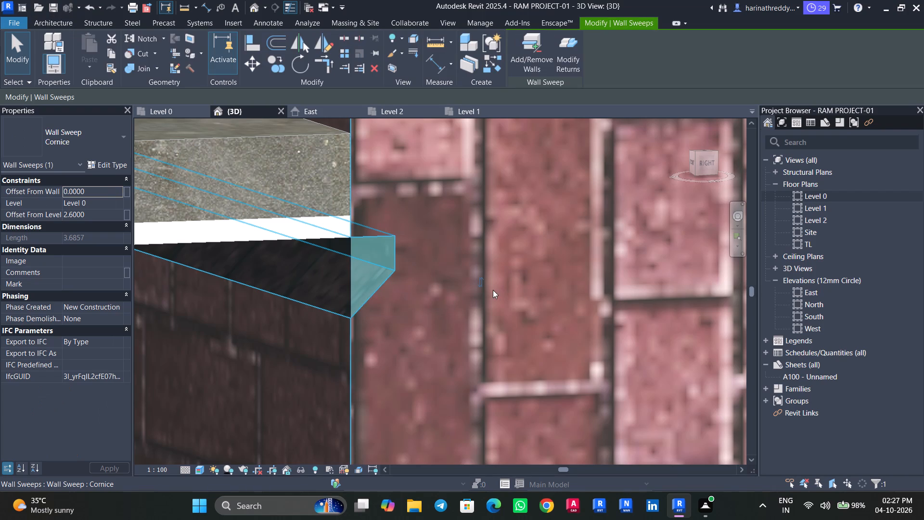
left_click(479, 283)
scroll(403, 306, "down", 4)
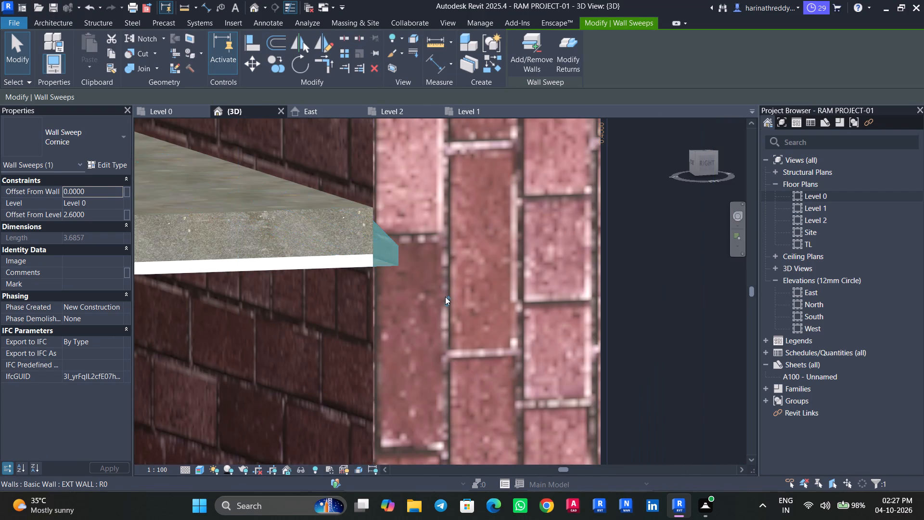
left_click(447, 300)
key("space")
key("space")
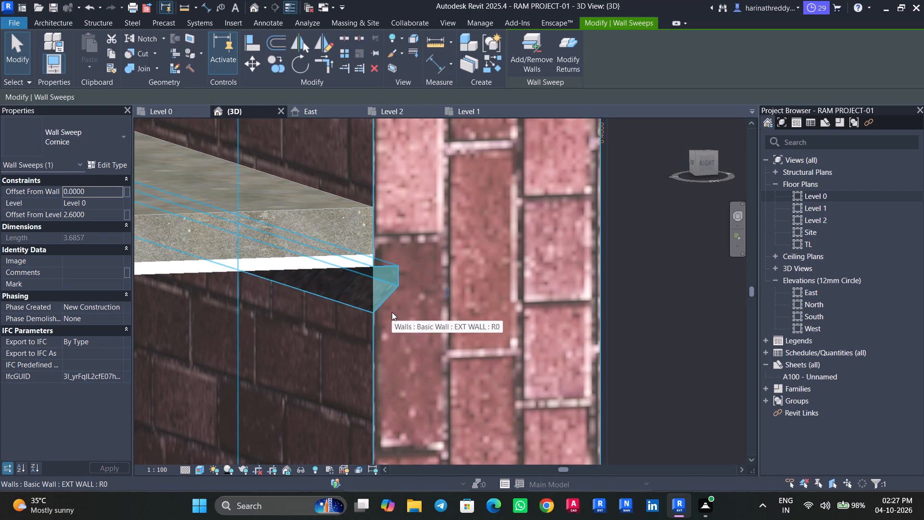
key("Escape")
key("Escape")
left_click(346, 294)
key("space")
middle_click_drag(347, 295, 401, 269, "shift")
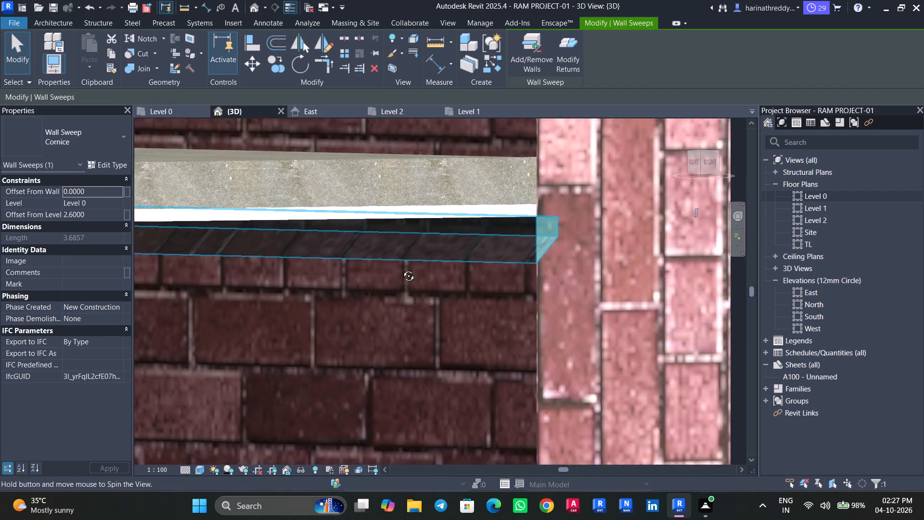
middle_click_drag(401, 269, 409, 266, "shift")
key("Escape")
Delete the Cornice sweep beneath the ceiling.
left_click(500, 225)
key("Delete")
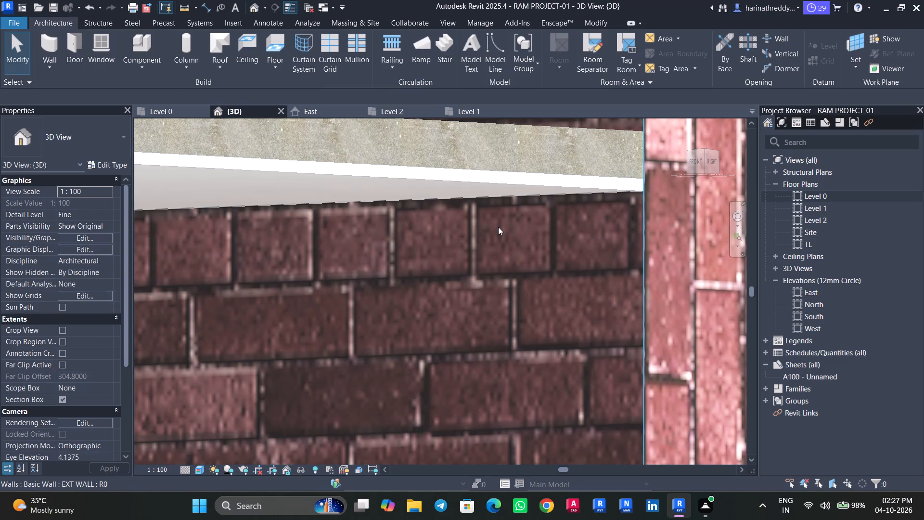
Start another wall sweep and duplicate the Cornice type under the name "skirtings".
scroll(470, 254, "down", 8)
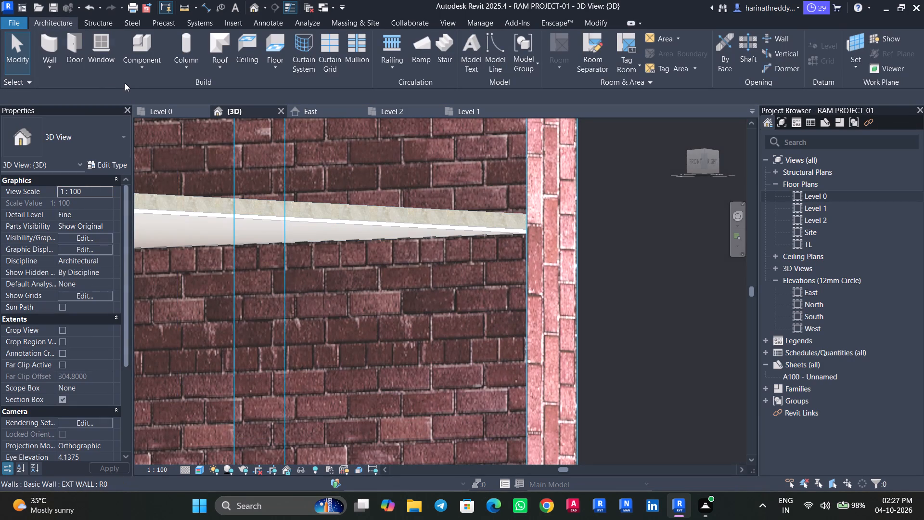
left_click(54, 71)
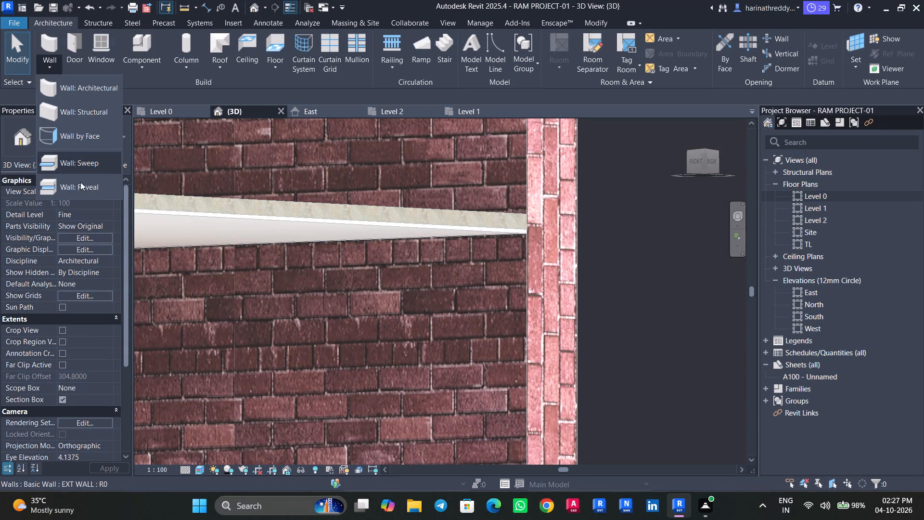
left_click(80, 172)
left_click(91, 166)
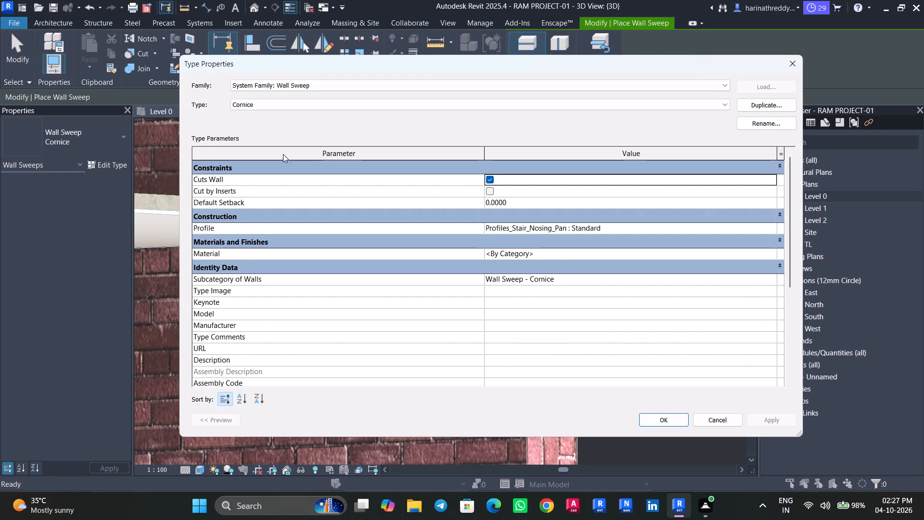
left_click(778, 103)
type("skirtings")
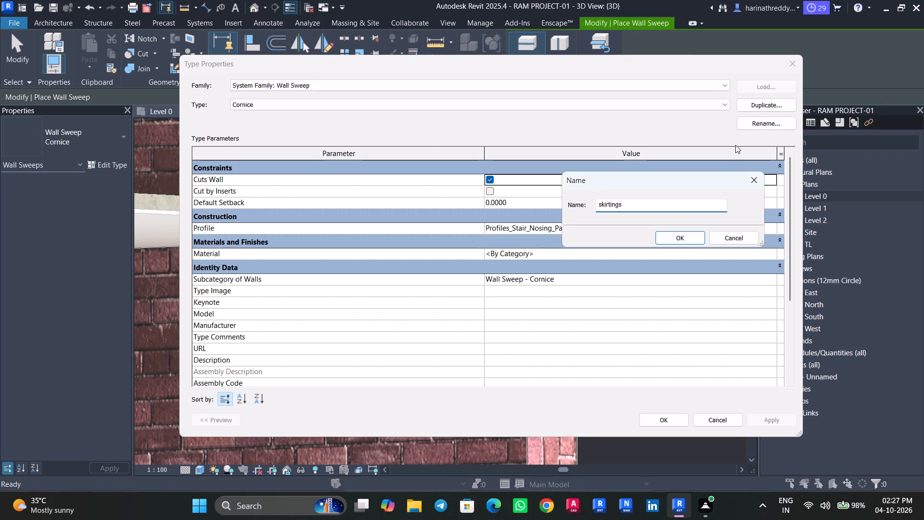
left_click(696, 234)
Set the skirtings type's profile to Profiles_Cant_Brick_Soldier_1_Course : Standard and accept the type properties.
left_click(773, 230)
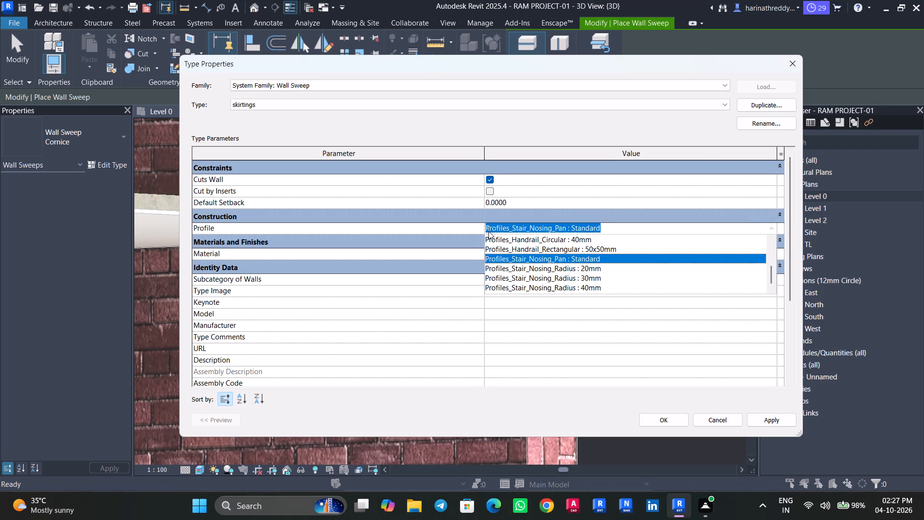
scroll(597, 254, "down", 4)
scroll(595, 260, "up", 5)
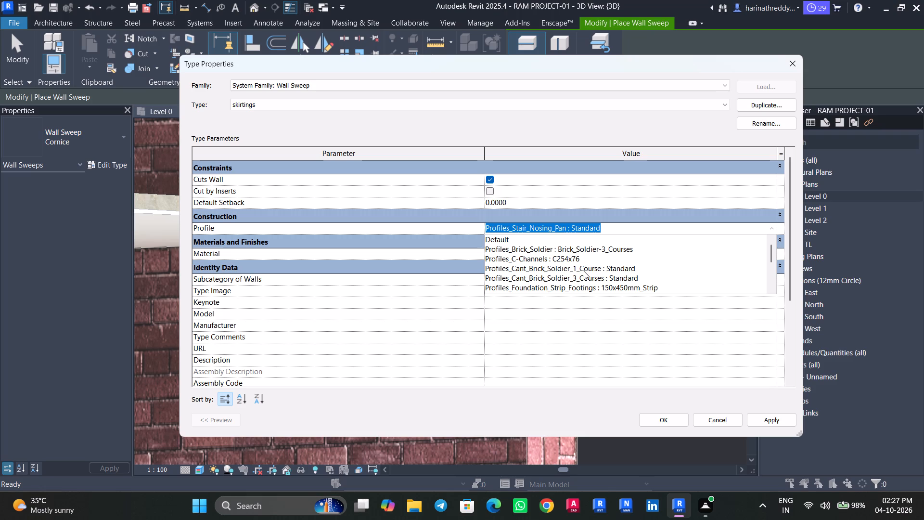
left_click(588, 270)
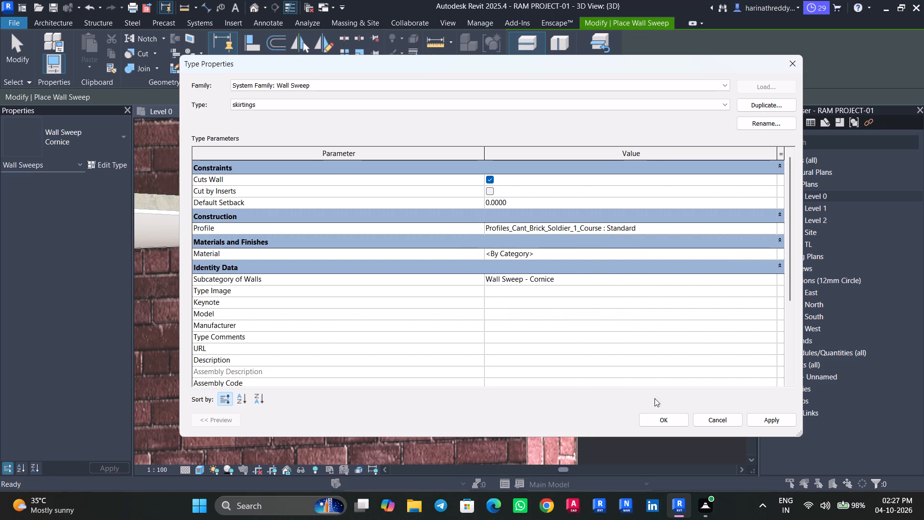
left_click(769, 421)
left_click(665, 418)
Place a horizontal skirtings sweep along the base of the brick wall beside the kitchen floor, at 0.1200 from Level 0.
middle_click_drag(641, 372, 632, 407, "shift")
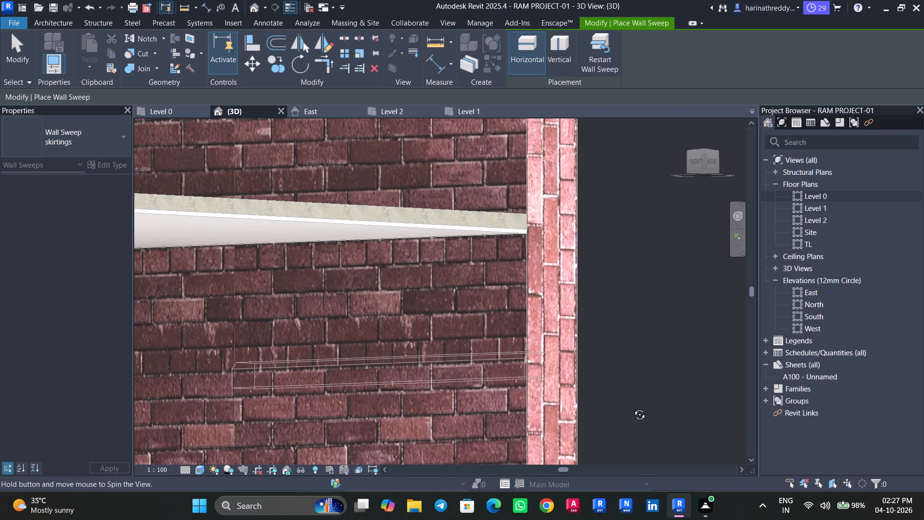
middle_click_drag(632, 407, 620, 432, "shift")
middle_click_drag(616, 400, 659, 152)
middle_click_drag(585, 336, 657, 55)
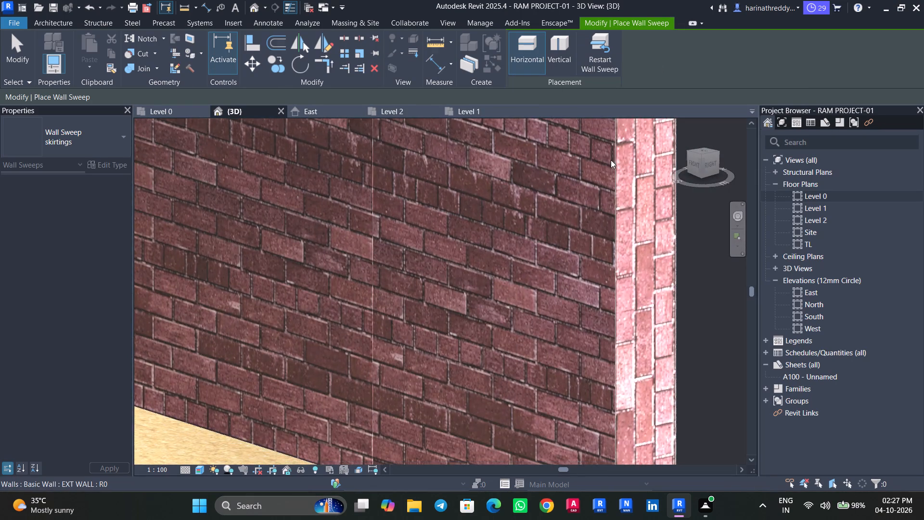
scroll(551, 385, "up", 1)
middle_click_drag(551, 384, 569, 95)
scroll(558, 274, "up", 4)
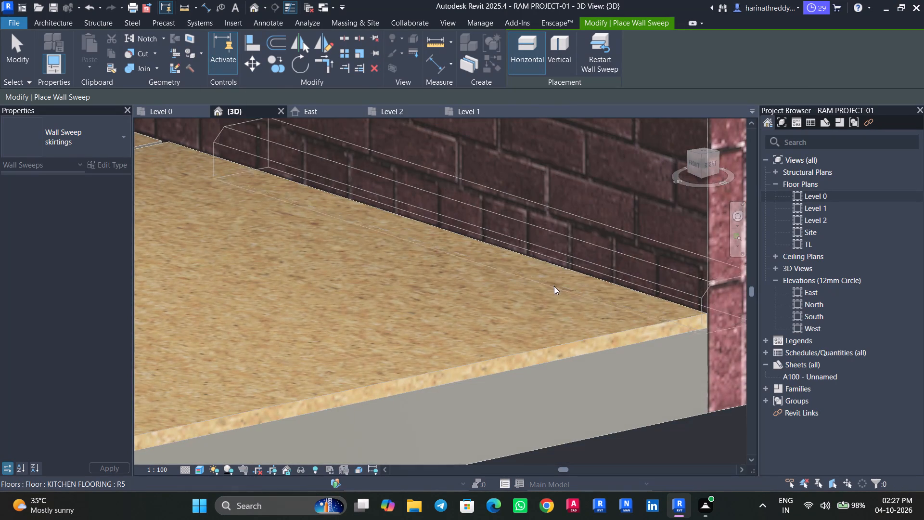
left_click(554, 286)
key("Escape")
key("Escape")
key("Escape")
key("Escape")
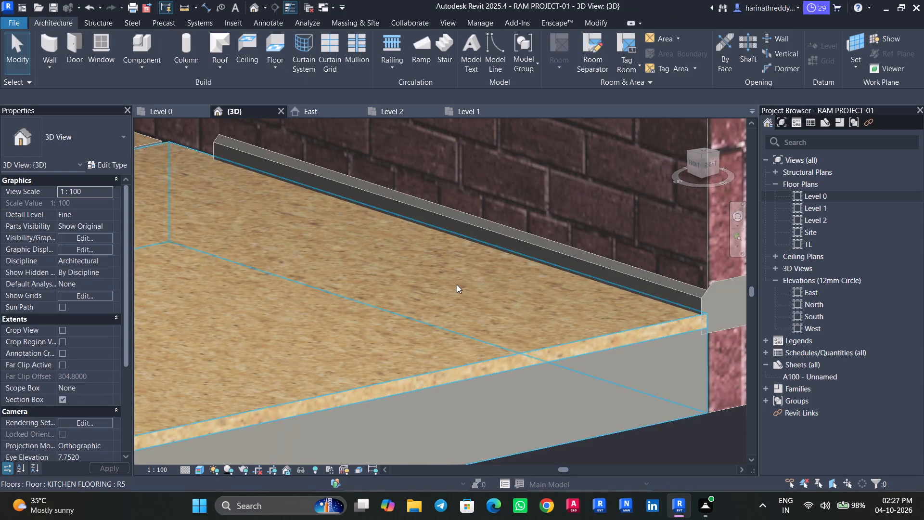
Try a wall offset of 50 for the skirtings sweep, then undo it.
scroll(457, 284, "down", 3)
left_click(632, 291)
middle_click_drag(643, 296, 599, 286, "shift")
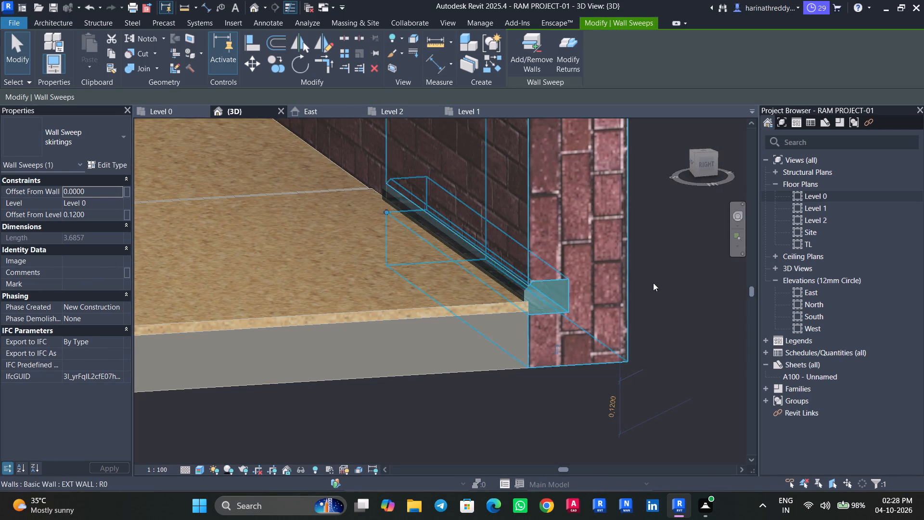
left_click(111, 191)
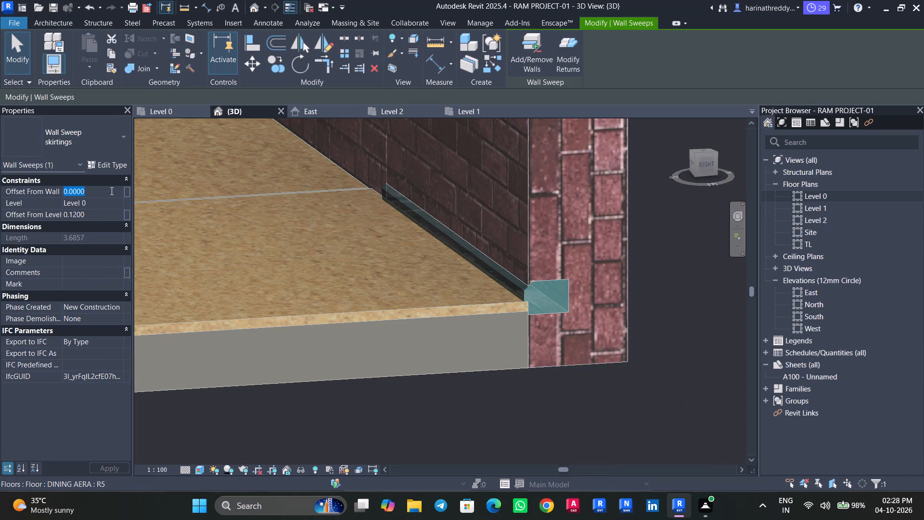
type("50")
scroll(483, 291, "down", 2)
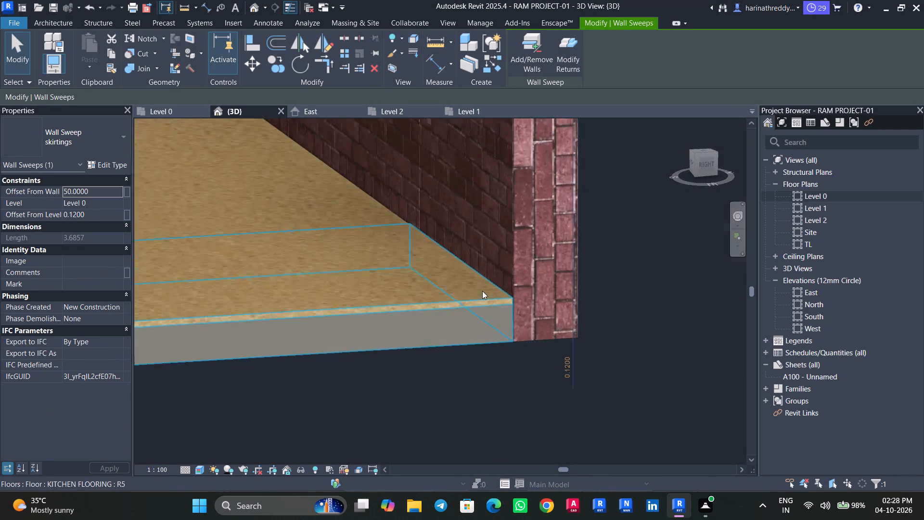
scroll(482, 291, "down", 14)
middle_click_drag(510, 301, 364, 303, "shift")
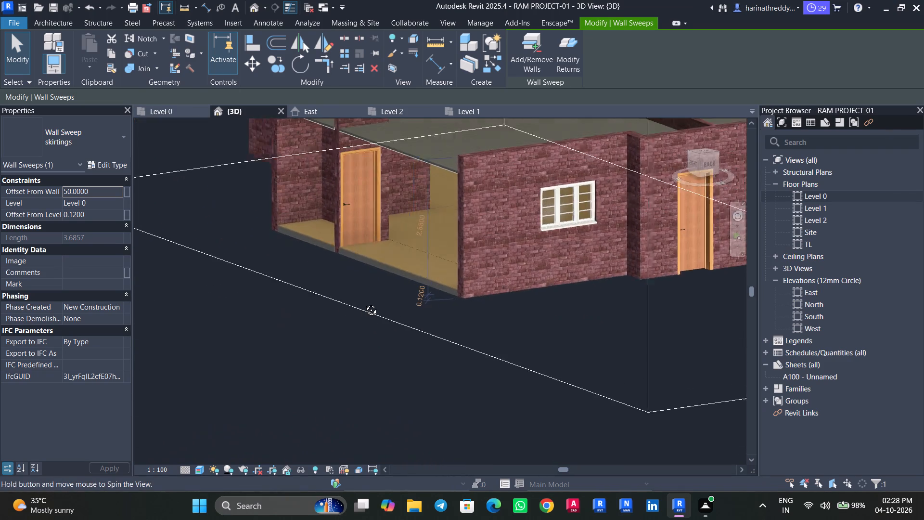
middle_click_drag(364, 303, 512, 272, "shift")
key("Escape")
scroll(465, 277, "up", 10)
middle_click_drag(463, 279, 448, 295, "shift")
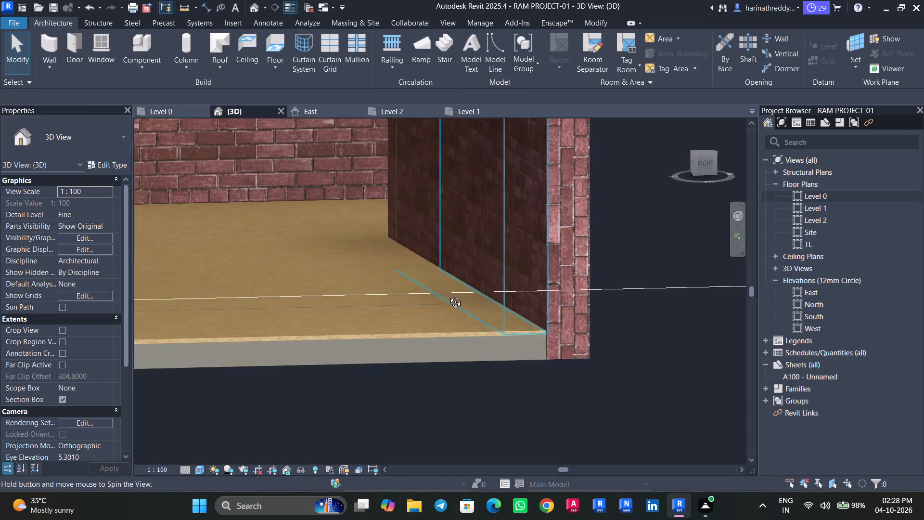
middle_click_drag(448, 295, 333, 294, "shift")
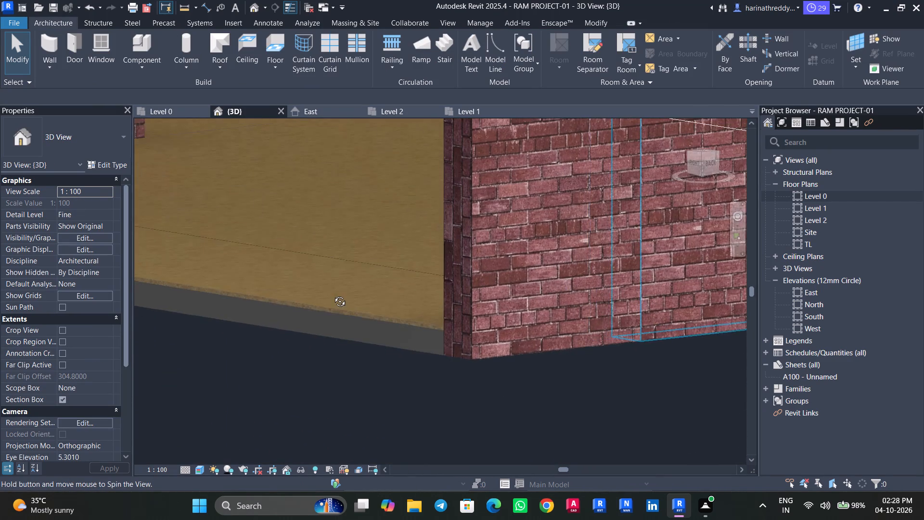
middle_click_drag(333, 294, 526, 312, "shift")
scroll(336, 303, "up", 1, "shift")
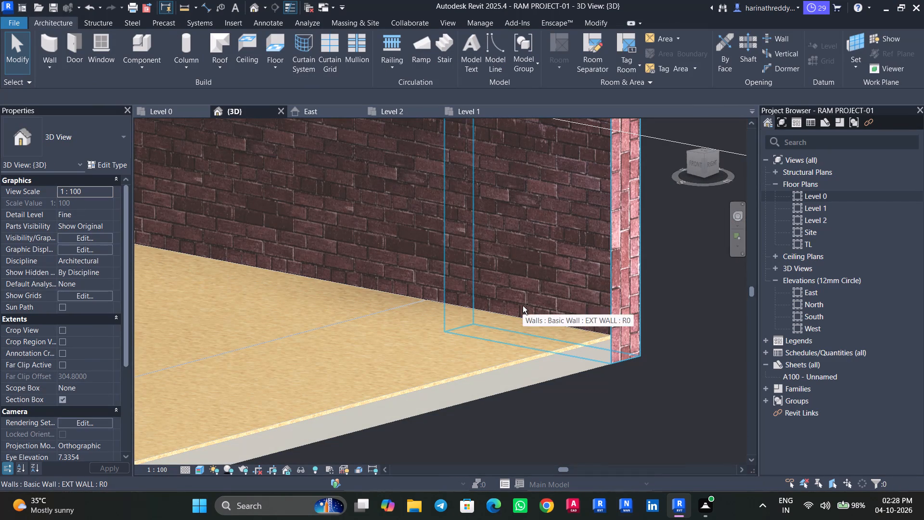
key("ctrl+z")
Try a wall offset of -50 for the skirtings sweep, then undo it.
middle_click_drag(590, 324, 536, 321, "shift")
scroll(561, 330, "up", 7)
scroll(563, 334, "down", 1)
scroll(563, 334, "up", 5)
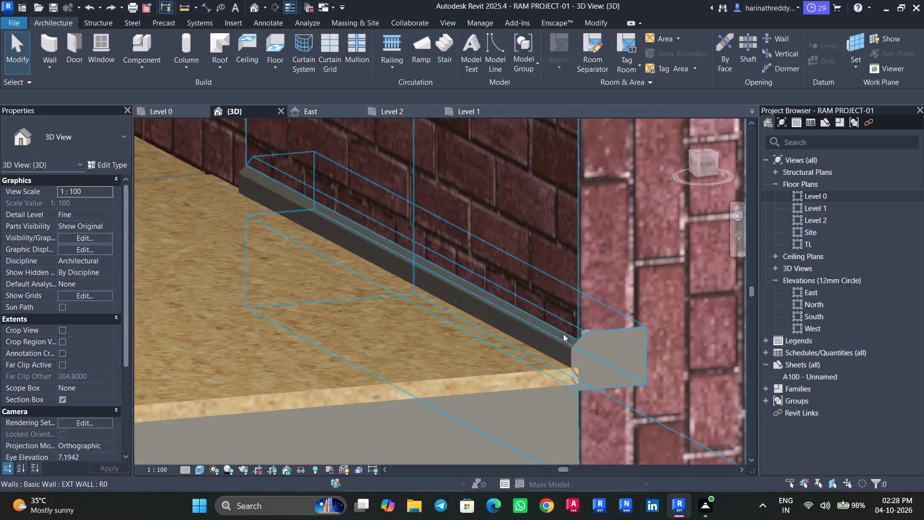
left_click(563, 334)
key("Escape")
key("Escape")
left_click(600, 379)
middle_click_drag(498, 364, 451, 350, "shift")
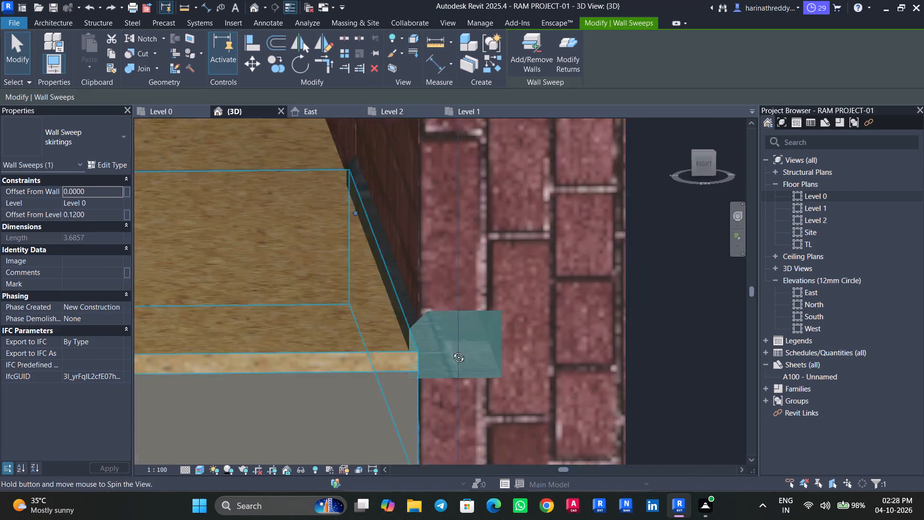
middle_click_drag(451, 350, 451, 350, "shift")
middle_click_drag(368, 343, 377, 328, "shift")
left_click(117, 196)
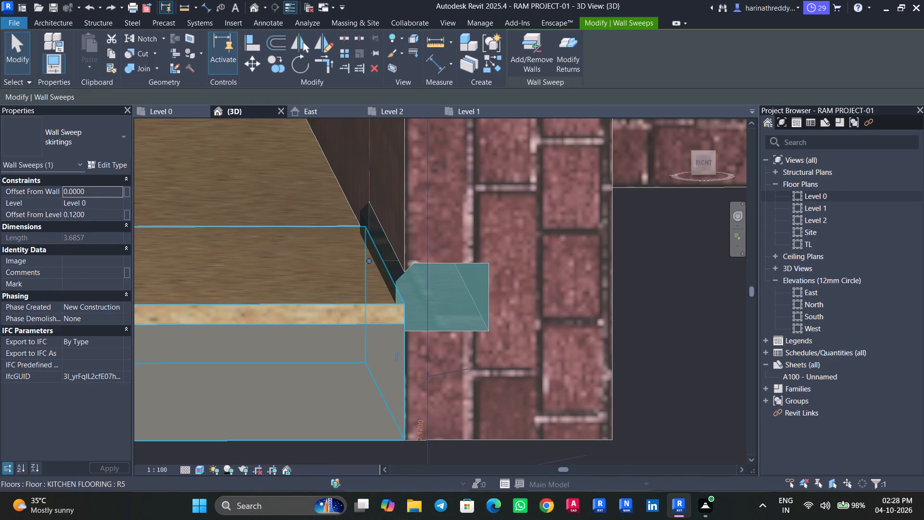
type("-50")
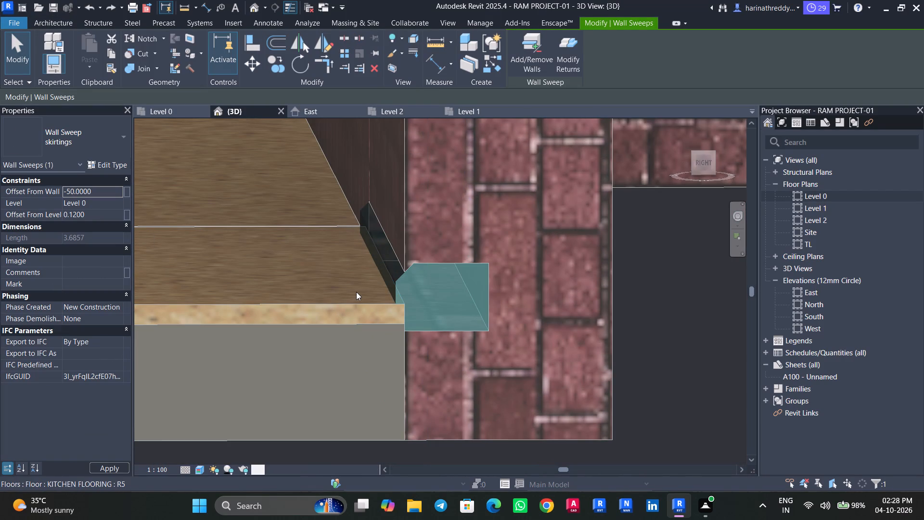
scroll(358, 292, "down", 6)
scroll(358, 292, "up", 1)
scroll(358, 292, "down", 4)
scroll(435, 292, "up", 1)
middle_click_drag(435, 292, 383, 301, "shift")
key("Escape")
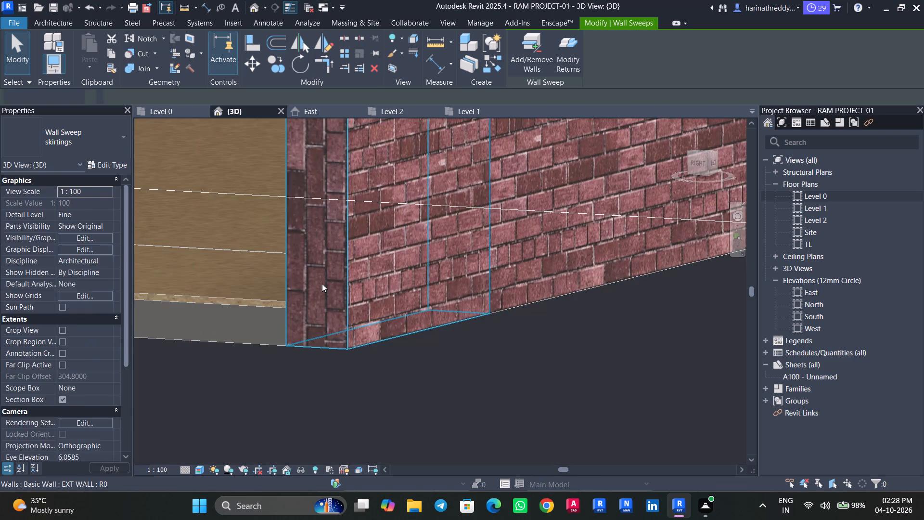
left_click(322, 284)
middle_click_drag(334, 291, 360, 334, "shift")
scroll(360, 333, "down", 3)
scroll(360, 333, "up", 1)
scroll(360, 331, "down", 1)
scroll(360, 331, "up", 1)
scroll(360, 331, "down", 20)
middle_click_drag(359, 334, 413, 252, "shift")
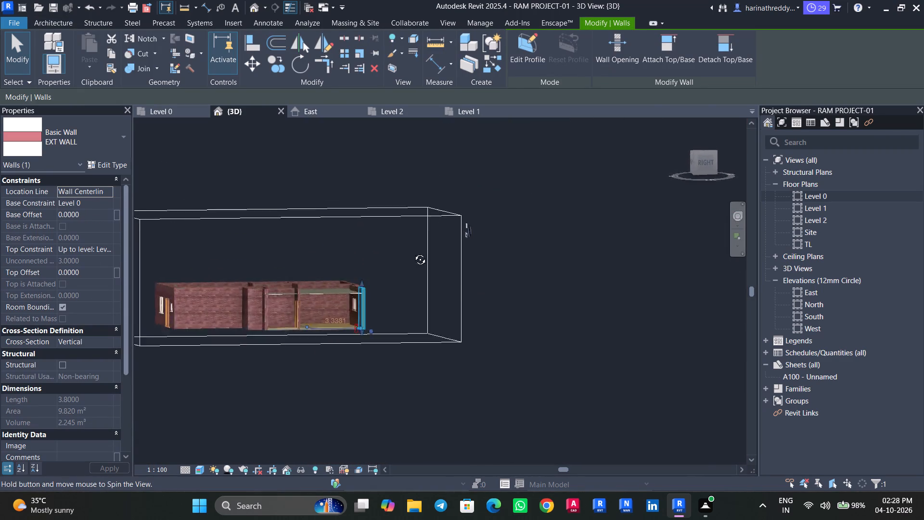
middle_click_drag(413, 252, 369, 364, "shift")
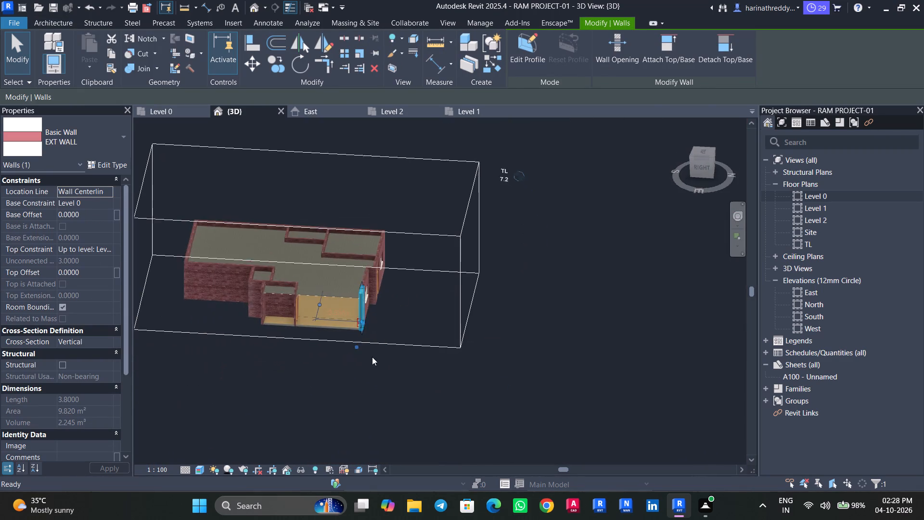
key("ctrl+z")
Viewing the wall end from the right side, nudge the skirtings sweep out of the wall to an offset of 0.0900.
scroll(348, 330, "up", 11)
scroll(392, 326, "up", 4)
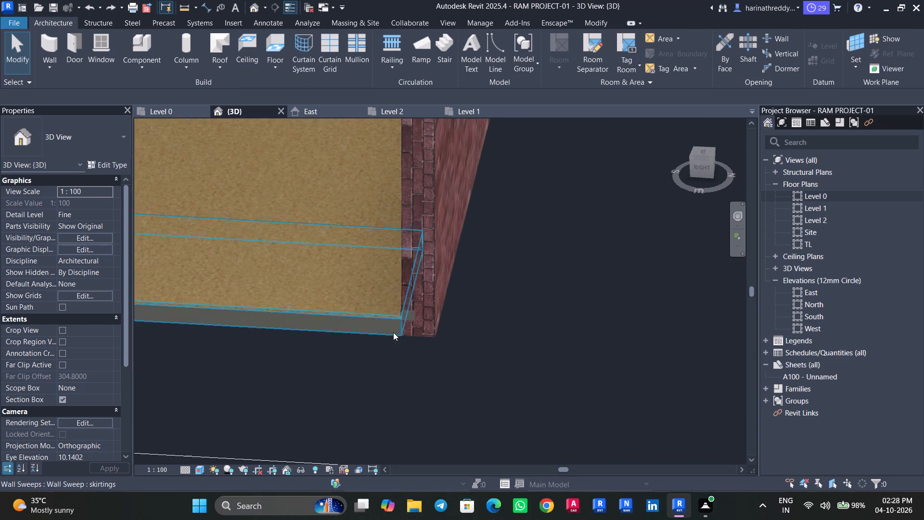
scroll(393, 332, "up", 8)
middle_click_drag(409, 332, 429, 313, "shift")
scroll(429, 313, "up", 1, "shift")
left_click(421, 300)
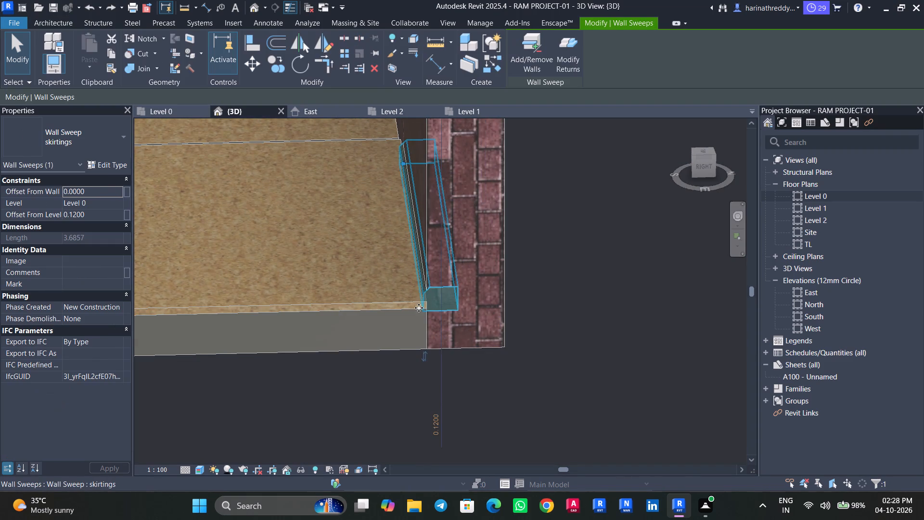
middle_click_drag(421, 309, 440, 300, "shift")
scroll(436, 300, "up", 1, "shift")
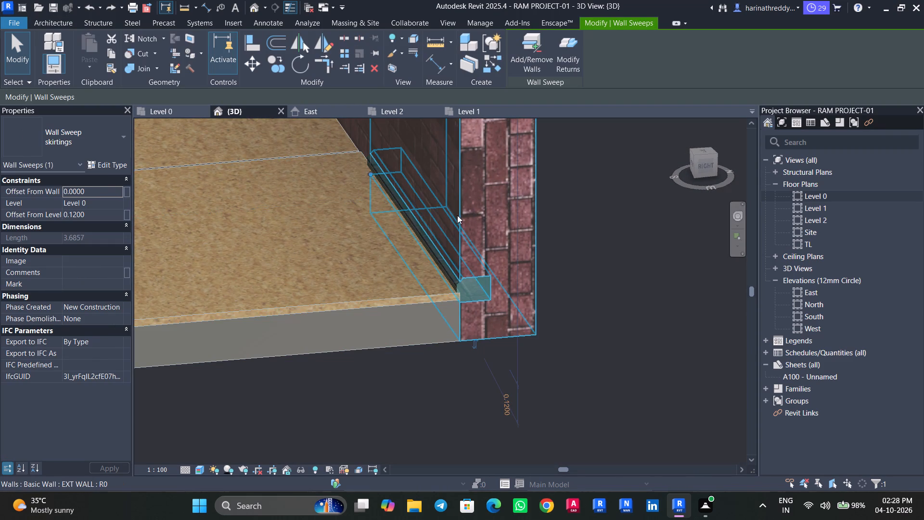
left_click(706, 166)
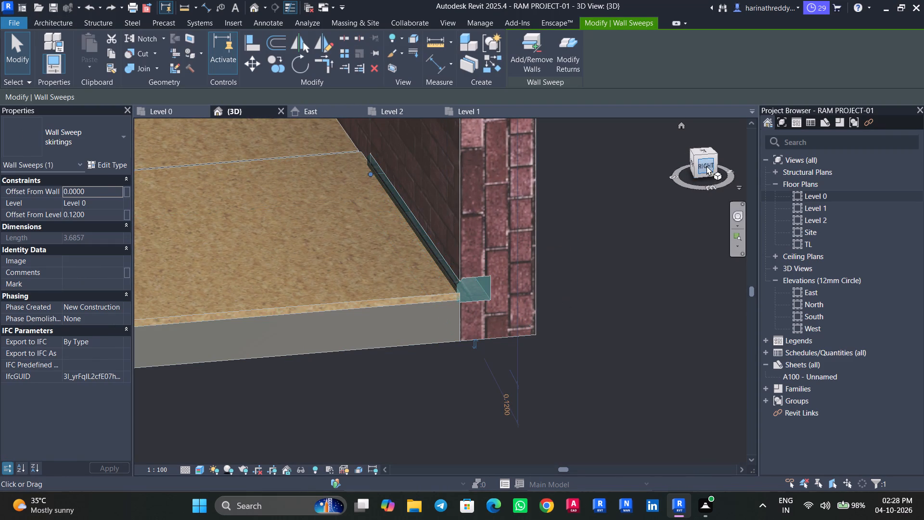
scroll(393, 291, "up", 3)
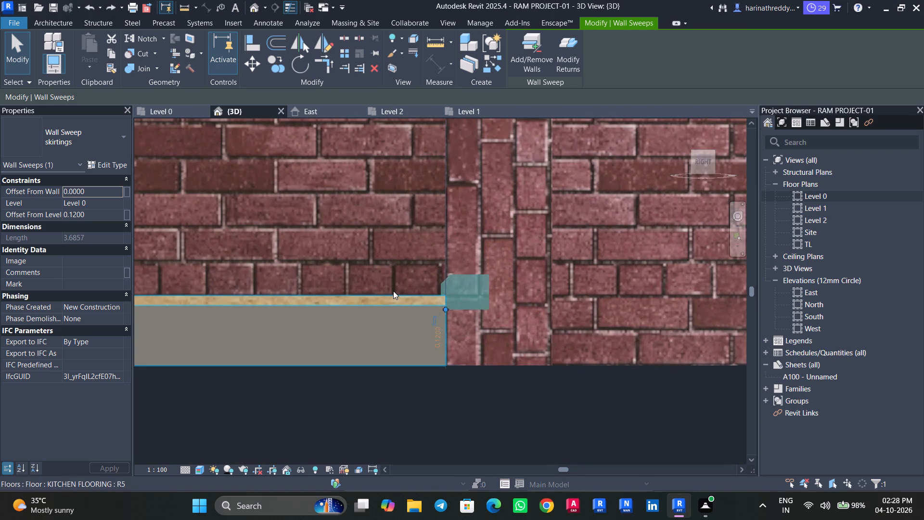
key("Left")
key("Left")
key("Left")
key("Left")
key("Left")
key("Left")
key("Left")
key("Left")
key("Left")
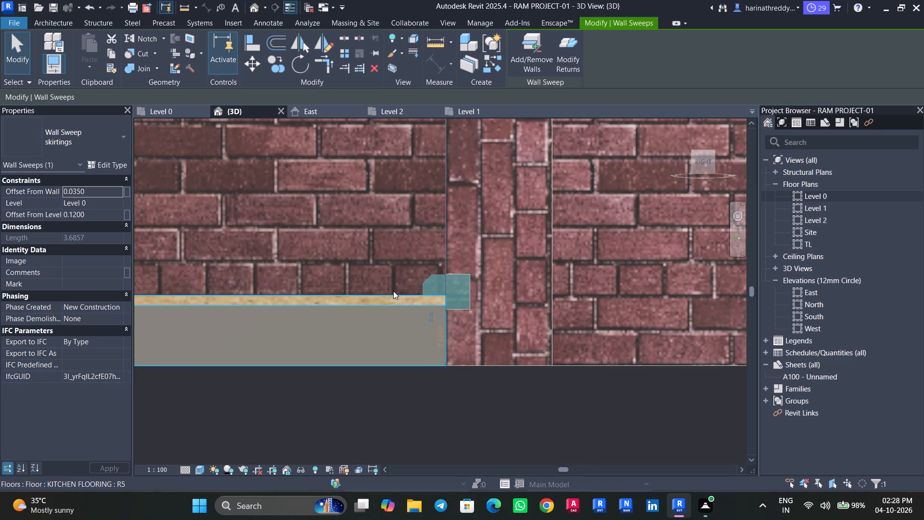
key("Left")
key("Left")
key("Left")
key("Left")
key("Left")
key("Left")
key("Left")
key("Left")
key("Left")
Nudge the skirtings sweep up onto the kitchen floor finish, to an offset of 0.1500 from Level 0.
key("Up")
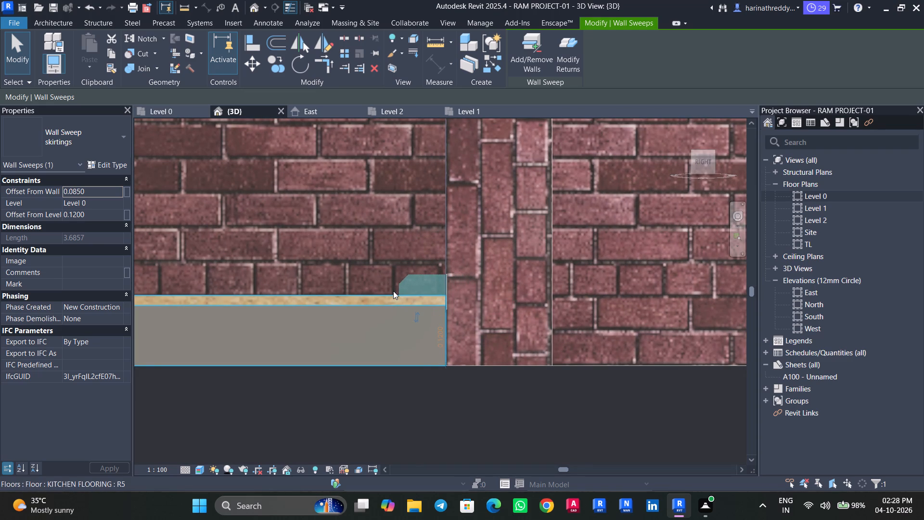
key("Up")
key("Up")
key("Up")
key("Up")
key("Up")
key("Up")
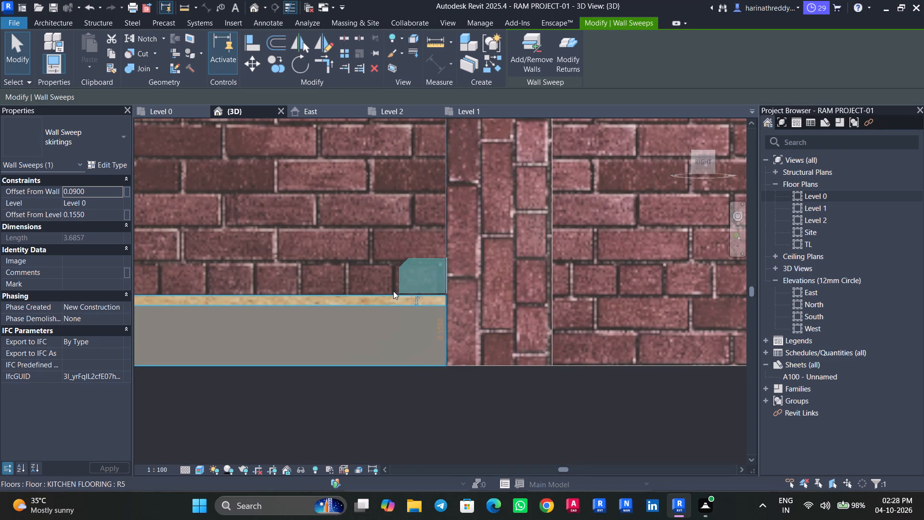
key("Down")
middle_click_drag(411, 263, 446, 310, "shift")
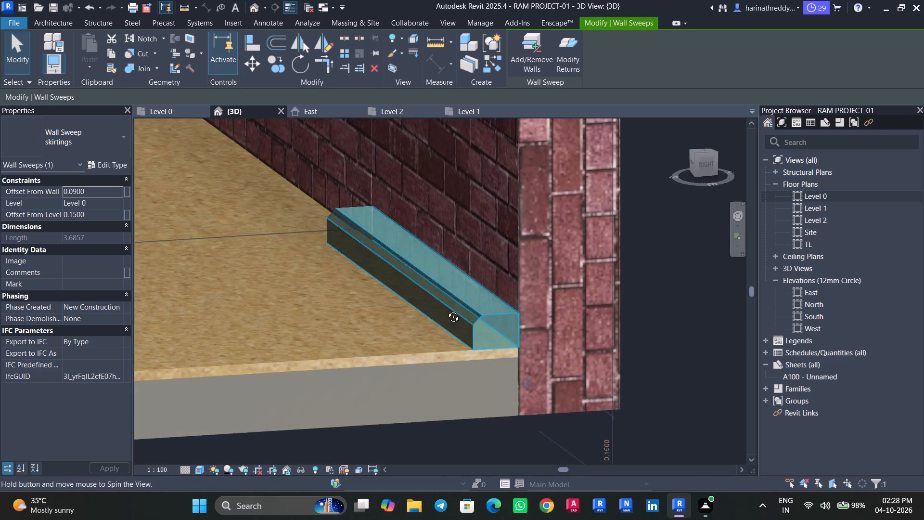
middle_click_drag(446, 310, 462, 329, "shift")
key("Escape")
key("Escape")
Change the skirtings type's profile to Profiles_Foundation_Strip_Footings : 150x450mm_Strip and apply it.
scroll(354, 336, "up", 3)
left_click(521, 274)
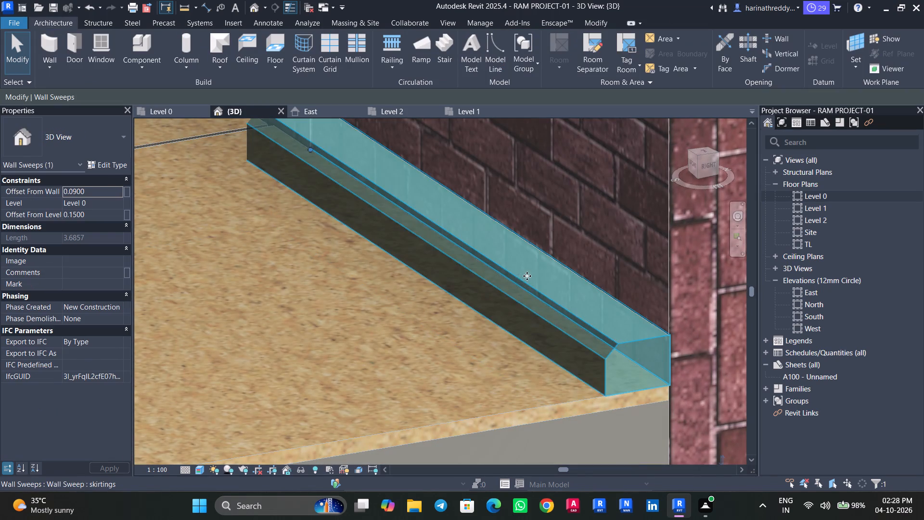
left_click(83, 144)
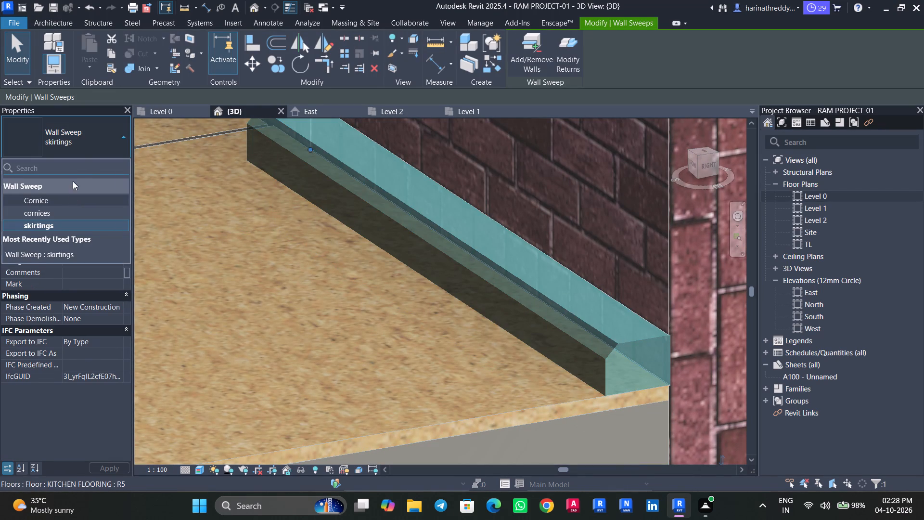
key("Escape")
left_click(101, 164)
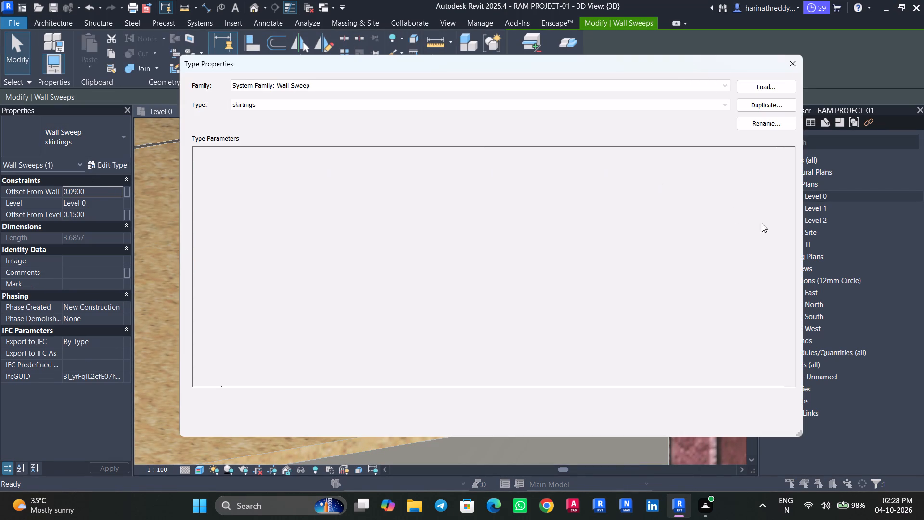
left_click(770, 229)
left_click(574, 268)
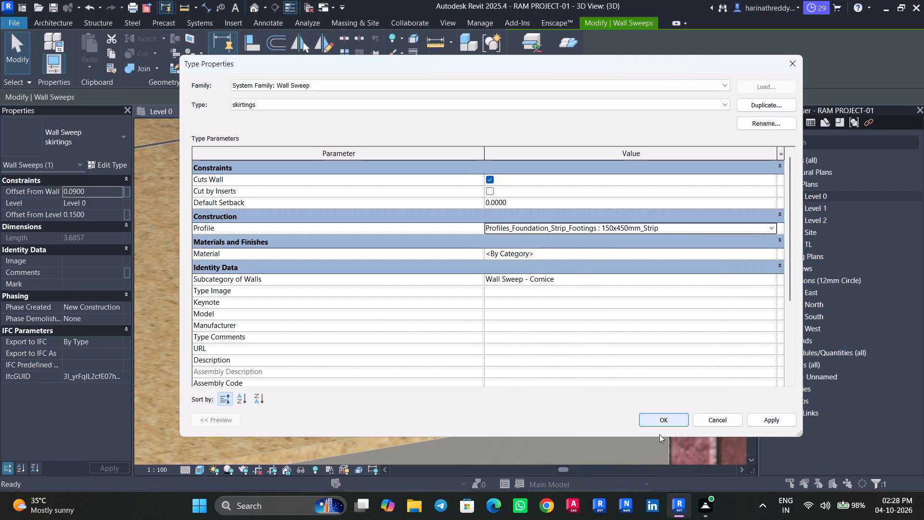
left_click(771, 426)
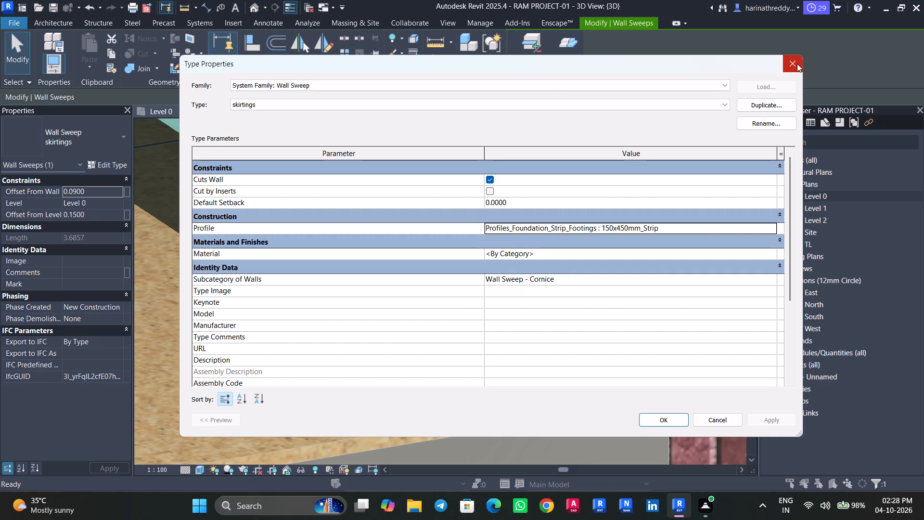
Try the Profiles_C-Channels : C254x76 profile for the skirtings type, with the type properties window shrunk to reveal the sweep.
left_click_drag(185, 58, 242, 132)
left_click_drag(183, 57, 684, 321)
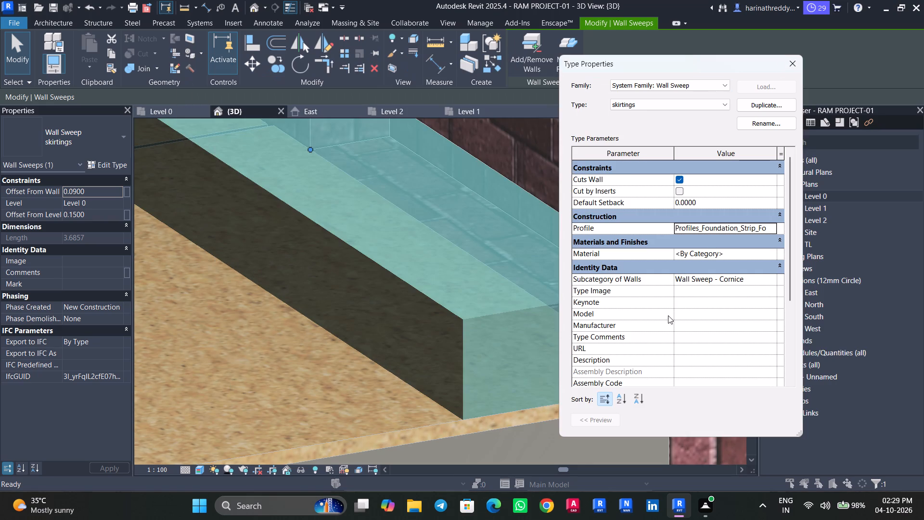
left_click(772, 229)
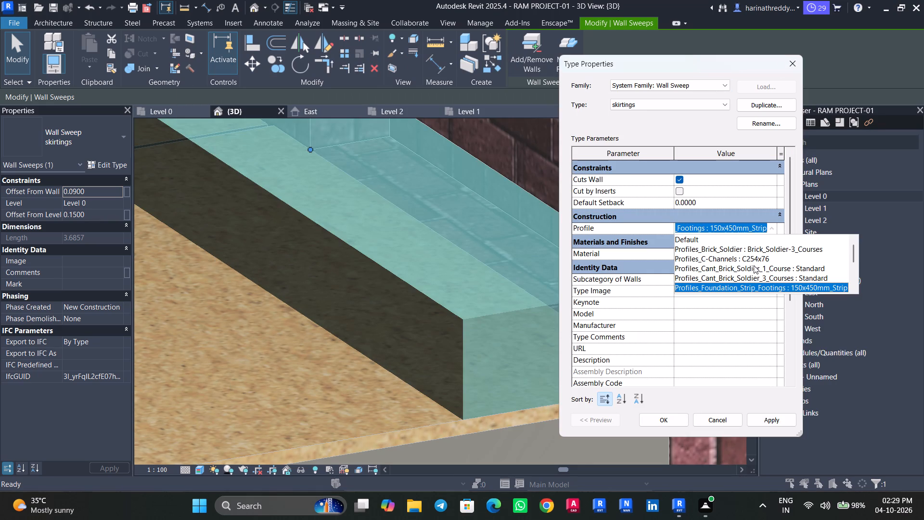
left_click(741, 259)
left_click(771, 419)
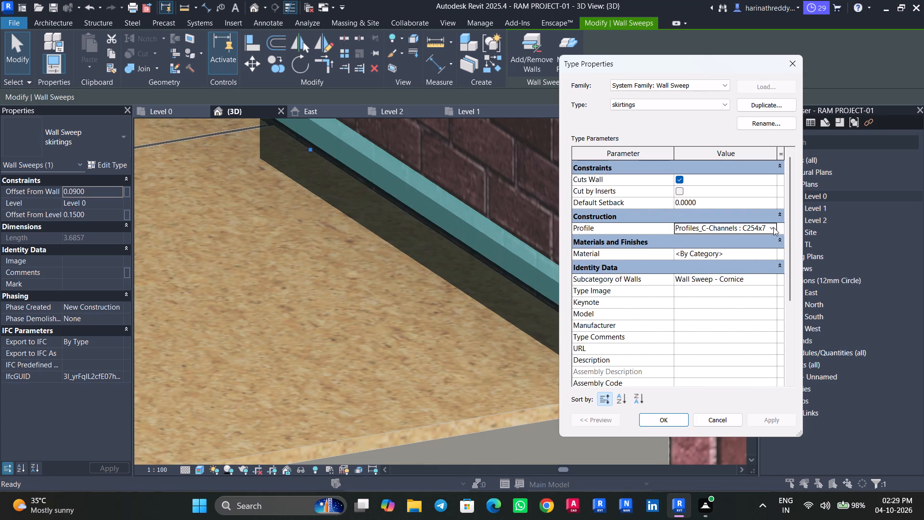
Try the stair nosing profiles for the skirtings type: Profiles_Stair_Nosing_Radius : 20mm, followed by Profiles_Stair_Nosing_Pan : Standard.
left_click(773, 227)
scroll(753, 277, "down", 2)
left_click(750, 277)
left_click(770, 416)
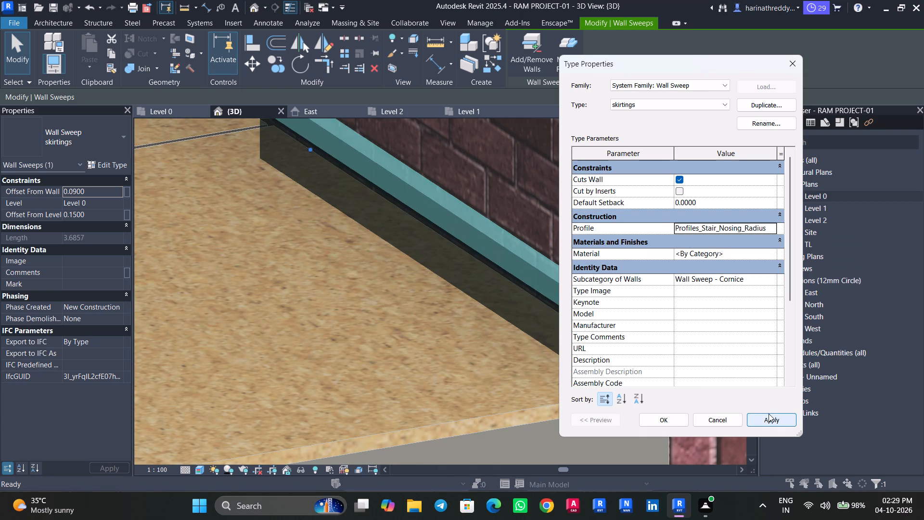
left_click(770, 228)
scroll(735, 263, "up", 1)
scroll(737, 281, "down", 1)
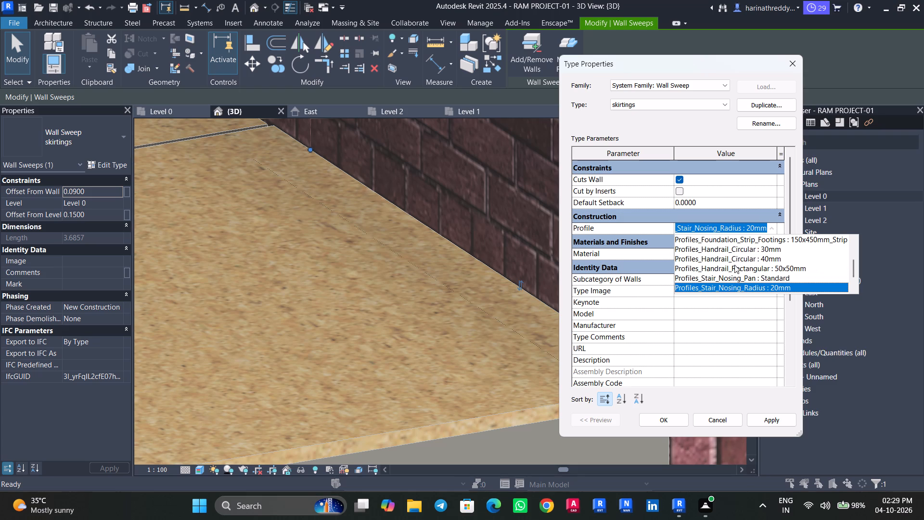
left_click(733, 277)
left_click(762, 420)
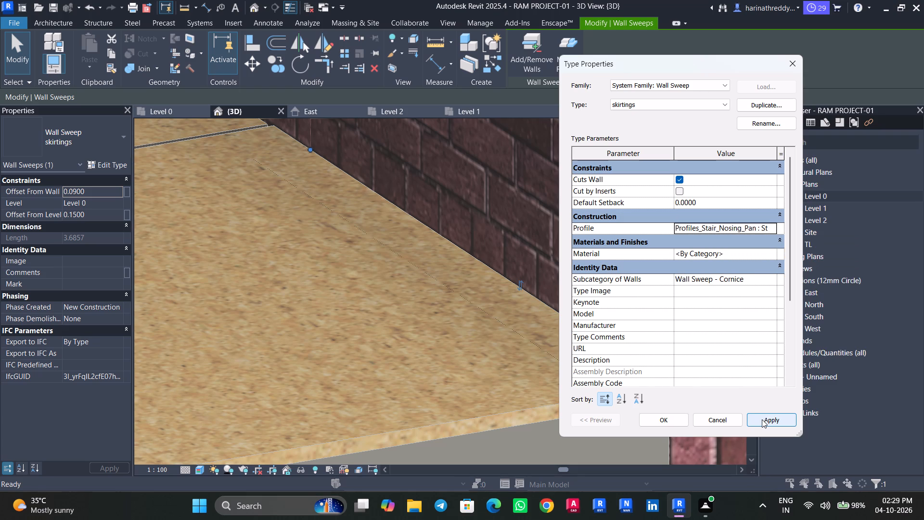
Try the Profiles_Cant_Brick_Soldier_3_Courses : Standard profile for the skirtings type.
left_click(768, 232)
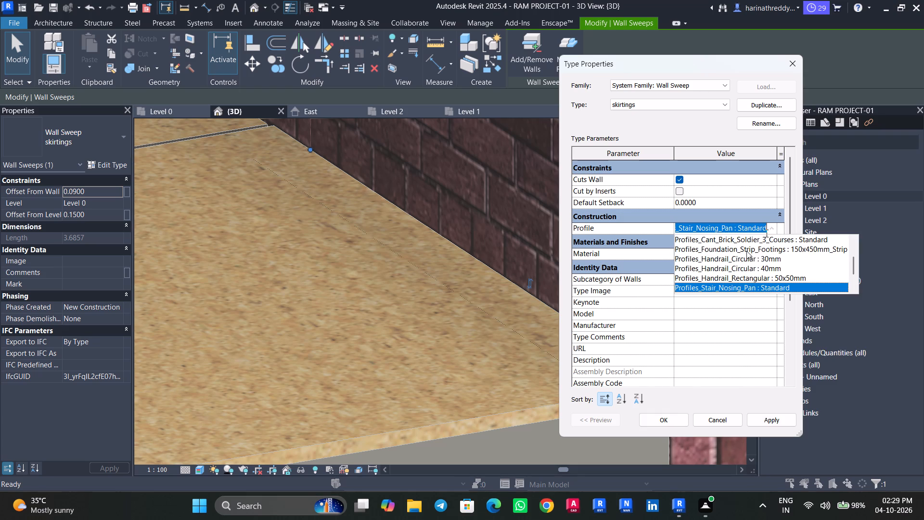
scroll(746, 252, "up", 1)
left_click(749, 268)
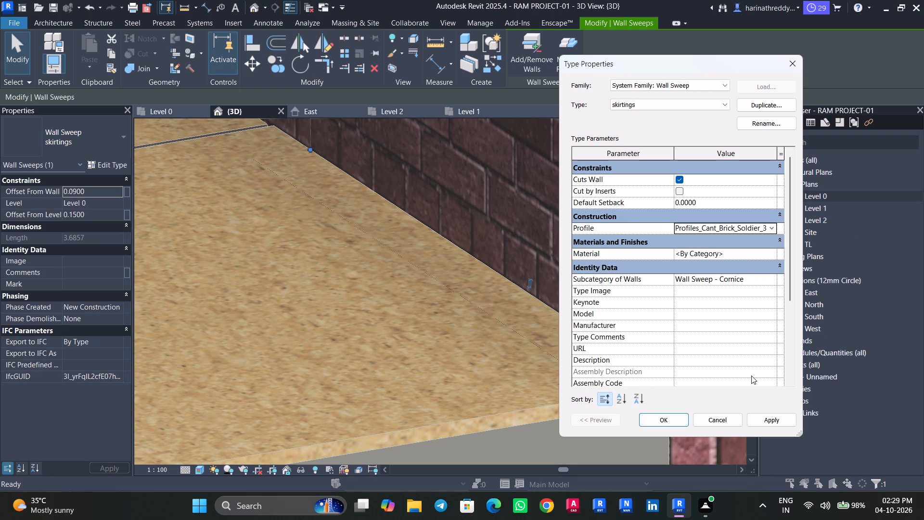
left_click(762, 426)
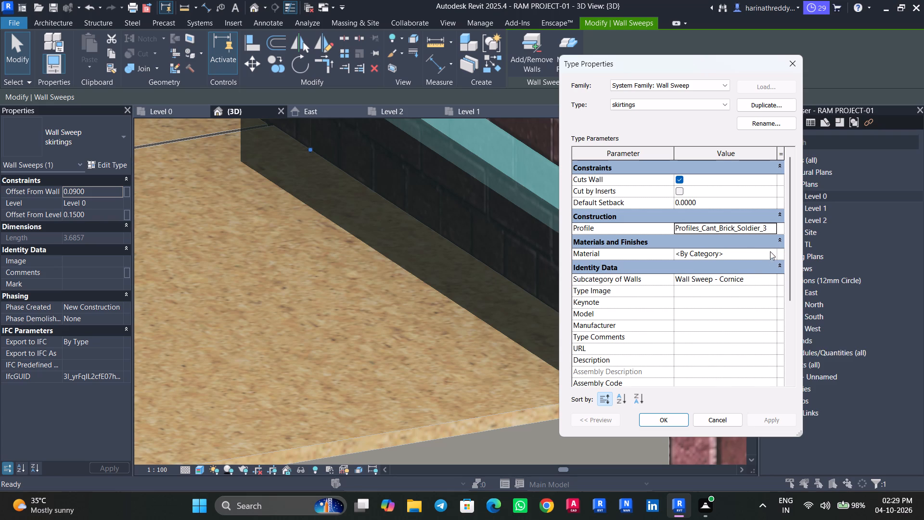
Set the skirtings type's profile to Profiles_C-Channels : C254x76 and accept the type properties.
left_click(770, 230)
scroll(693, 278, "up", 3)
left_click(716, 259)
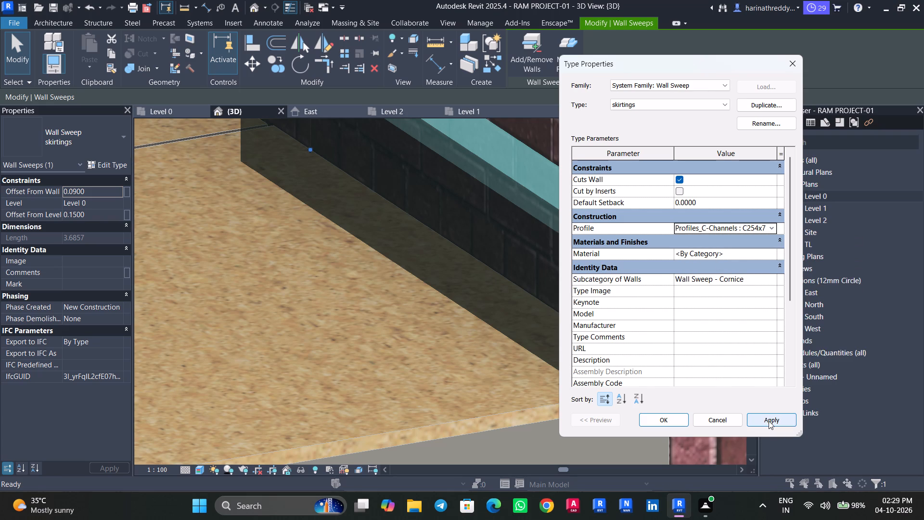
left_click(769, 421)
left_click(669, 414)
key("Escape")
key("Escape")
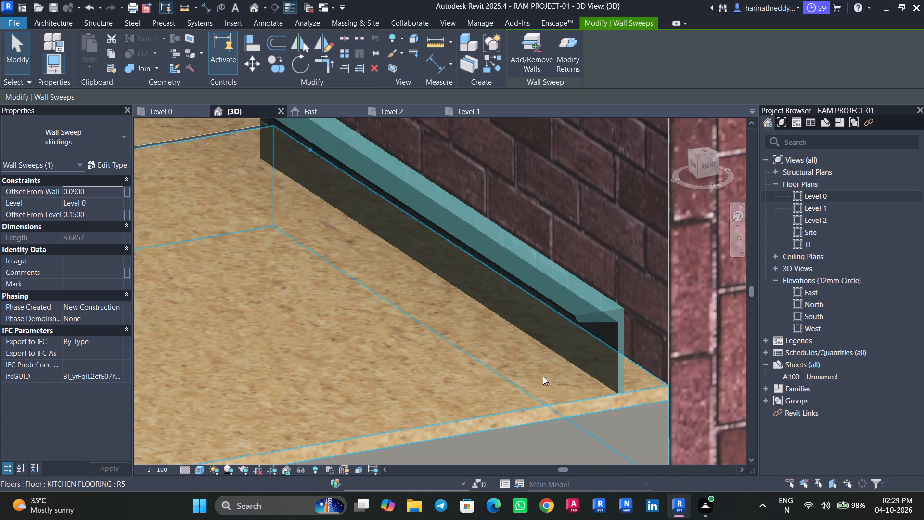
Delete the skirtings wall sweep from the brick wall beside the kitchen floor.
scroll(521, 356, "down", 6)
middle_click_drag(517, 353, 453, 305, "shift")
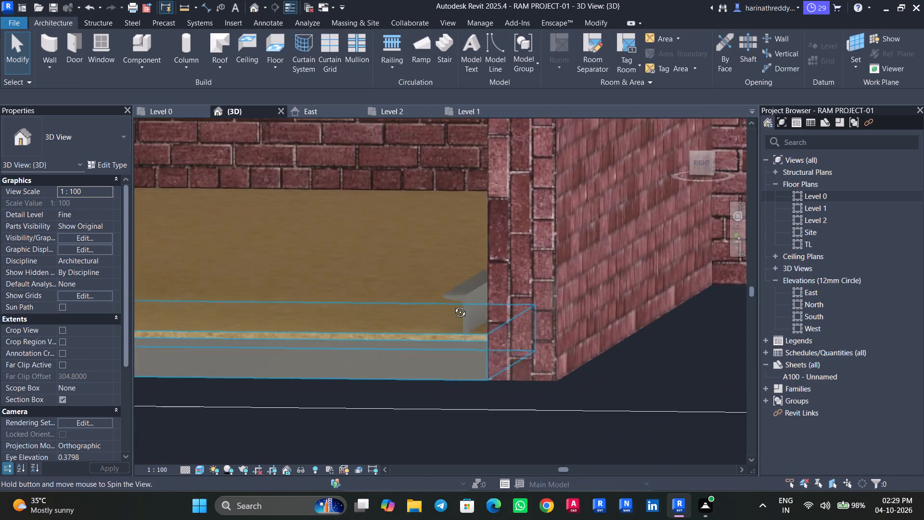
middle_click_drag(453, 305, 502, 310, "shift")
left_click(532, 310)
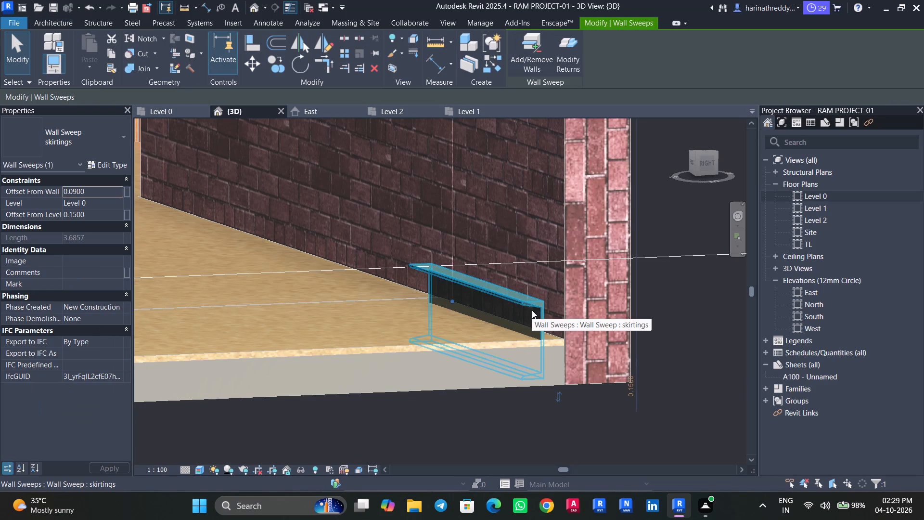
key("Delete")
Stretch the section box outward past the cut-open kitchen side so it encloses the whole house.
scroll(490, 335, "down", 4)
scroll(490, 335, "up", 1)
scroll(489, 335, "down", 9)
scroll(489, 333, "up", 1)
scroll(489, 333, "down", 2)
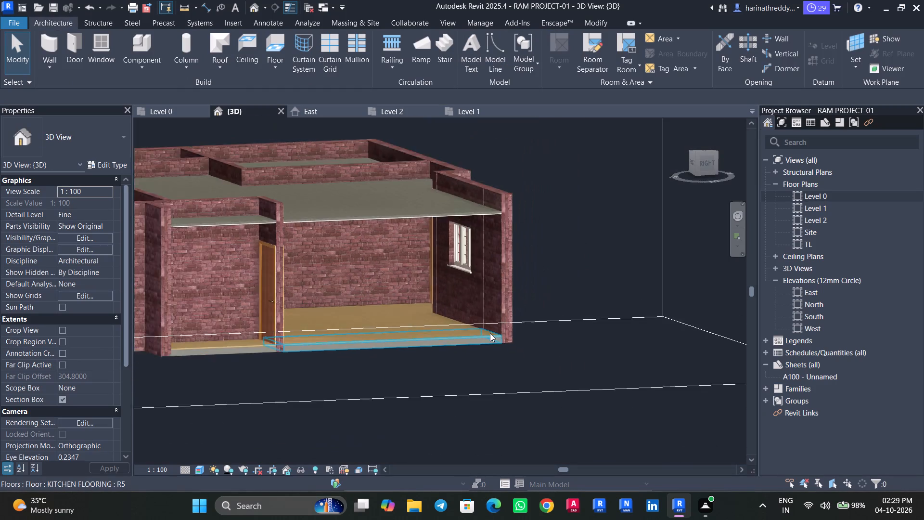
scroll(490, 333, "down", 5)
left_click(510, 367)
scroll(510, 367, "down", 3)
middle_click_drag(512, 367, 516, 376)
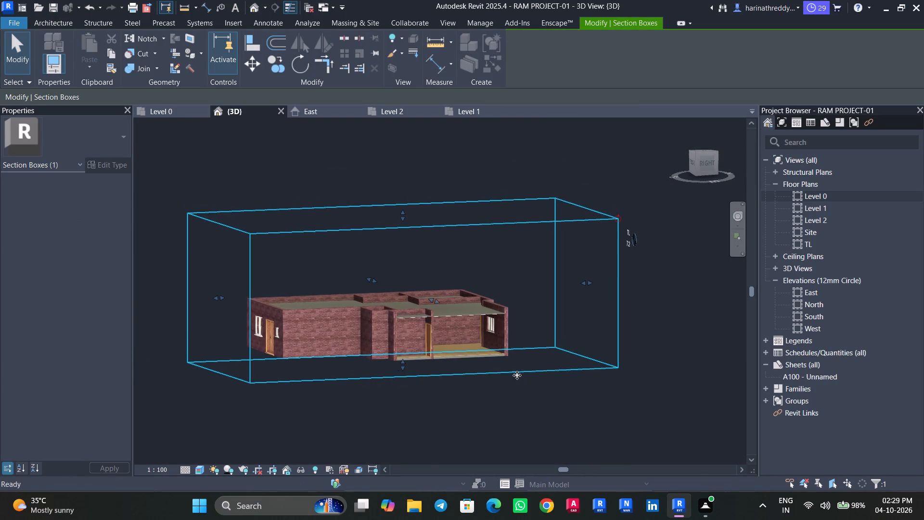
middle_click_drag(518, 375, 528, 411, "ctrl")
middle_click_drag(530, 414, 610, 443, "shift")
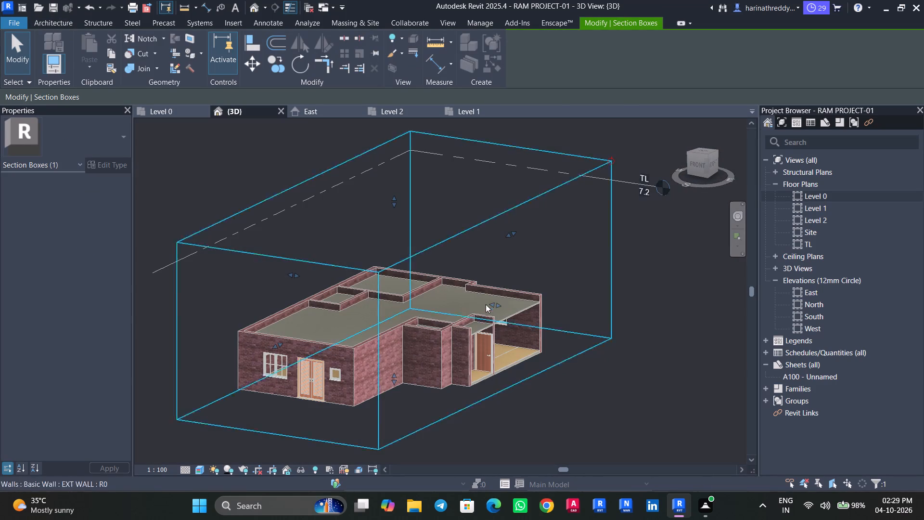
left_click_drag(495, 305, 665, 350)
key("Escape")
key("Escape")
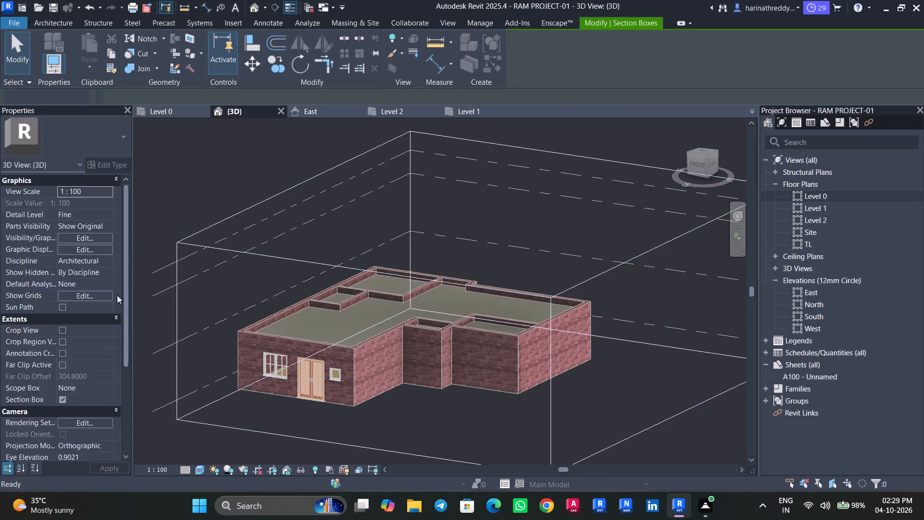
key("Escape")
Turn off the section box in the 3D view.
left_click(63, 397)
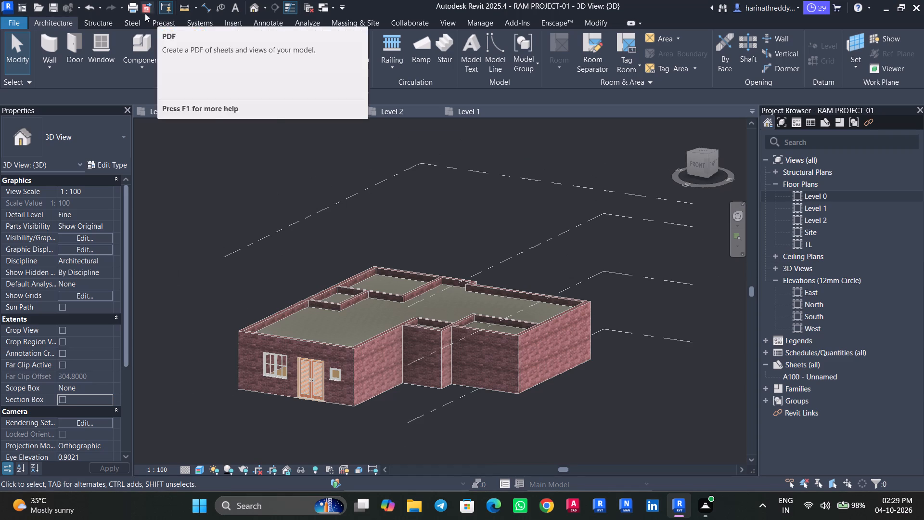
Start a Standard structural foundation slab on Level 0 and switch to the Level 0 floor plan for its boundary.
left_click(97, 24)
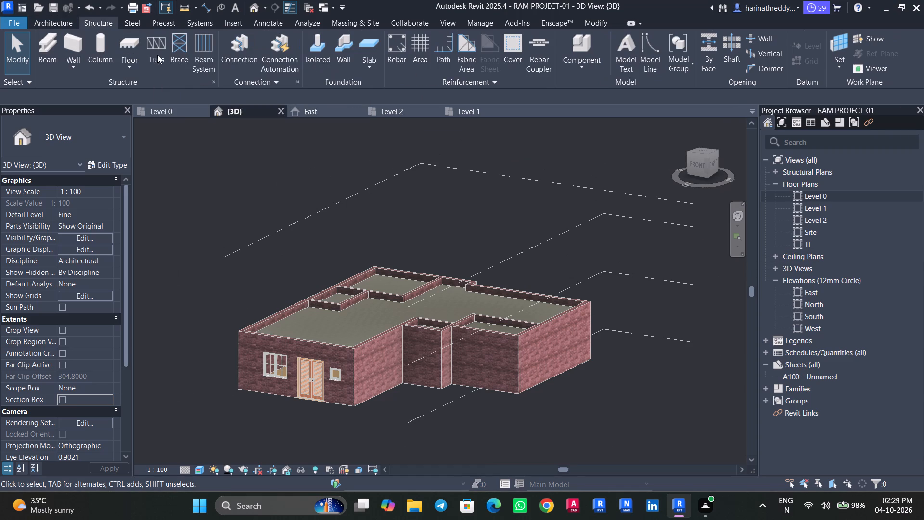
left_click(357, 62)
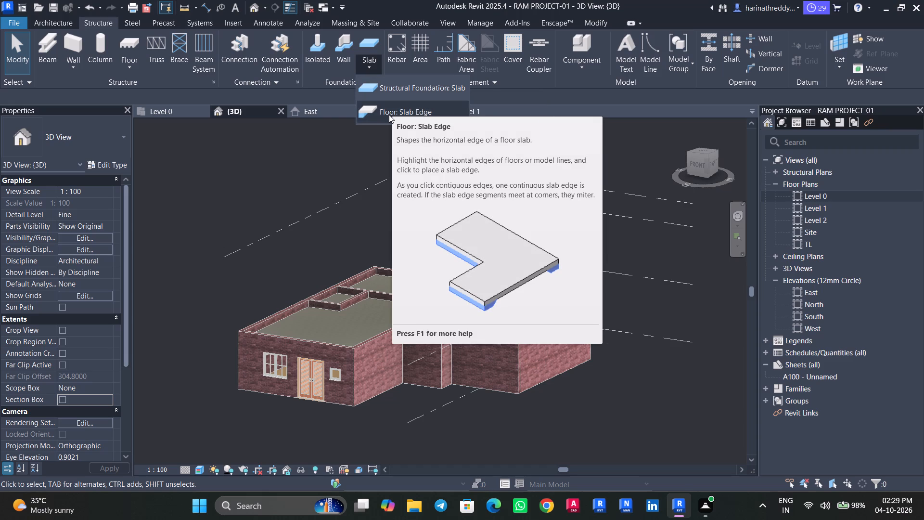
left_click(413, 90)
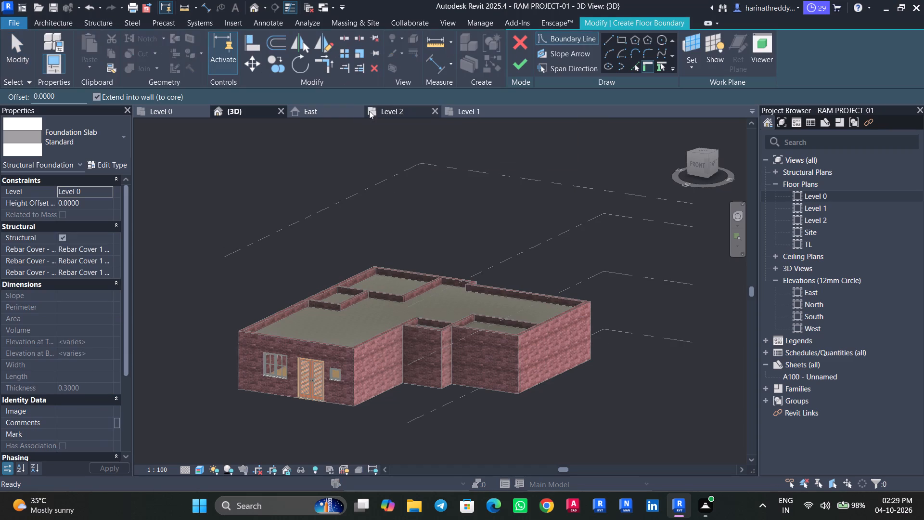
middle_click_drag(398, 209, 396, 213)
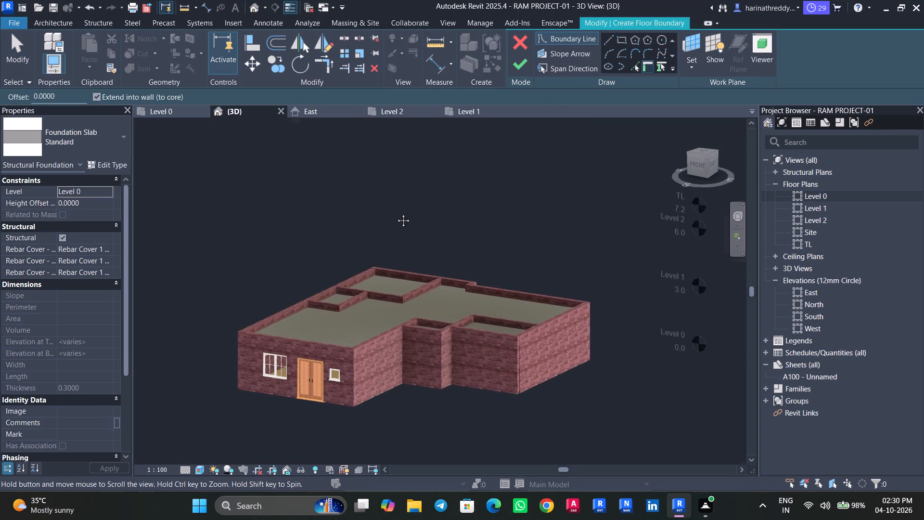
middle_click_drag(396, 213, 471, 224)
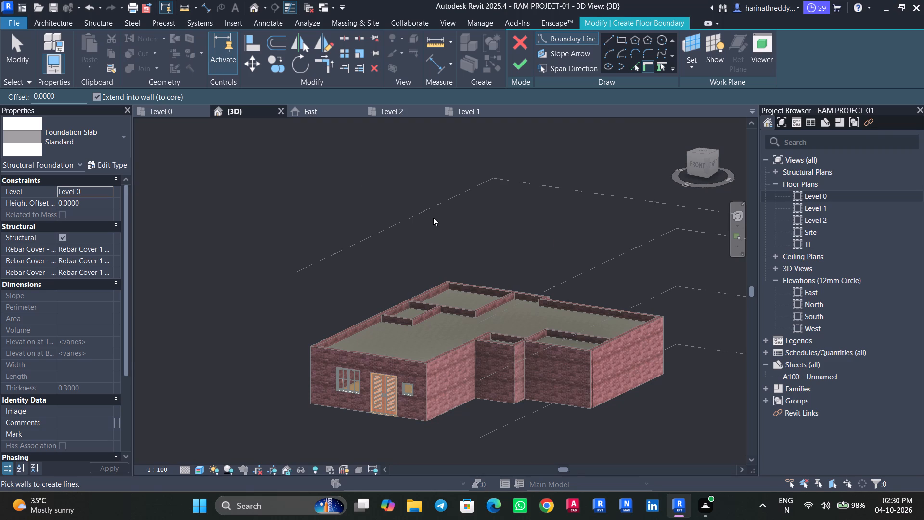
left_click(175, 105)
left_click(178, 111)
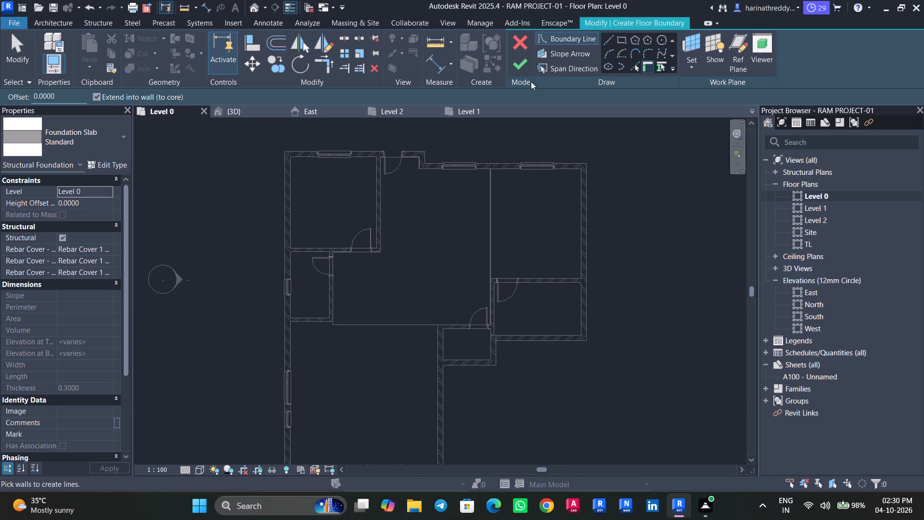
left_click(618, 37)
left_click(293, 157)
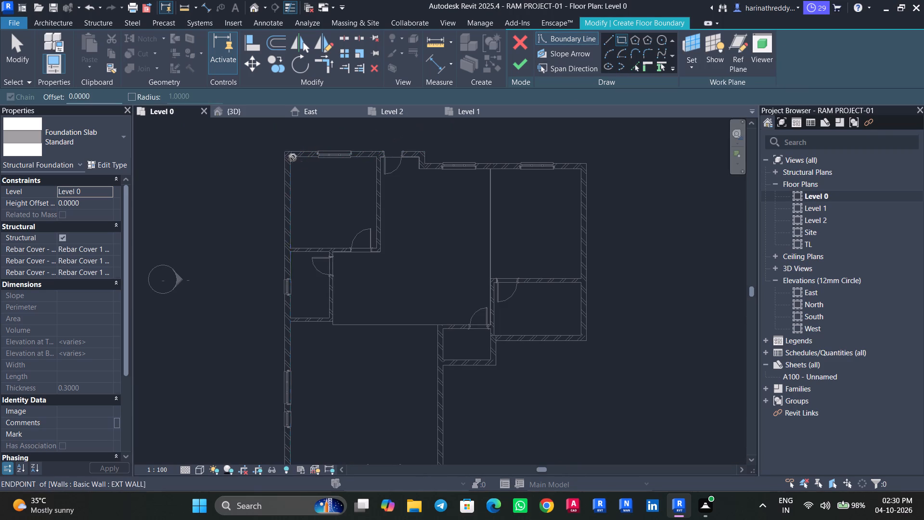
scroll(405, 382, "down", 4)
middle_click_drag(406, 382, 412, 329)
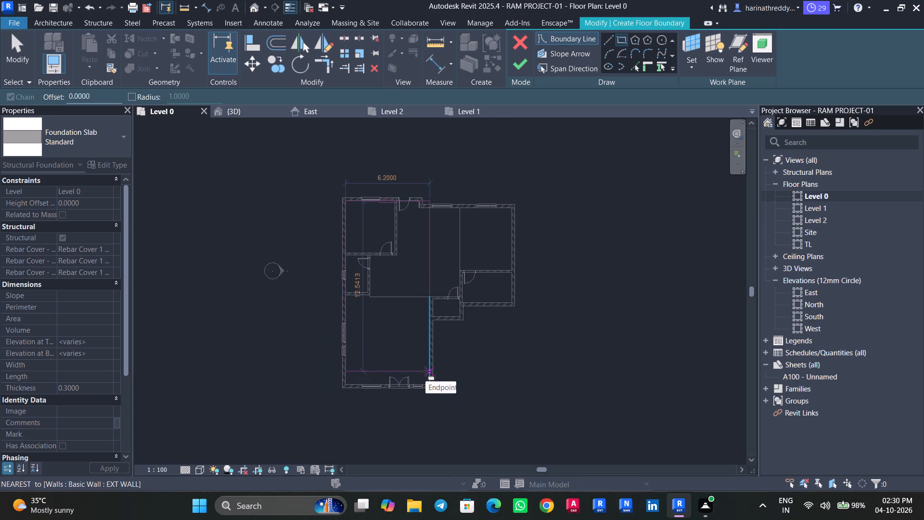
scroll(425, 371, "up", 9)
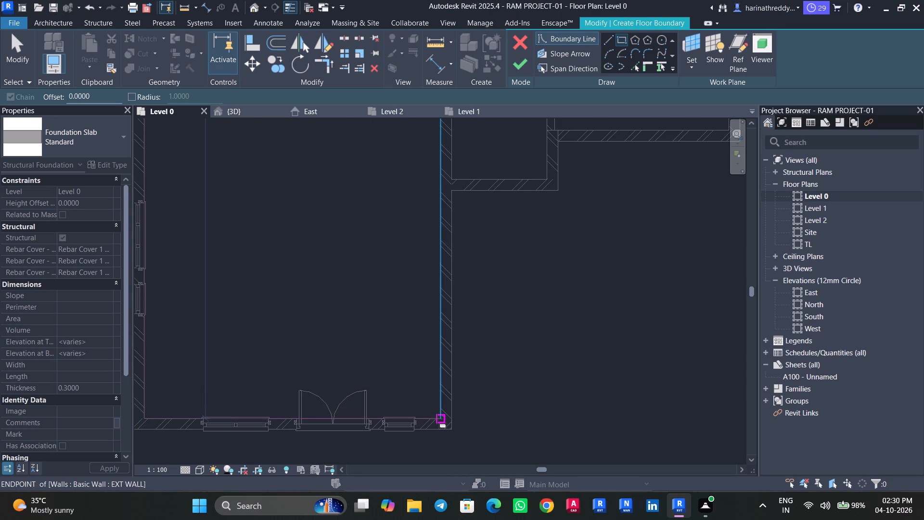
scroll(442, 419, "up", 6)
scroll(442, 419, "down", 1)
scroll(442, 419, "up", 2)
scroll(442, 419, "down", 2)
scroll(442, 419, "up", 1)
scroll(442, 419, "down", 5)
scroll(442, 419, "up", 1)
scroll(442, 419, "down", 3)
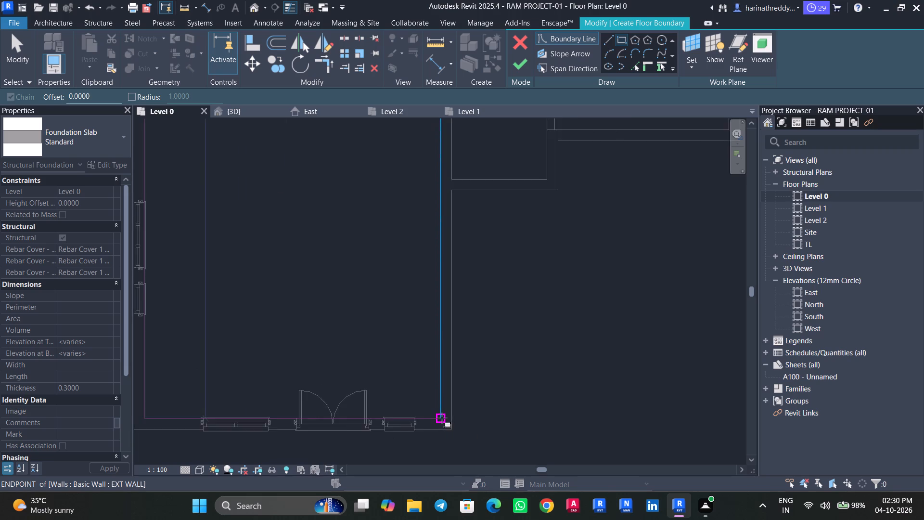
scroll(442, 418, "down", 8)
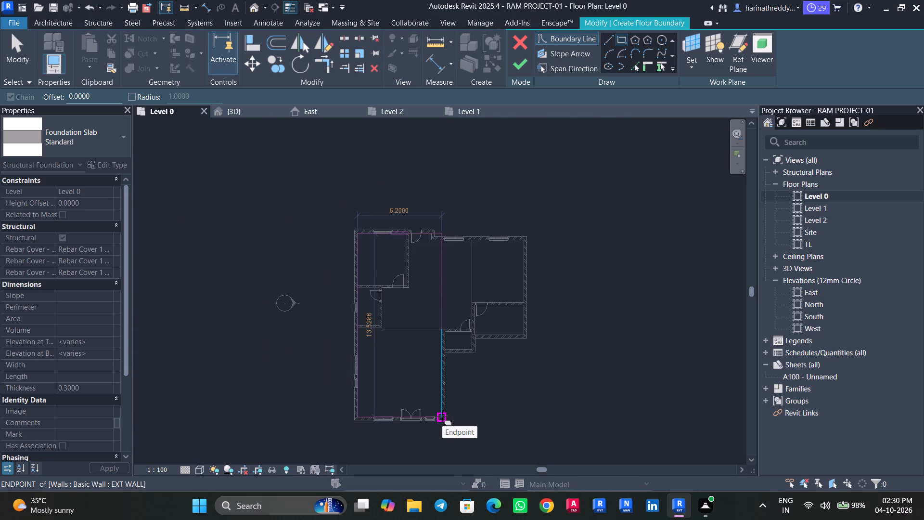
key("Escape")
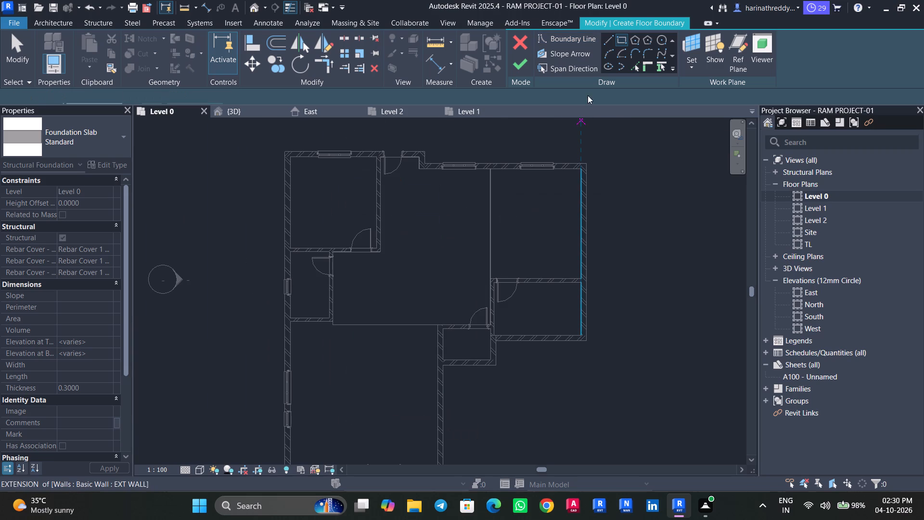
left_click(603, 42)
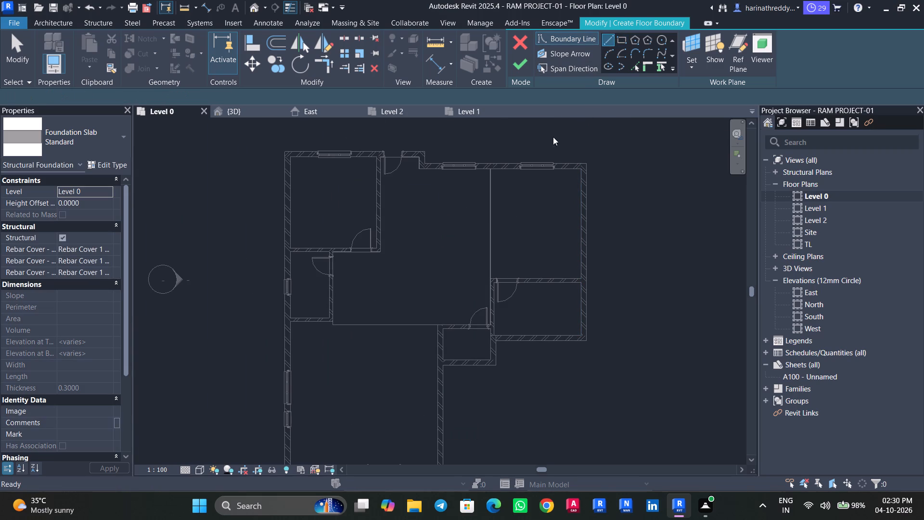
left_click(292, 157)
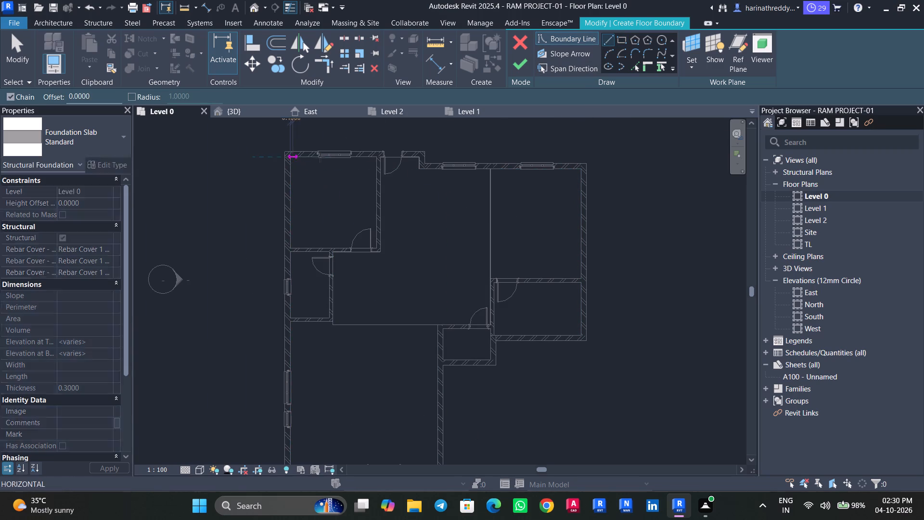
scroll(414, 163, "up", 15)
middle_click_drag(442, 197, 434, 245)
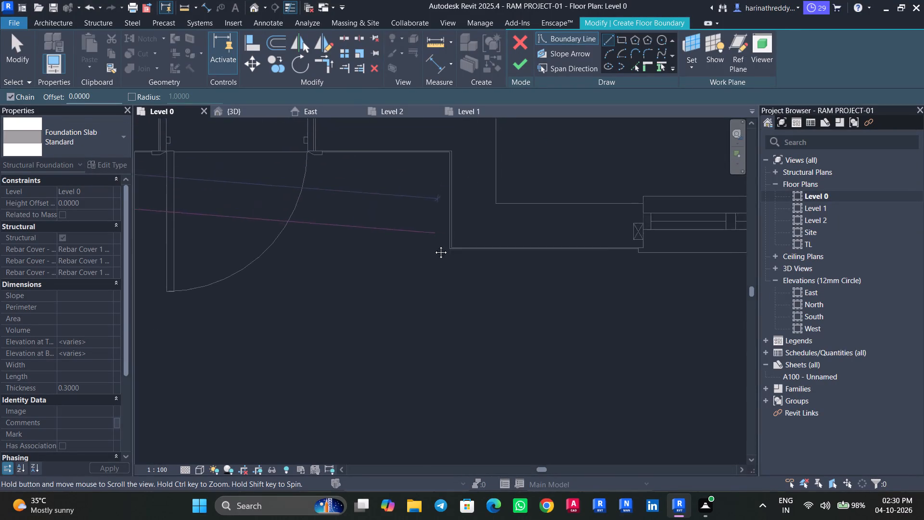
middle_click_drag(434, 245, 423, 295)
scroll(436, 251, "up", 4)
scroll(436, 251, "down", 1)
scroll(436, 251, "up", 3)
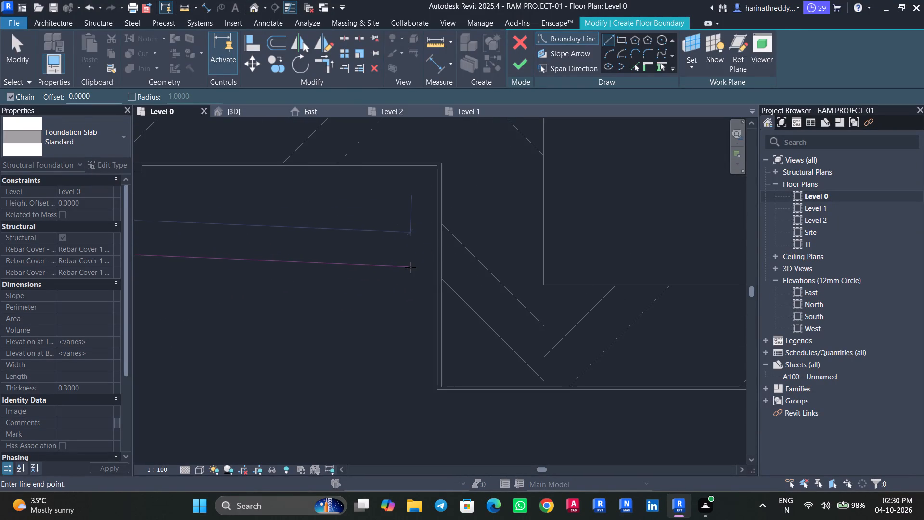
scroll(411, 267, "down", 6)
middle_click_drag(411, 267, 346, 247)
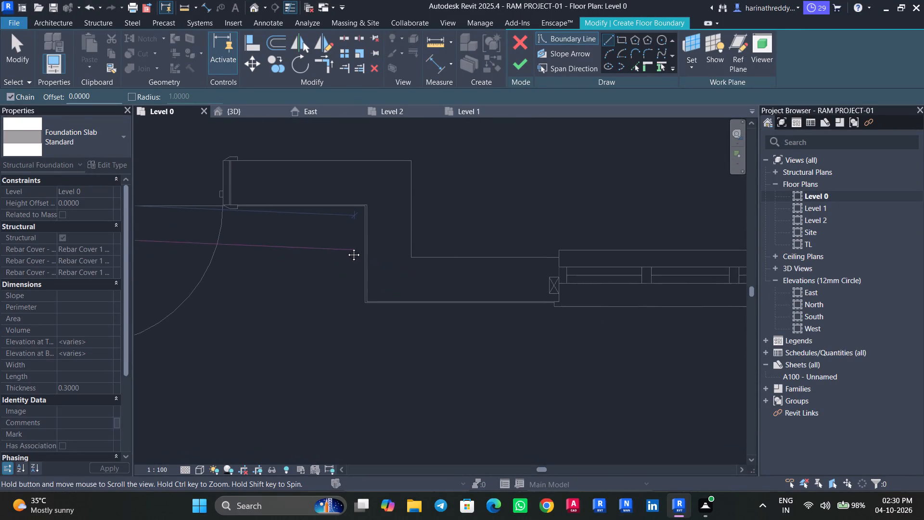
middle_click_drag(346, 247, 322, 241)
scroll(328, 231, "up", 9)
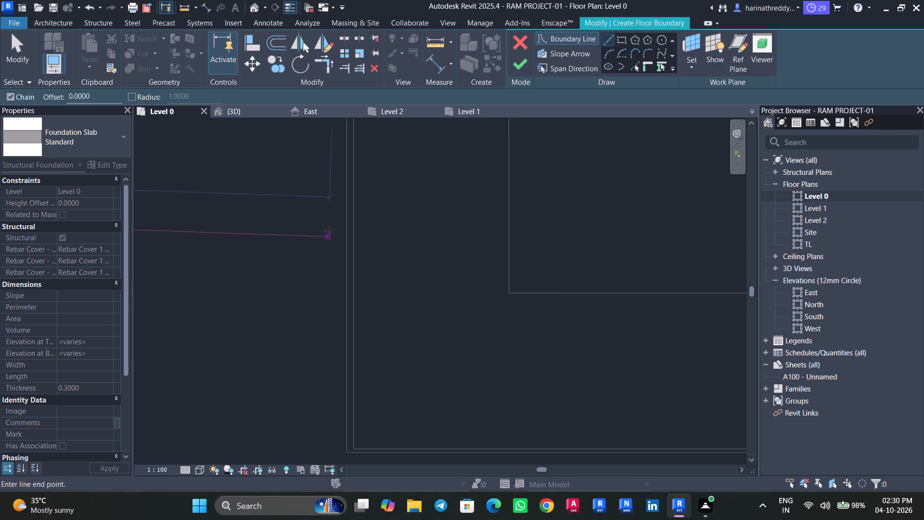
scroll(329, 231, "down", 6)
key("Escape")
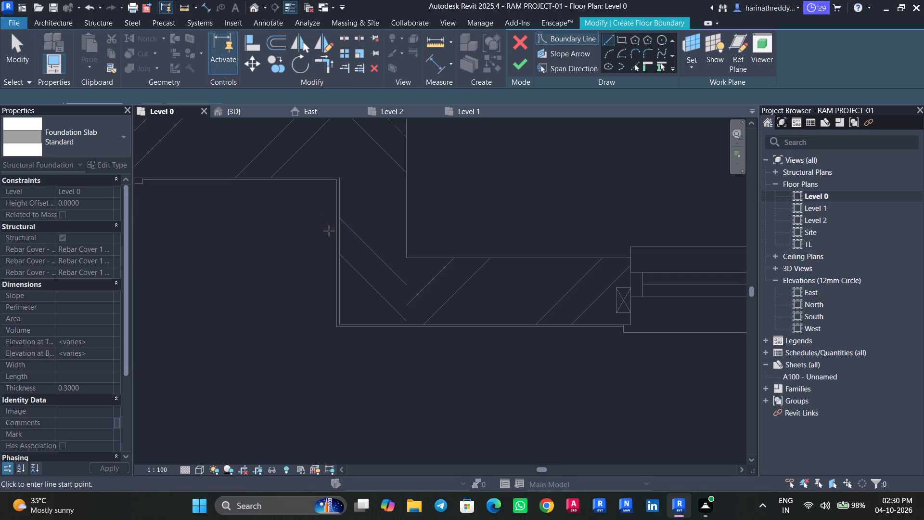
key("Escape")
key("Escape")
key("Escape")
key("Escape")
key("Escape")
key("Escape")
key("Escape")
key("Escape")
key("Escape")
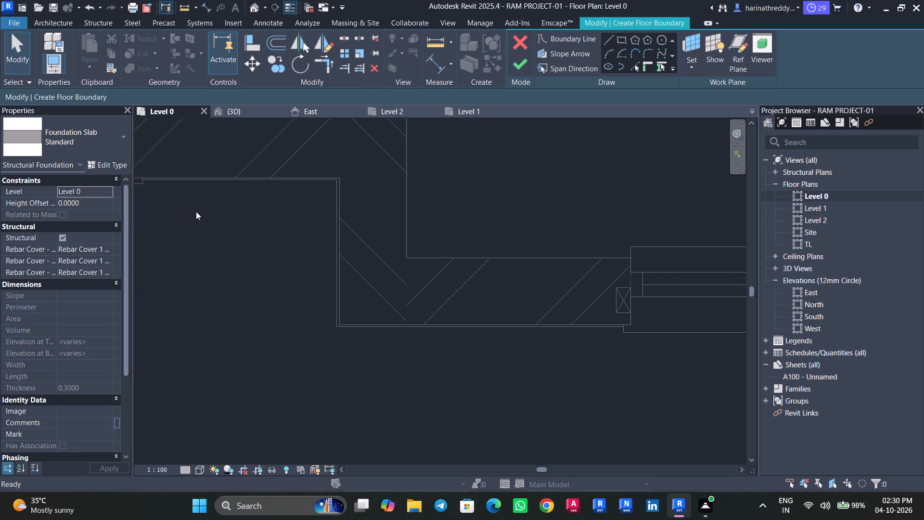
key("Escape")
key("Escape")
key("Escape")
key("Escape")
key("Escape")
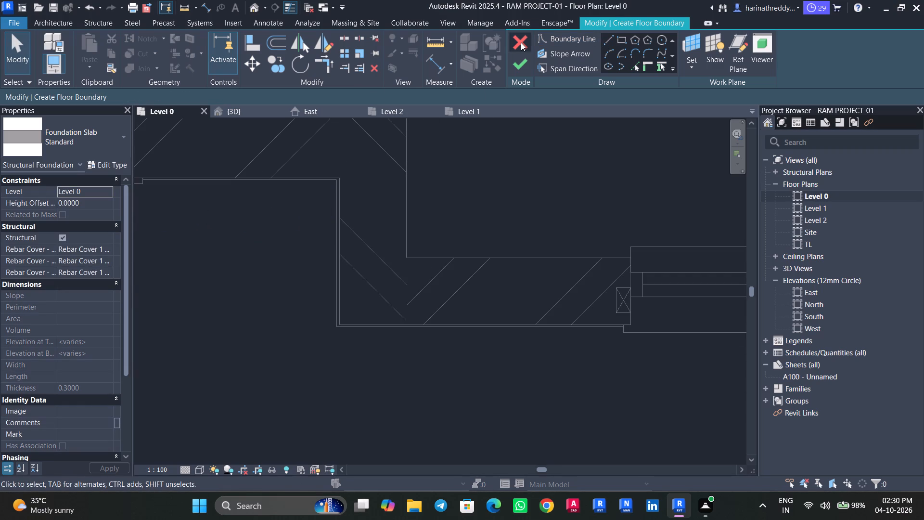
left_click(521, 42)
Edit the DINING AERA floor boundary on Level 0 and move its west line onto the adjoining room wall's face.
left_click(308, 217)
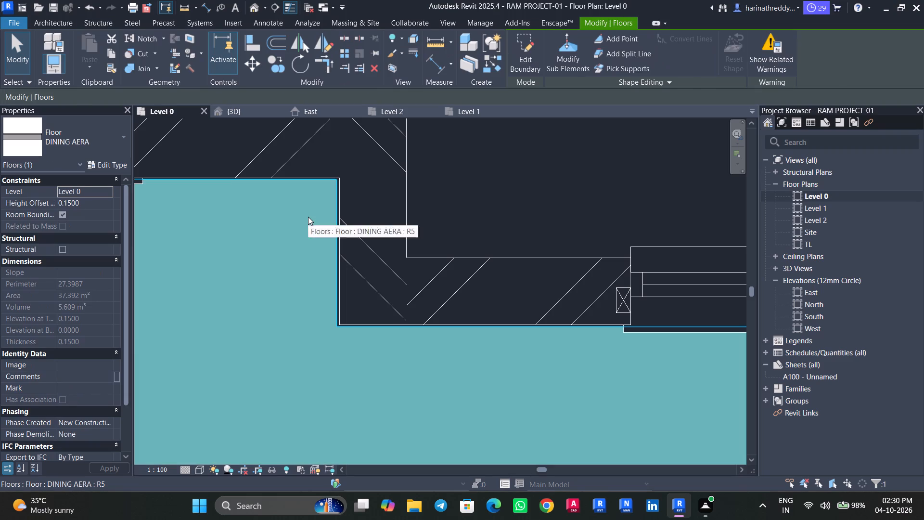
scroll(345, 353, "down", 8)
middle_click_drag(350, 349, 404, 140)
scroll(241, 304, "up", 7)
scroll(244, 303, "down", 1)
scroll(245, 302, "up", 7)
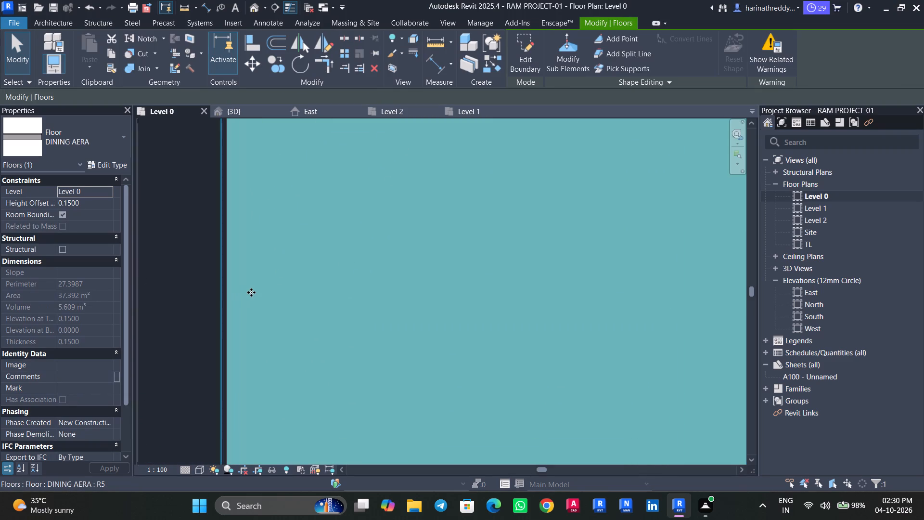
scroll(251, 292, "up", 1)
left_click(532, 56)
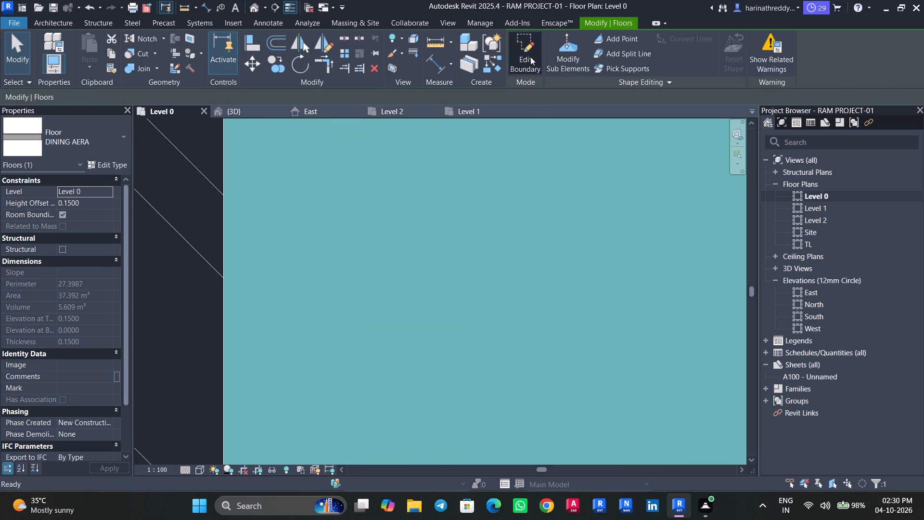
left_click_drag(217, 268, 226, 273)
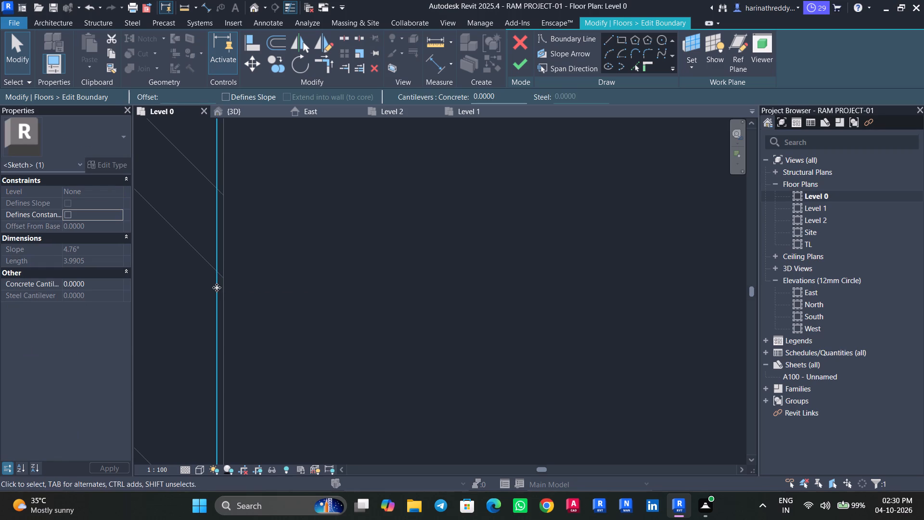
scroll(217, 293, "up", 6)
left_click_drag(217, 286, 234, 292)
scroll(256, 276, "down", 6)
scroll(353, 254, "down", 6)
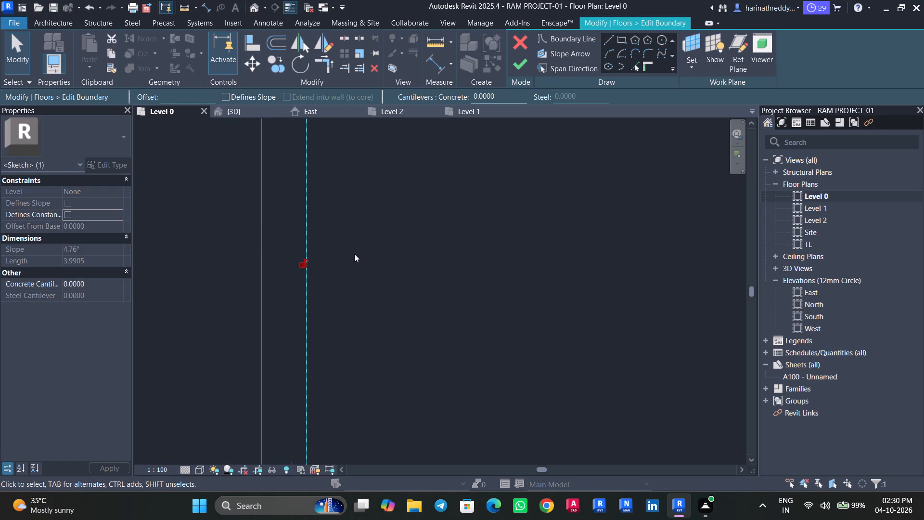
Move the two floor boundary lines at the wall jog beside the entrance door onto the wall faces.
scroll(369, 242, "down", 12)
middle_click_drag(406, 229, 367, 395)
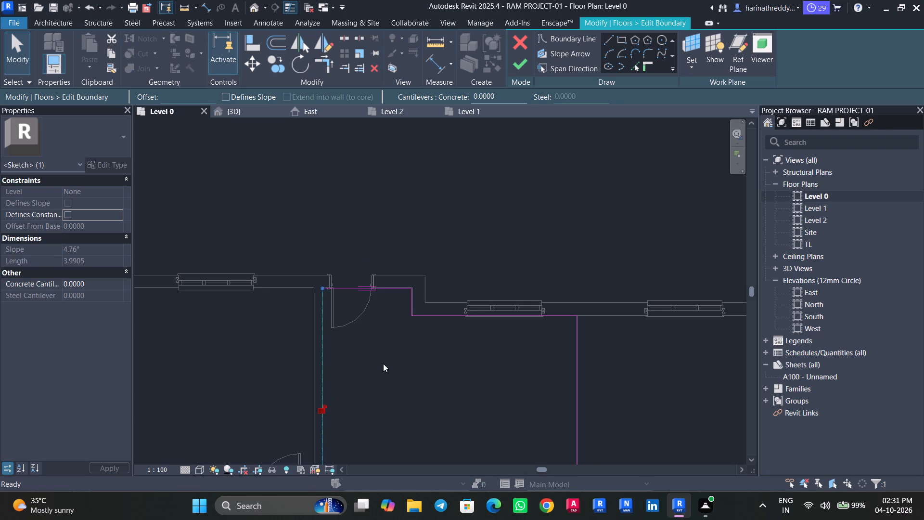
scroll(386, 356, "up", 9)
middle_click_drag(425, 298, 361, 484)
scroll(361, 484, "up", 1)
scroll(372, 403, "up", 8)
scroll(412, 351, "up", 1)
middle_click_drag(412, 351, 310, 413)
scroll(308, 413, "up", 1)
scroll(384, 380, "up", 10)
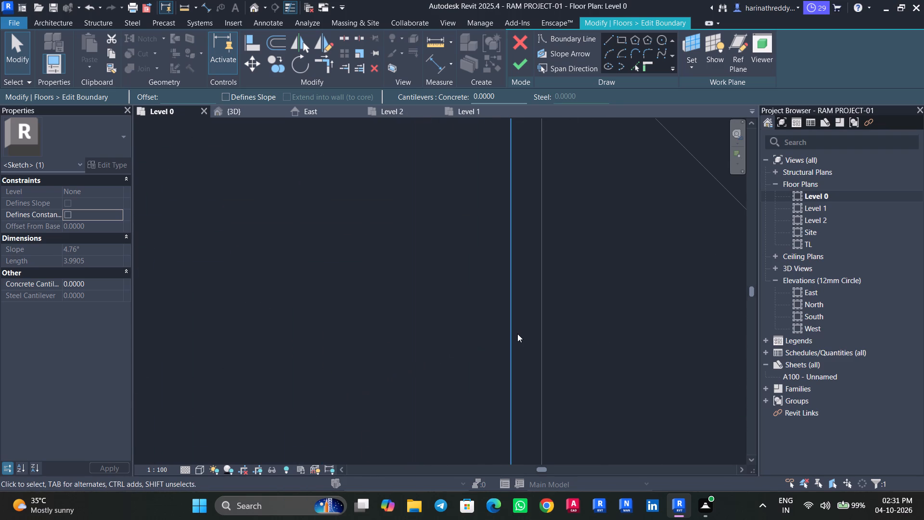
left_click_drag(510, 335, 538, 339)
scroll(538, 339, "down", 10)
scroll(583, 414, "down", 1)
middle_click_drag(580, 414, 426, 301)
scroll(518, 343, "up", 10)
left_click_drag(524, 304, 525, 286)
Move the long east boundary line of the DINING AERA floor onto the adjacent parallel edge.
scroll(586, 346, "down", 2)
scroll(586, 347, "up", 1)
scroll(586, 347, "down", 8)
middle_click_drag(585, 347, 353, 282)
scroll(353, 282, "down", 1)
middle_click_drag(608, 335, 521, 328)
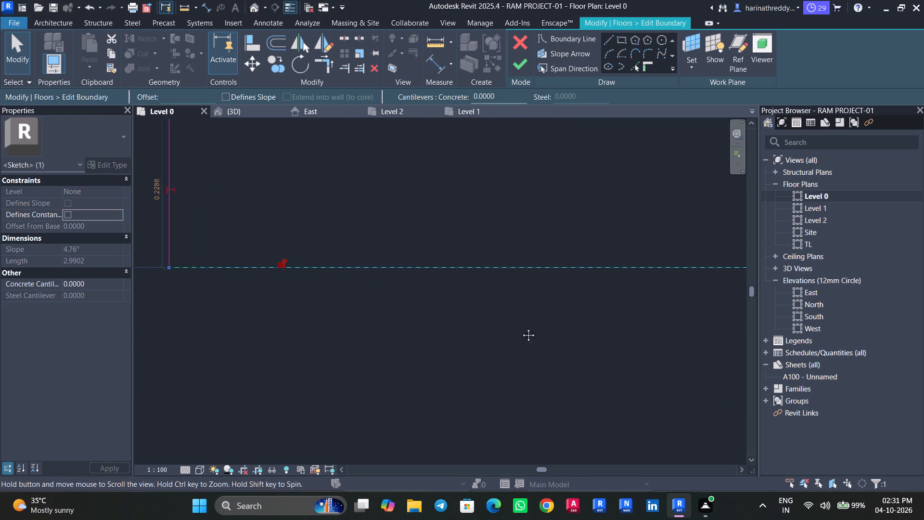
middle_click_drag(521, 328, 257, 335)
scroll(500, 336, "down", 8)
scroll(532, 379, "down", 10)
middle_click_drag(528, 379, 489, 359)
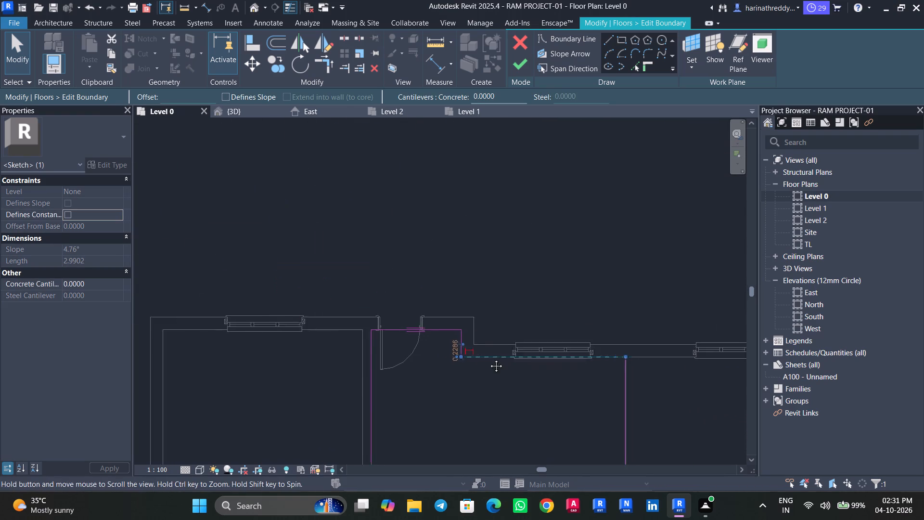
middle_click_drag(489, 359, 367, 328)
scroll(489, 359, "up", 10)
scroll(395, 358, "up", 10)
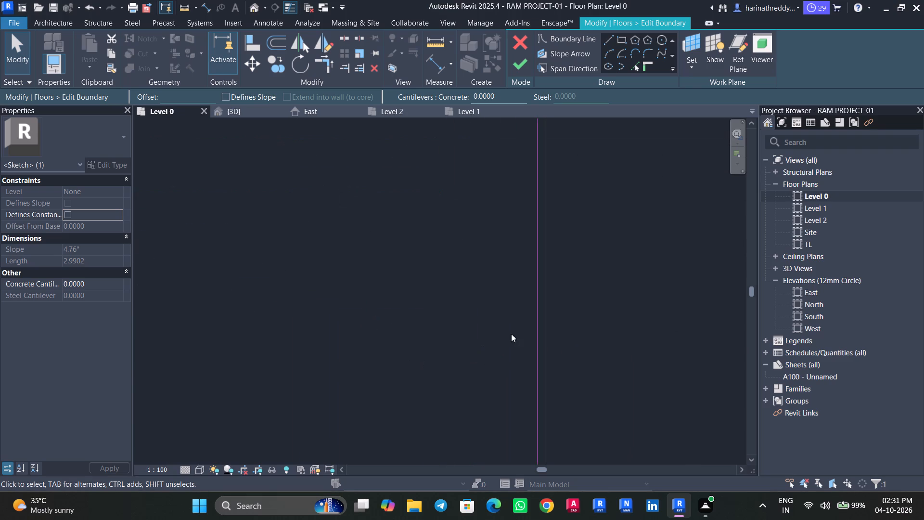
left_click_drag(536, 327, 547, 328)
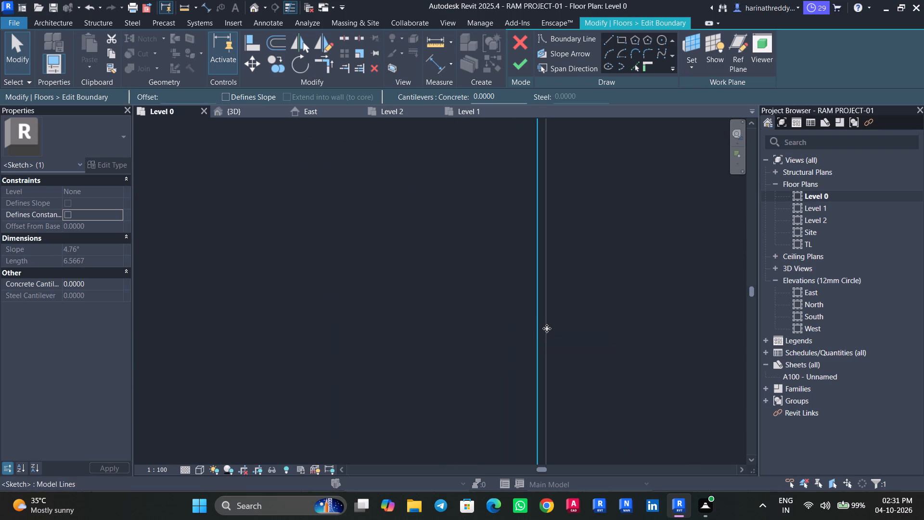
left_click_drag(547, 328, 548, 328)
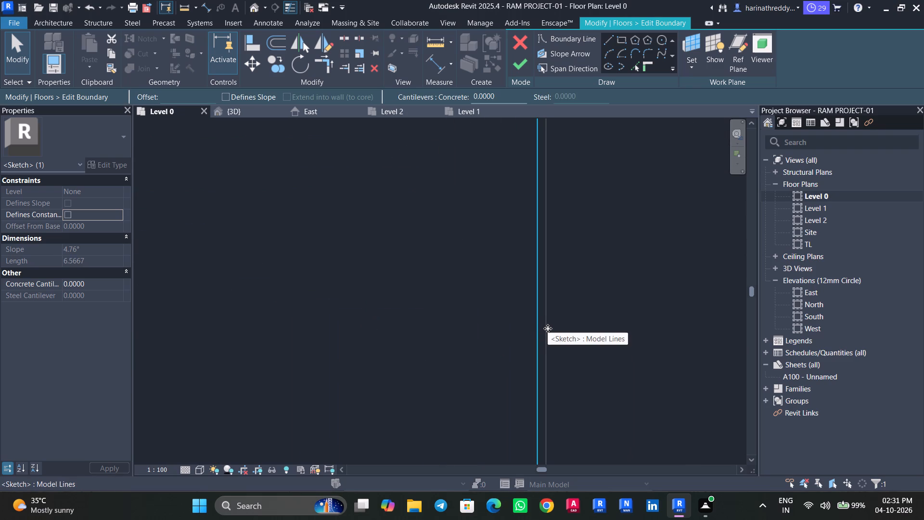
left_click_drag(548, 328, 547, 330)
scroll(541, 350, "up", 4)
scroll(540, 354, "down", 1)
scroll(540, 355, "up", 11)
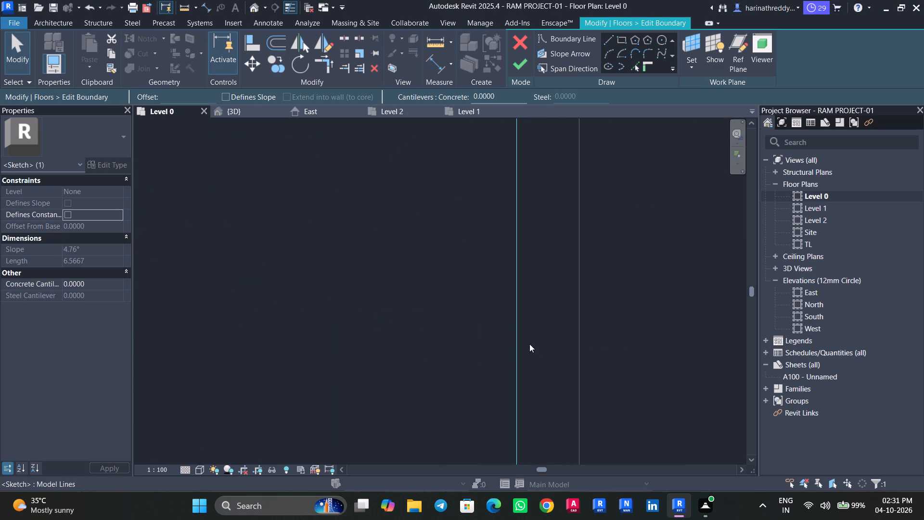
left_click_drag(519, 346, 578, 346)
scroll(582, 347, "down", 15)
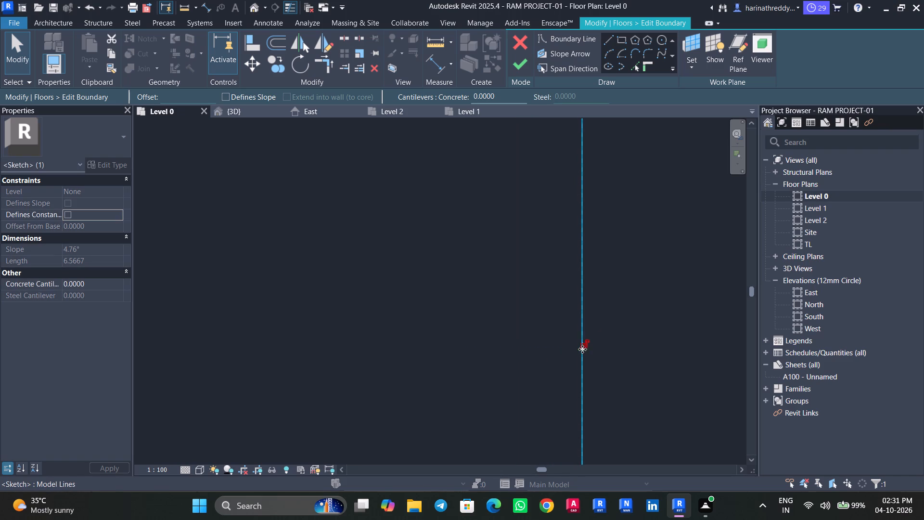
scroll(582, 349, "down", 11)
scroll(535, 370, "down", 8)
Check the southern part of the DINING AERA floor boundary and finish the boundary edit.
middle_click_drag(533, 372, 540, 357)
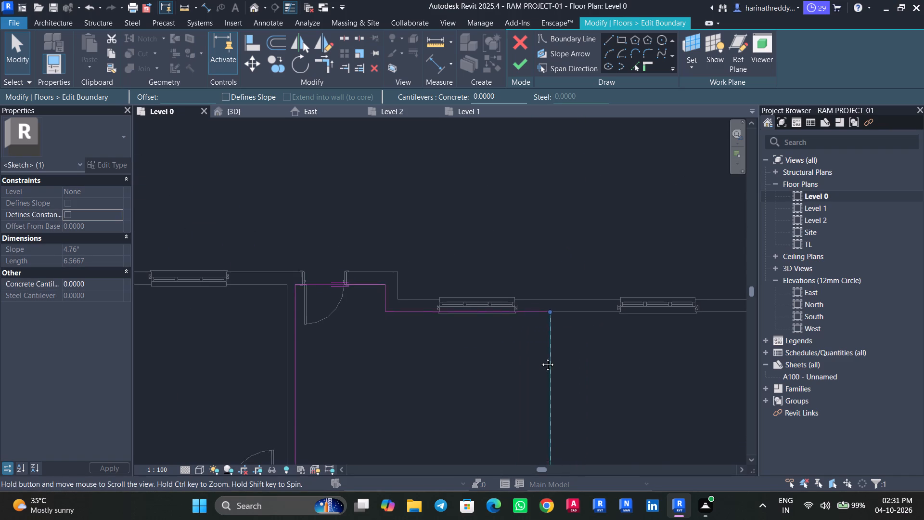
middle_click_drag(540, 357, 600, 236)
middle_click_drag(596, 331, 587, 174)
scroll(537, 353, "up", 8)
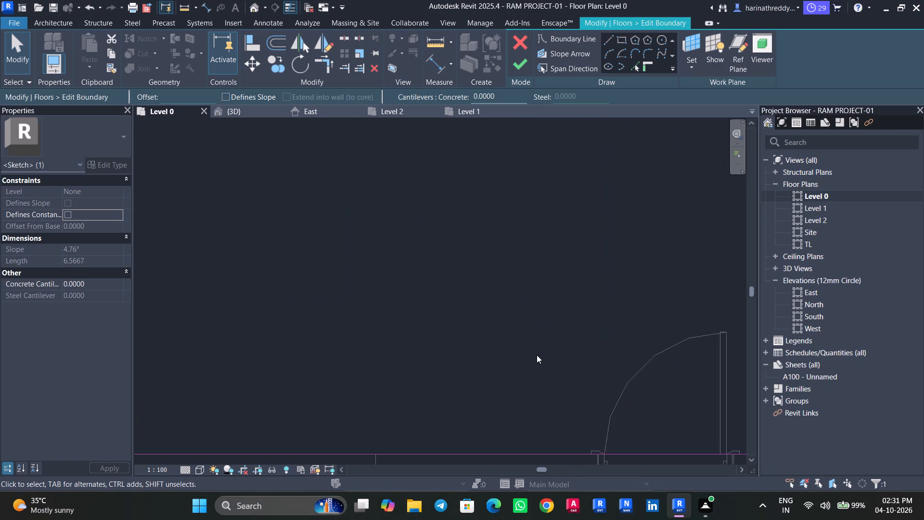
scroll(536, 416, "up", 1)
middle_click_drag(536, 416, 466, 292)
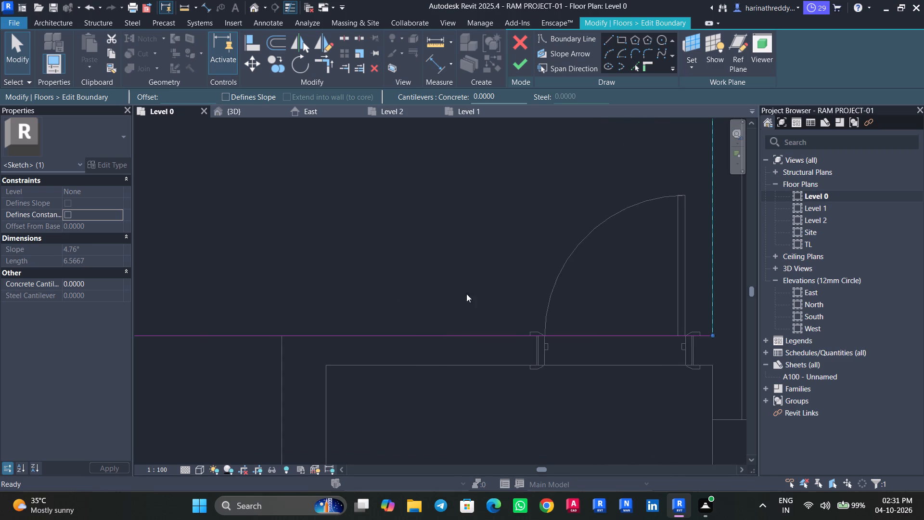
middle_click_drag(174, 235, 626, 379)
middle_click_drag(433, 320, 557, 345)
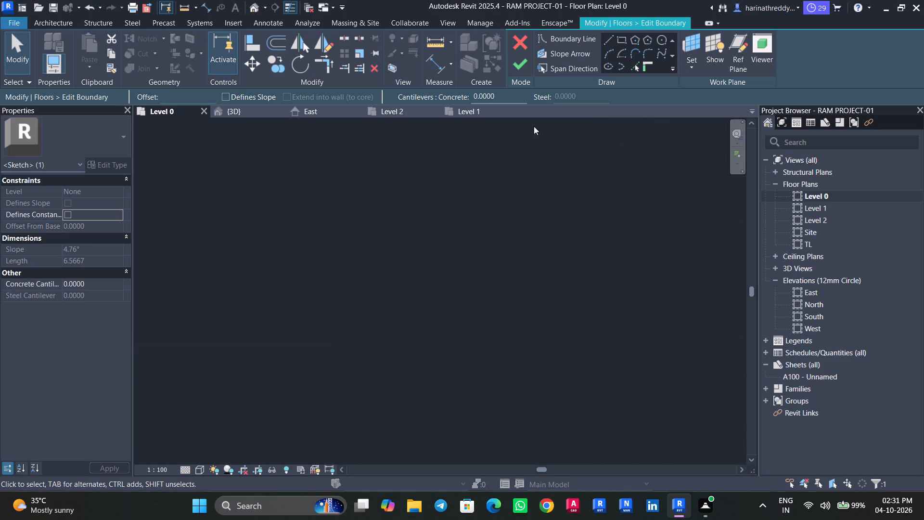
left_click(520, 68)
Examine the DINING AERA floor's edges against the walls, especially at the jog beside the entrance door.
scroll(521, 292, "down", 9)
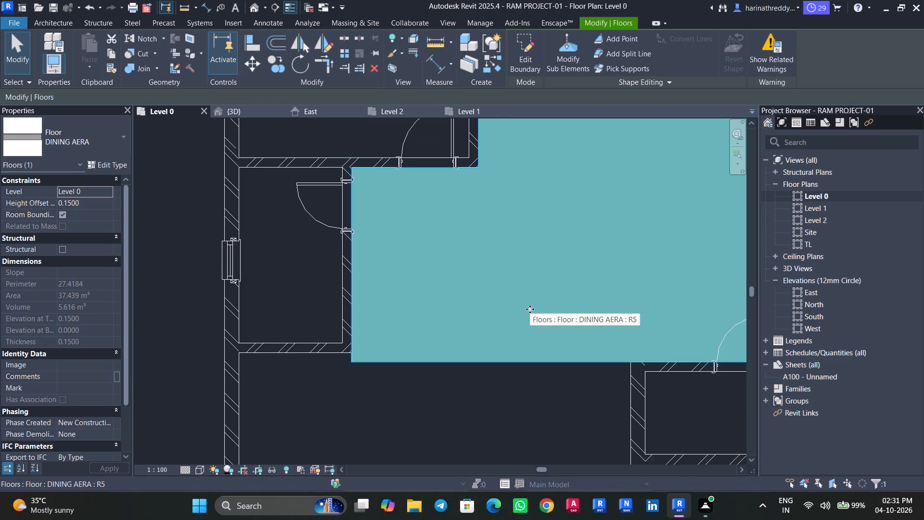
middle_click_drag(562, 220, 445, 445)
scroll(475, 271, "up", 7)
middle_click_drag(474, 284, 466, 320)
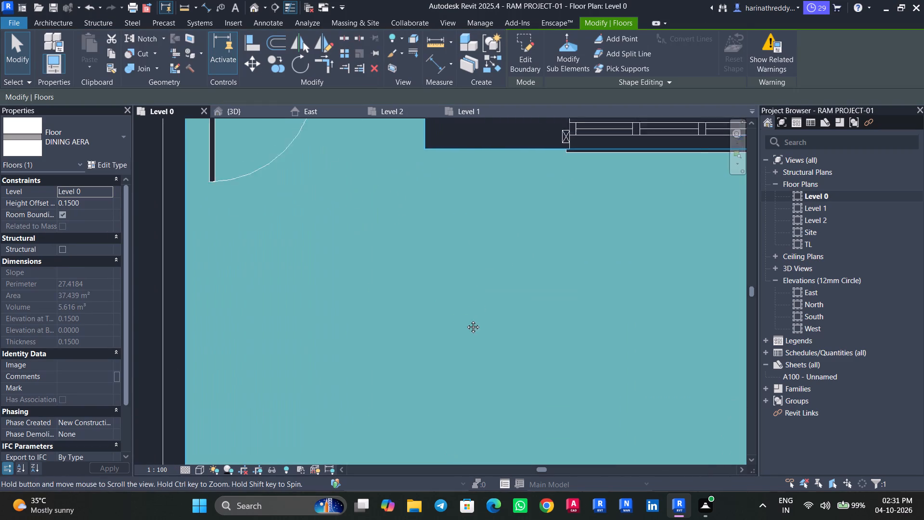
middle_click_drag(466, 320, 454, 470)
scroll(398, 332, "up", 8)
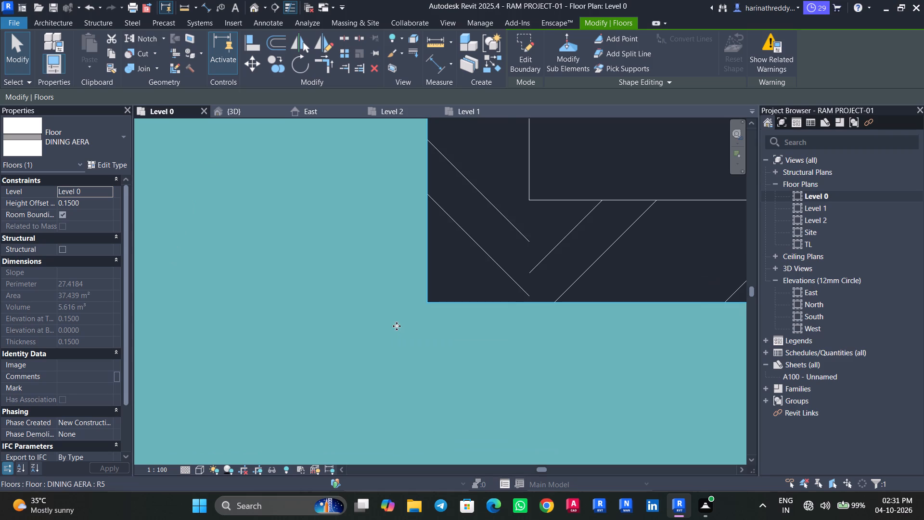
key("Escape")
key("Escape")
key("Escape")
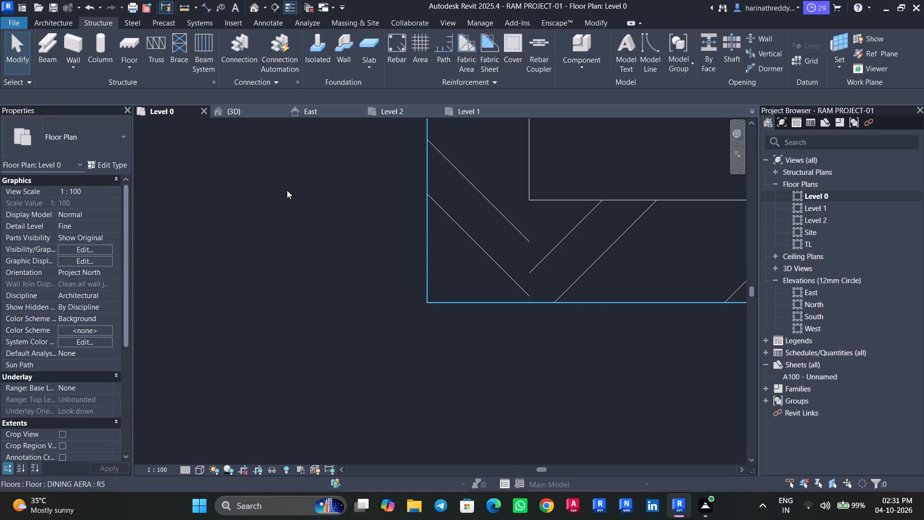
key("Escape")
key("Escape")
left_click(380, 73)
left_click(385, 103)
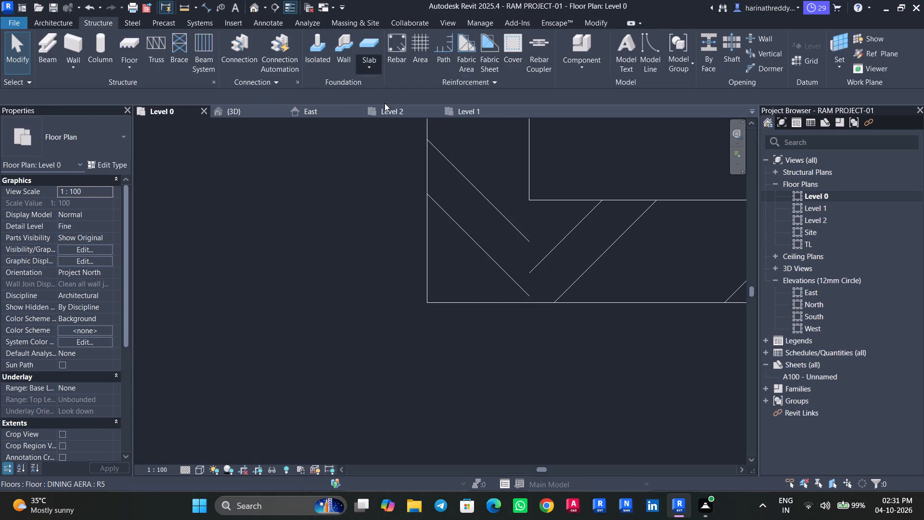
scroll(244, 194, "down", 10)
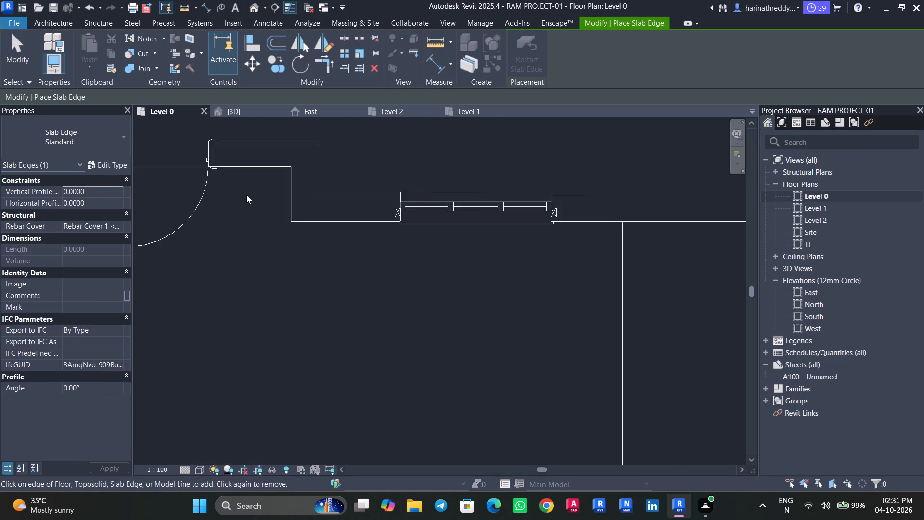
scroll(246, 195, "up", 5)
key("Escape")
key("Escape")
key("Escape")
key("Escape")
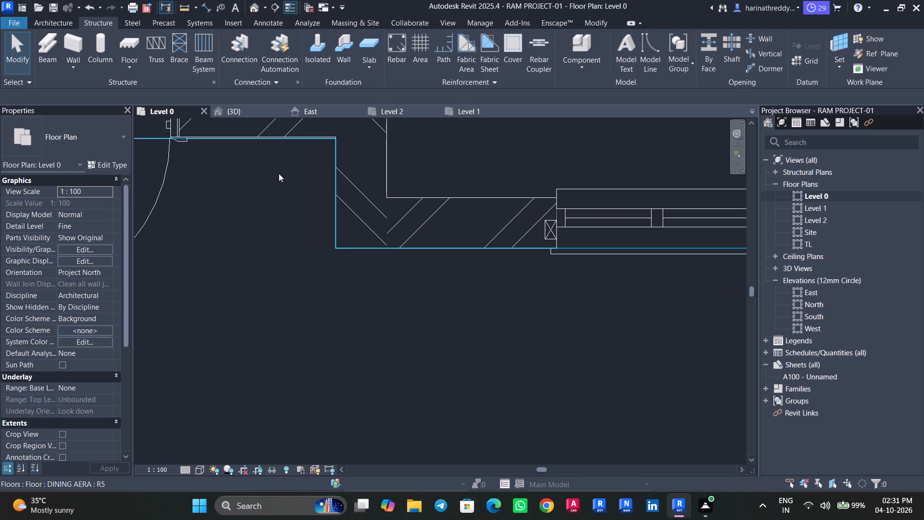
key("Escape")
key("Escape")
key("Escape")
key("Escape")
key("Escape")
Move the DINING AERA floor's north boundary line beside the entrance door onto the wall's inner face.
left_click(264, 177)
middle_click_drag(346, 163, 383, 293)
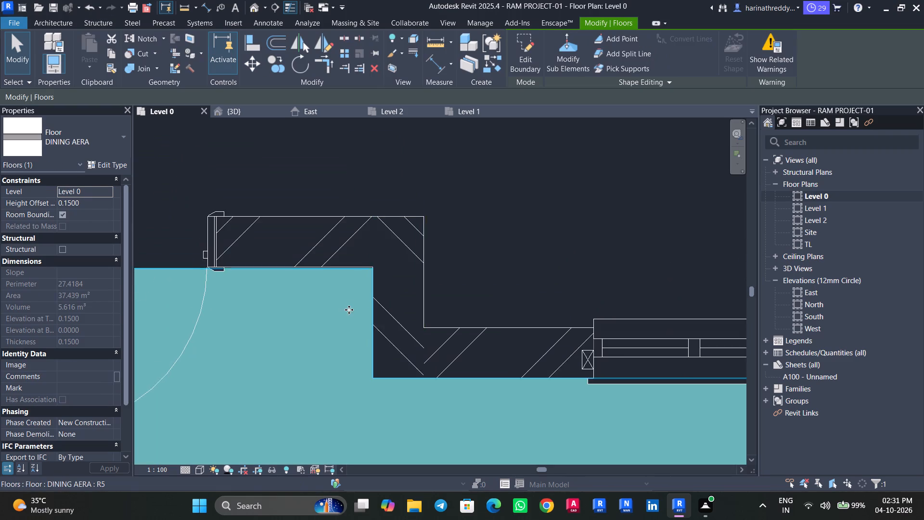
scroll(344, 306, "up", 7)
left_click(518, 59)
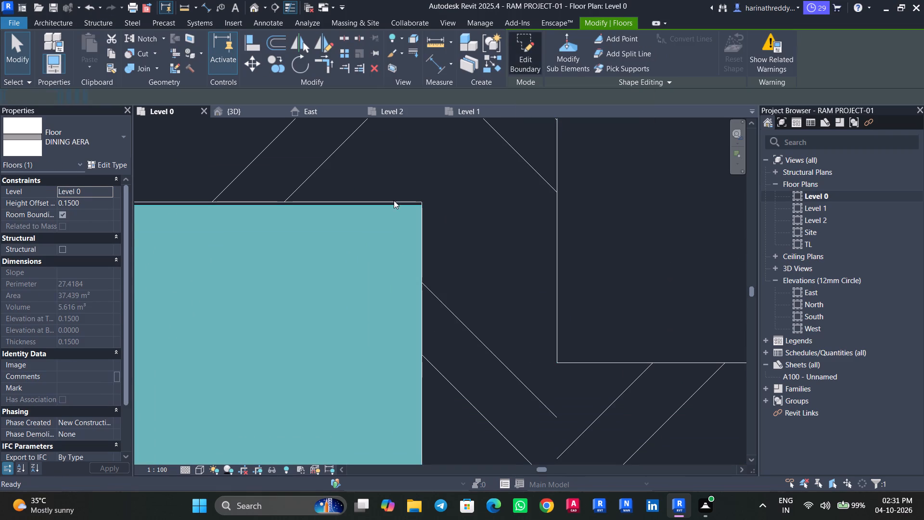
scroll(392, 207, "up", 16)
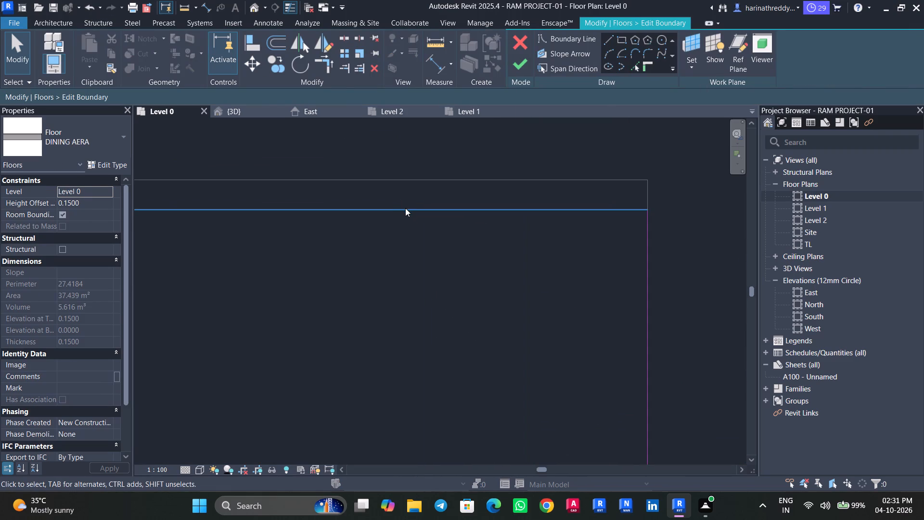
left_click_drag(405, 208, 415, 180)
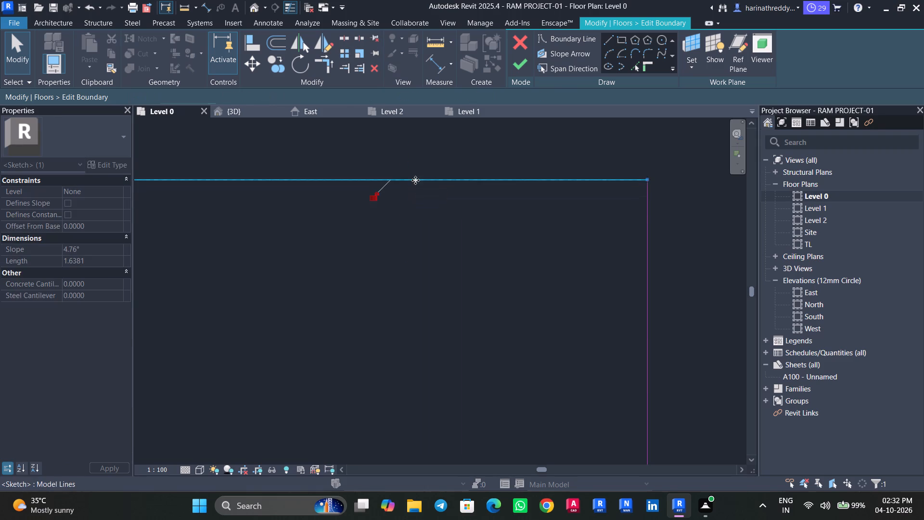
Check the moved boundary line across the entrance door opening and finish the DINING AERA boundary edit.
scroll(413, 213, "down", 7)
scroll(370, 246, "down", 2)
middle_click_drag(369, 249, 626, 254)
middle_click_drag(193, 253, 374, 236)
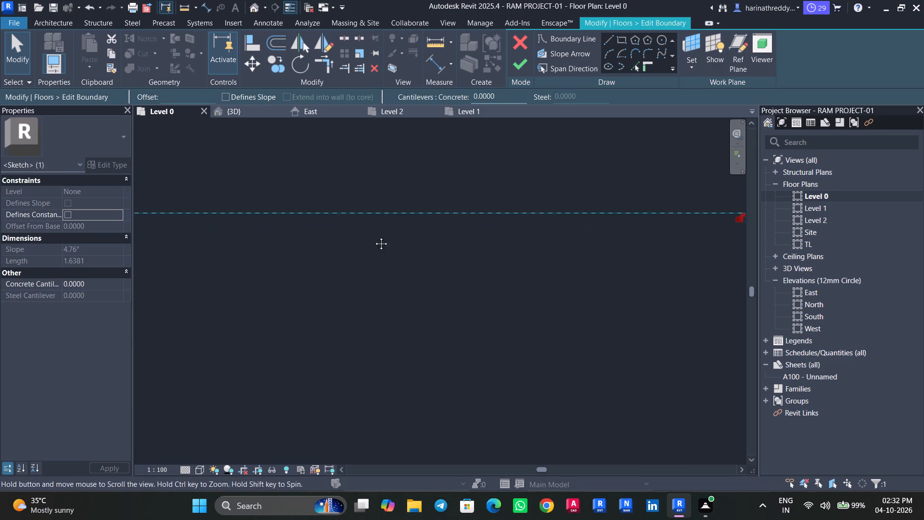
middle_click_drag(374, 236, 569, 231)
scroll(362, 236, "down", 8)
scroll(302, 268, "down", 3)
middle_click_drag(301, 268, 560, 272)
scroll(560, 272, "up", 1)
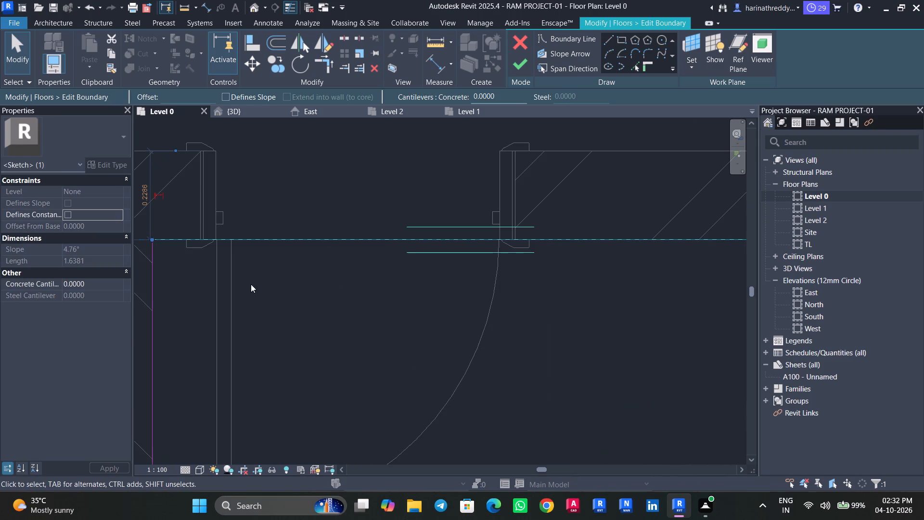
middle_click_drag(251, 284, 379, 282)
scroll(352, 288, "down", 8)
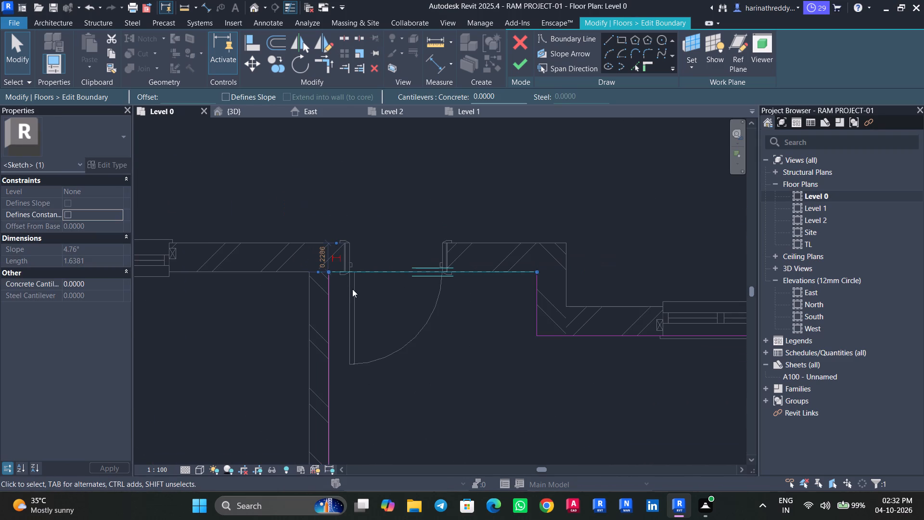
left_click(519, 62)
key("Escape")
key("Escape")
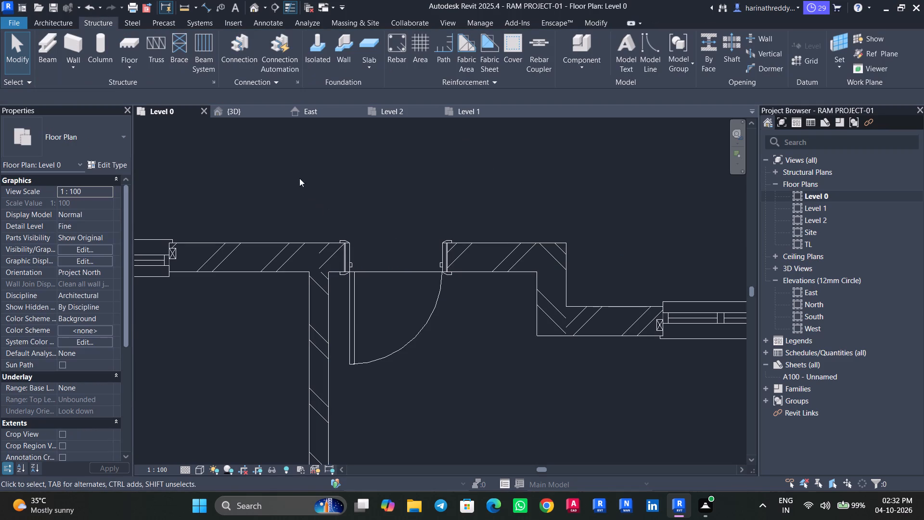
key("Escape")
key("Escape")
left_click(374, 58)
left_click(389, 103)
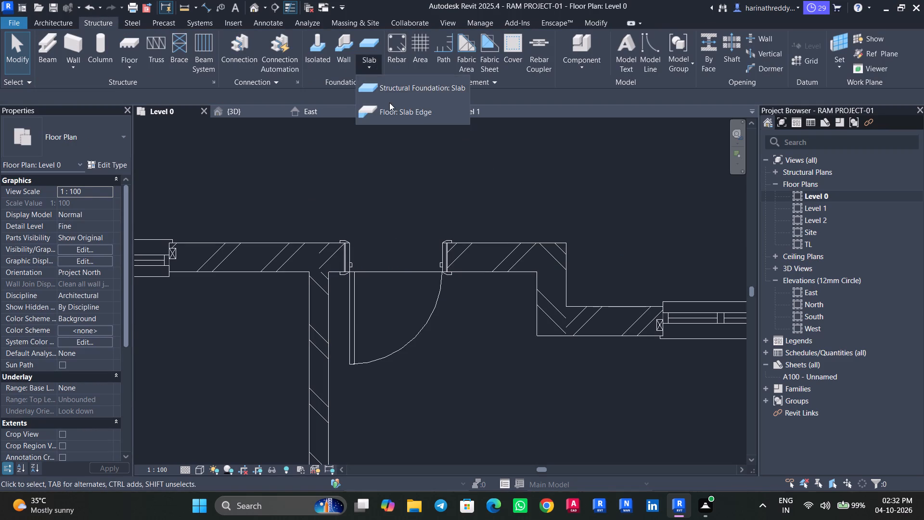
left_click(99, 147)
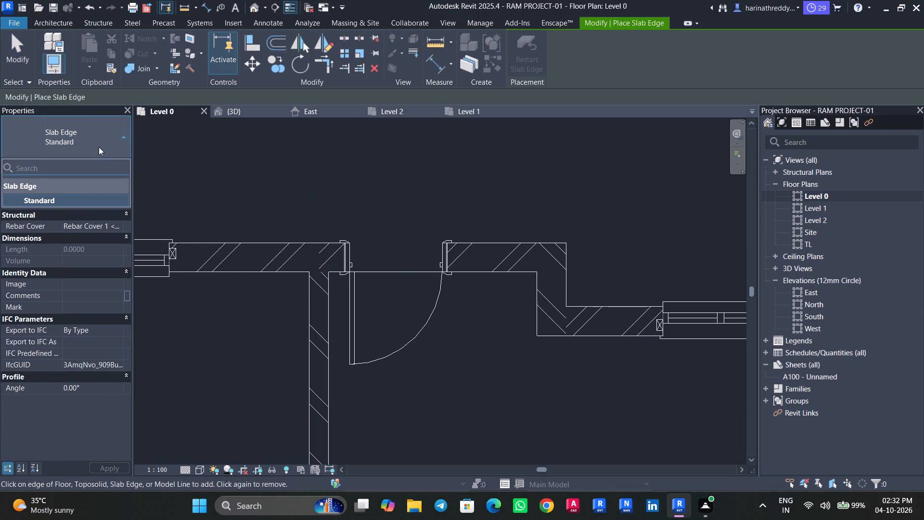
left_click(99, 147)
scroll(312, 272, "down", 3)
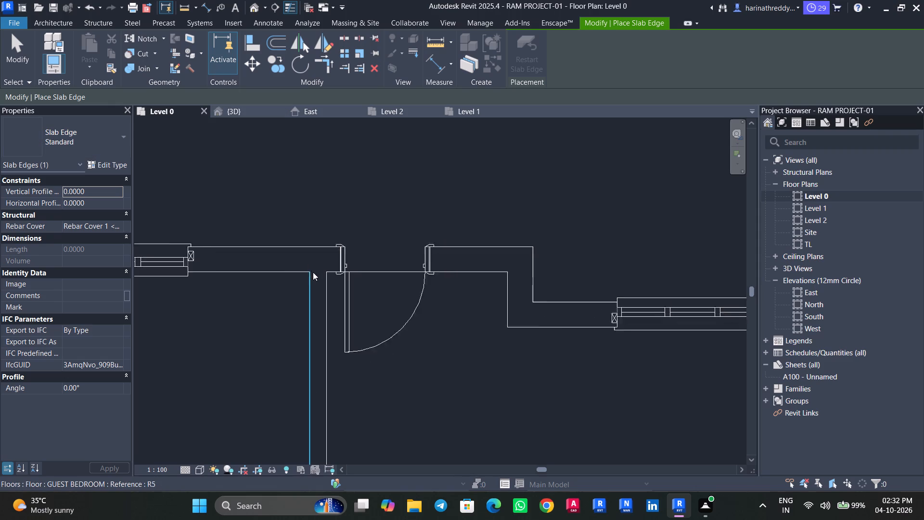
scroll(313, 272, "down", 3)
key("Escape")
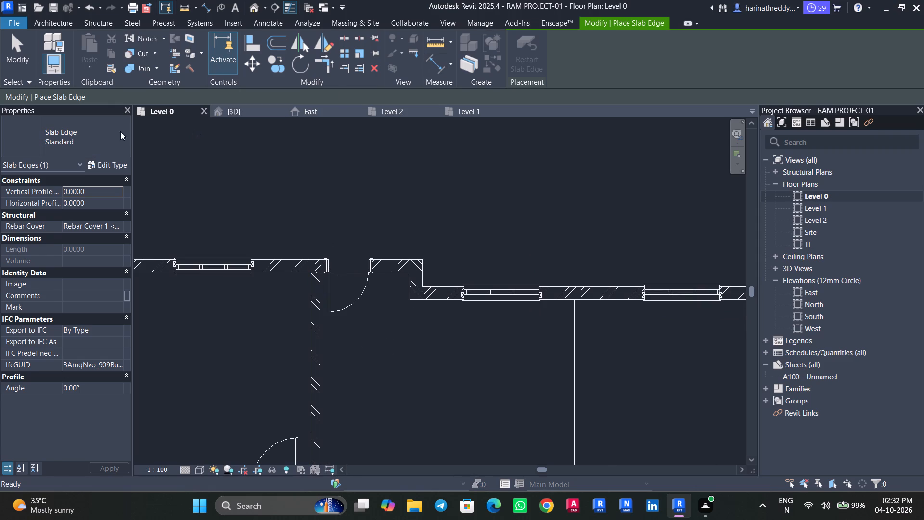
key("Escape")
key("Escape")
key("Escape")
Start a structural foundation slab on Level 0 and set the Standard type's structure layer thickness to 150 mm.
left_click(359, 57)
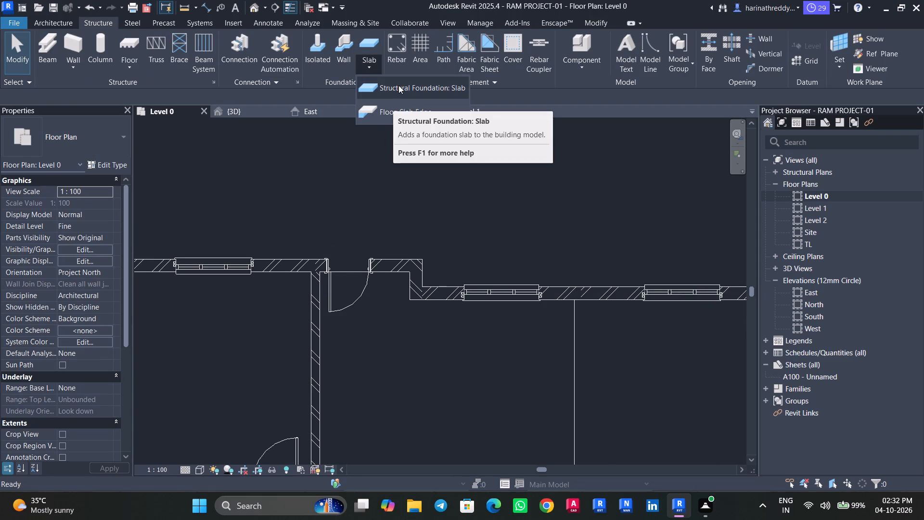
left_click(398, 85)
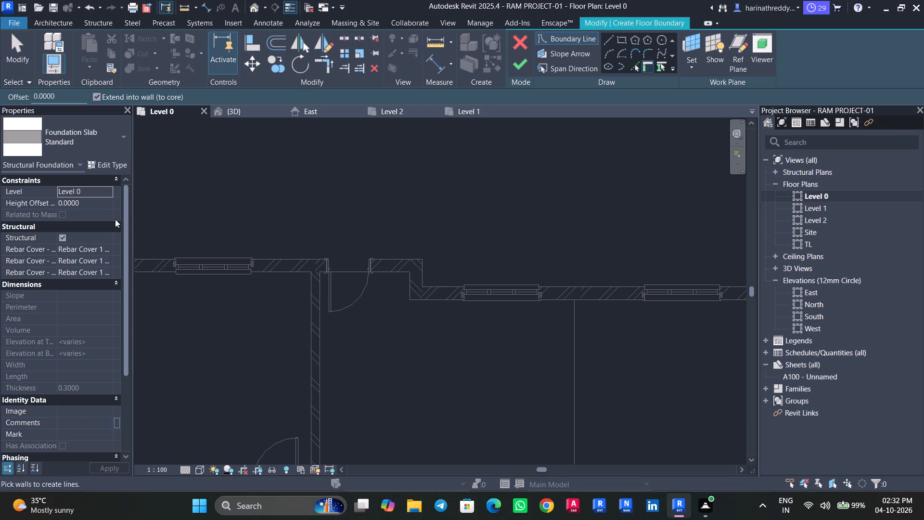
left_click(115, 164)
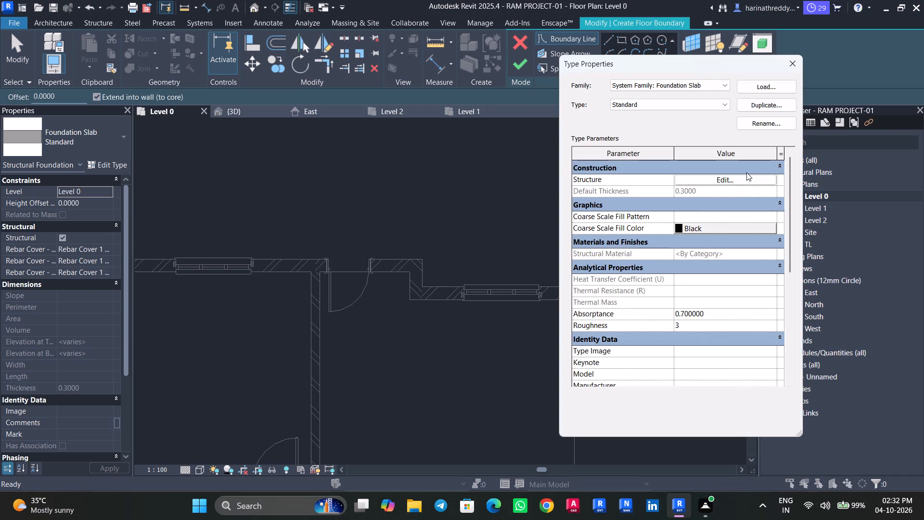
left_click(747, 179)
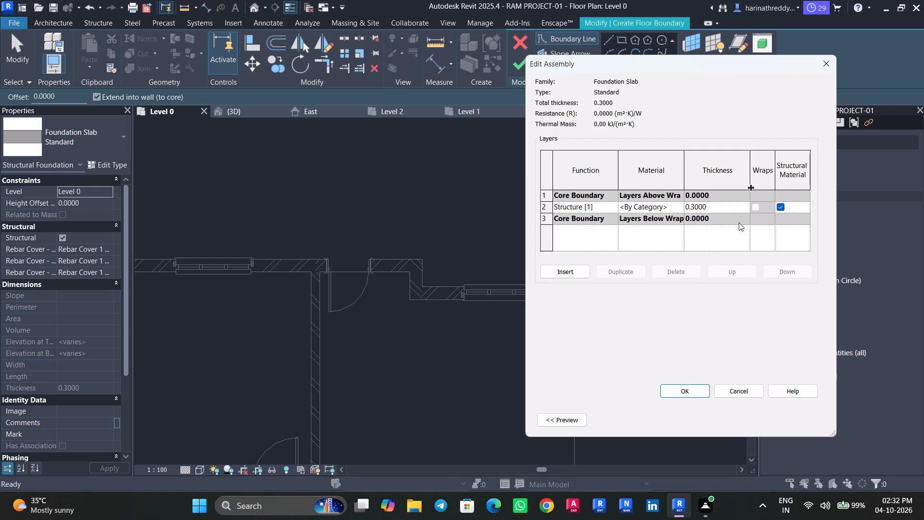
triple_click(729, 208)
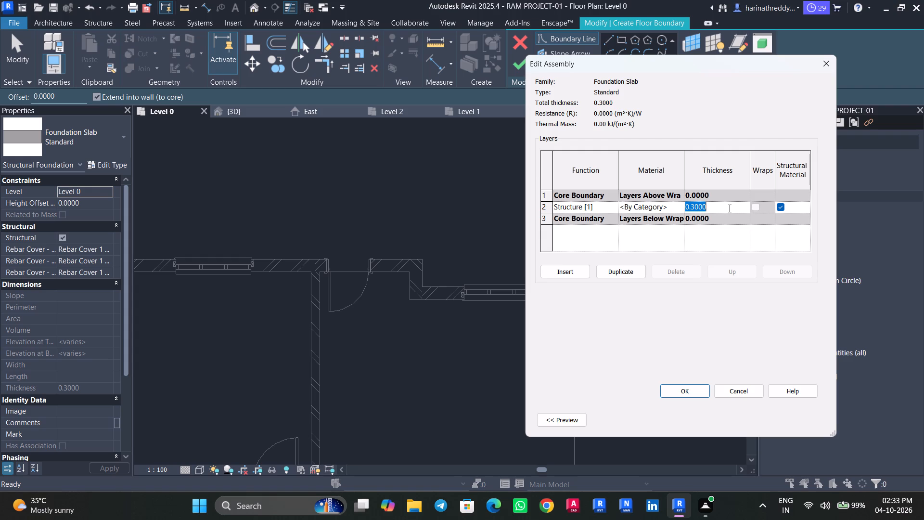
key("1")
type("50")
type("mm")
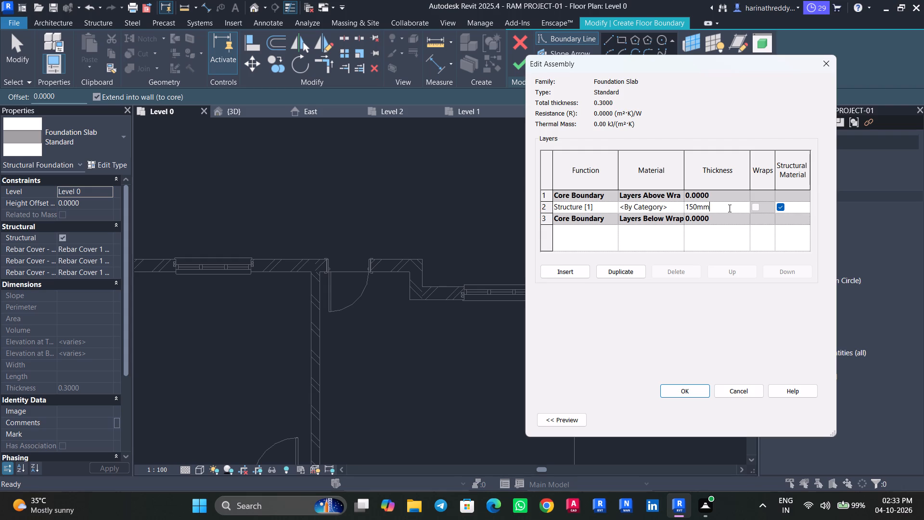
left_click(691, 384)
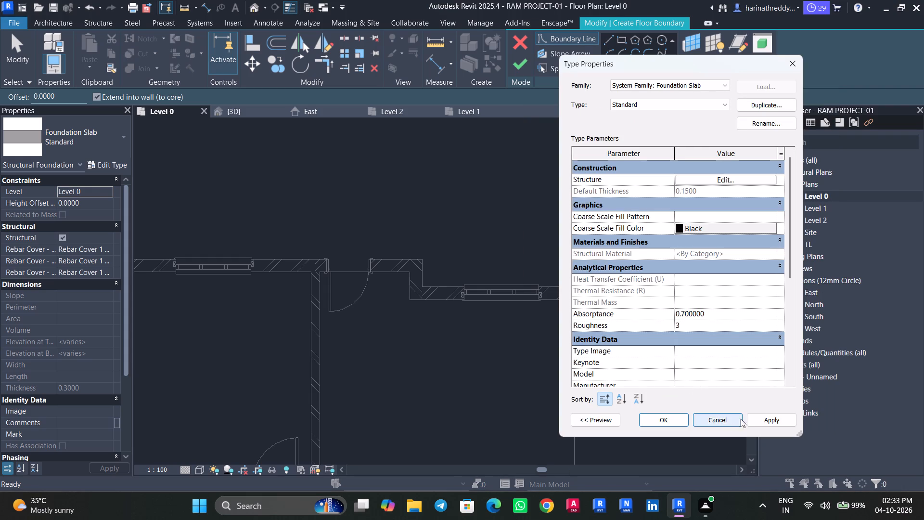
left_click(751, 419)
left_click(679, 415)
Sketch the slab boundary along the north walls' inner faces from the north-west corner, around the entrance jog, then 6.8 m to the north-east corner.
scroll(500, 338, "down", 9)
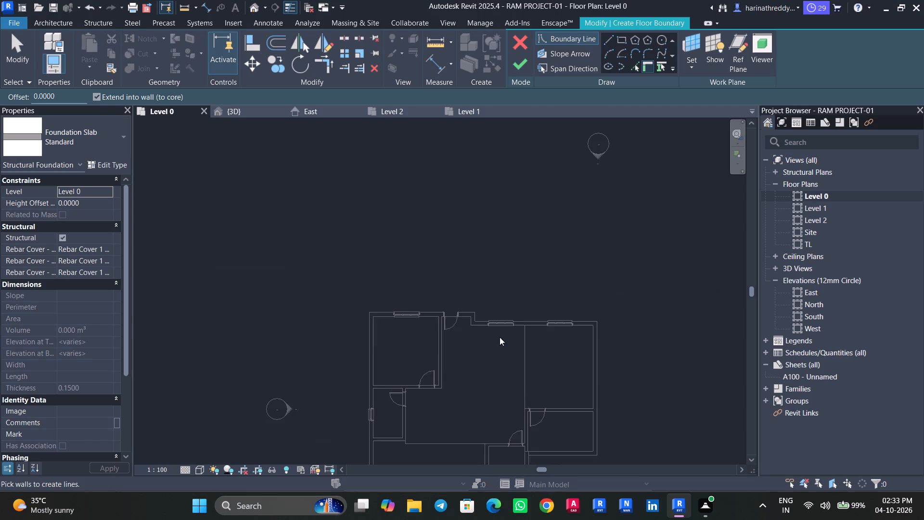
scroll(470, 290, "down", 3)
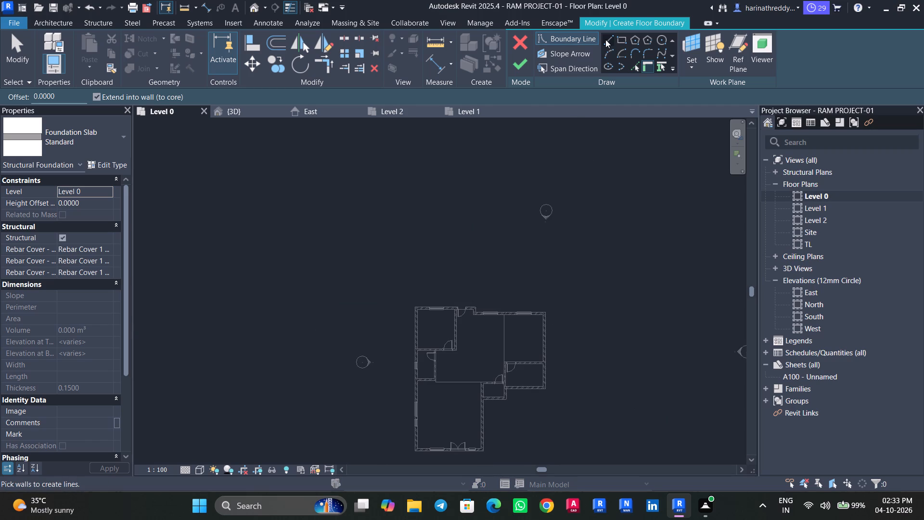
left_click(605, 39)
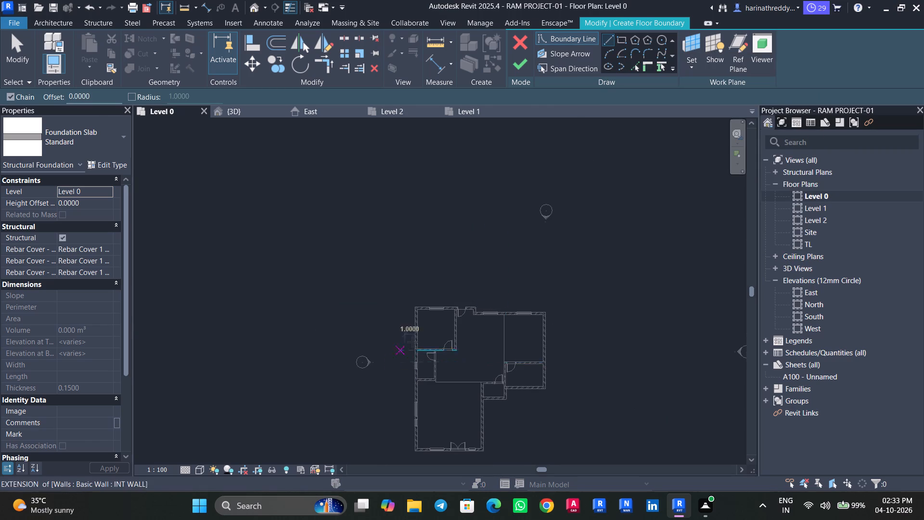
scroll(430, 321, "up", 12)
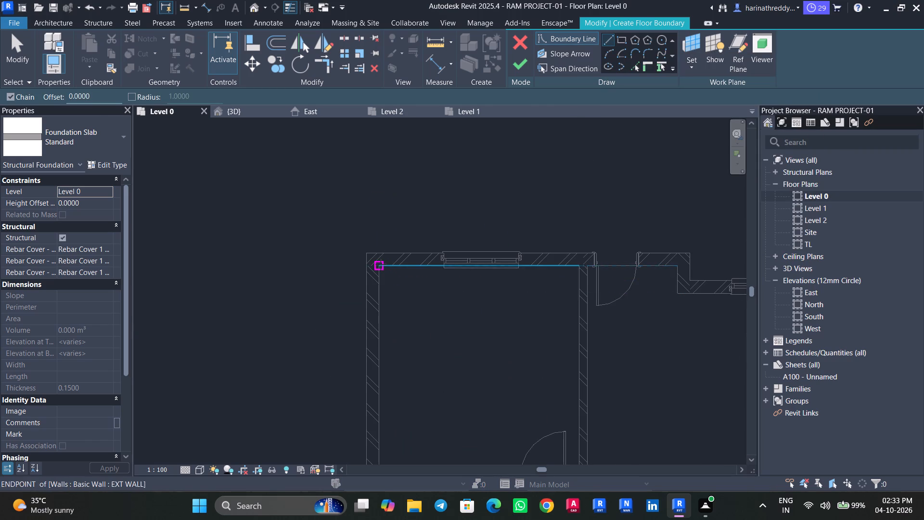
left_click(381, 264)
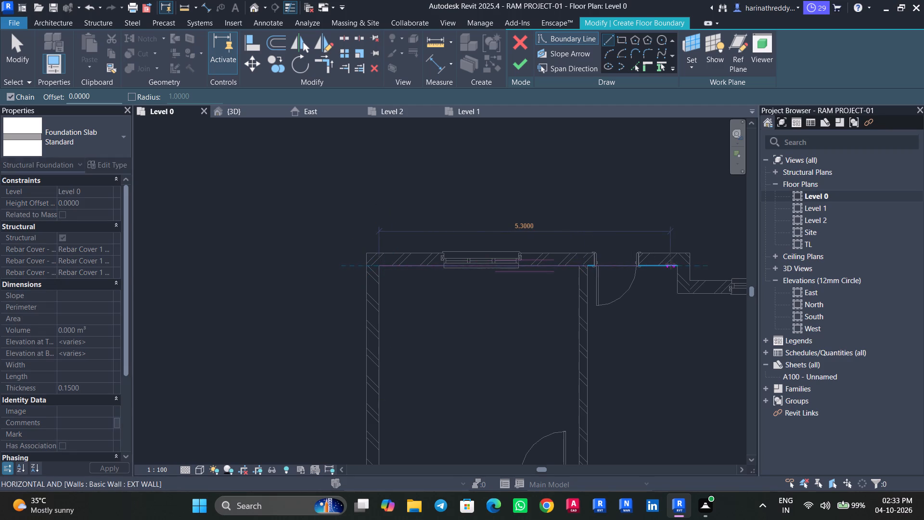
left_click(678, 264)
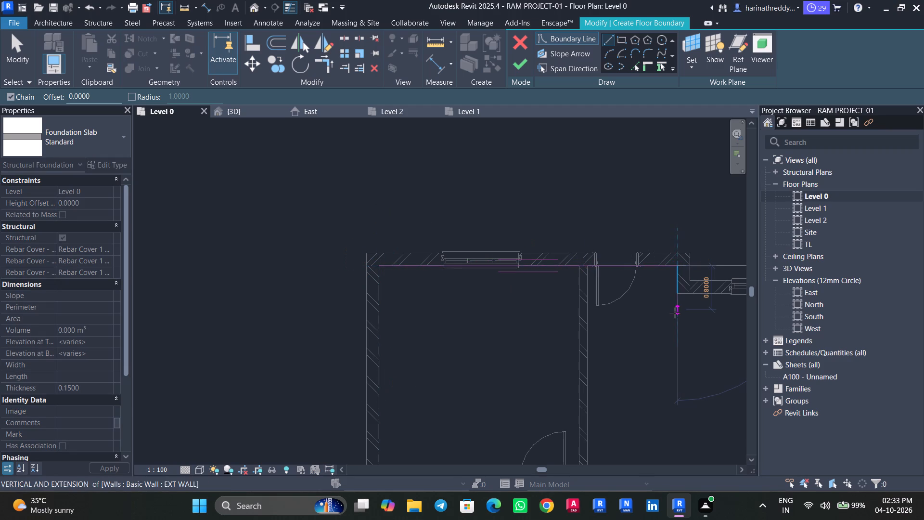
left_click(677, 295)
scroll(677, 295, "down", 4)
middle_click_drag(677, 295, 452, 271)
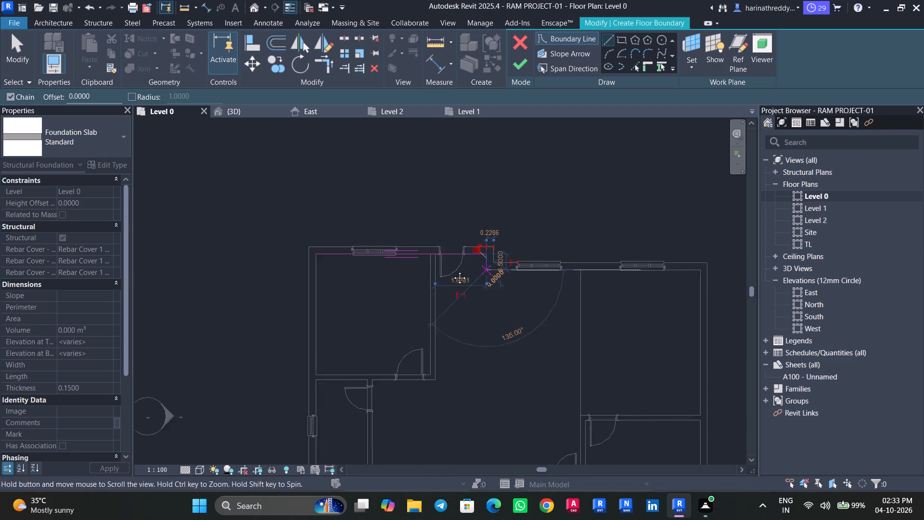
middle_click_drag(452, 271, 432, 269)
scroll(432, 269, "down", 1)
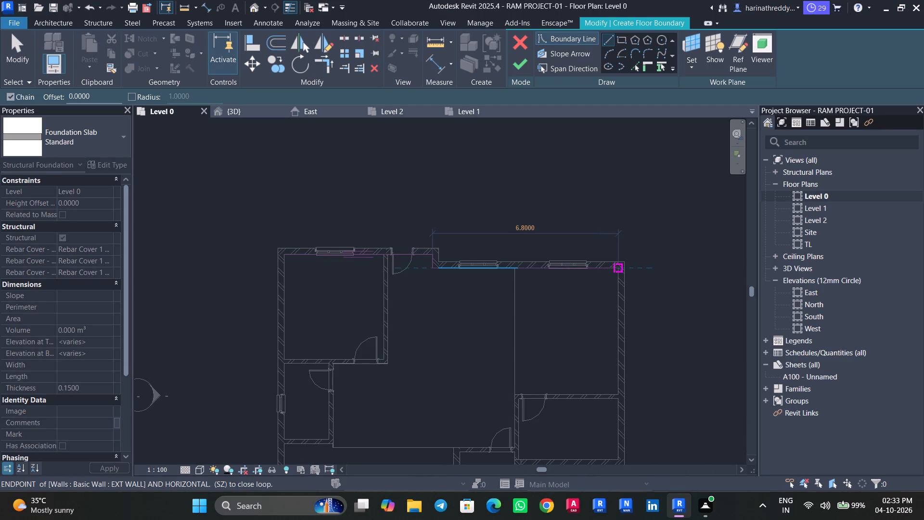
left_click(616, 267)
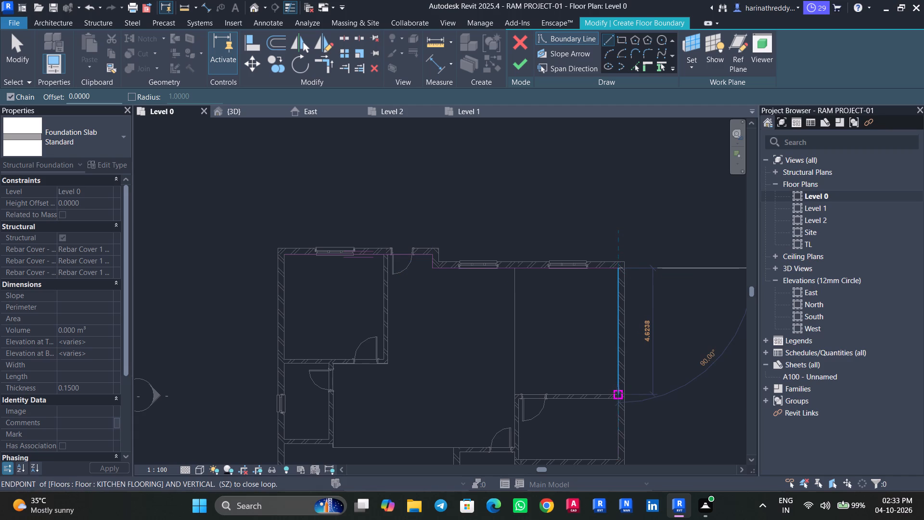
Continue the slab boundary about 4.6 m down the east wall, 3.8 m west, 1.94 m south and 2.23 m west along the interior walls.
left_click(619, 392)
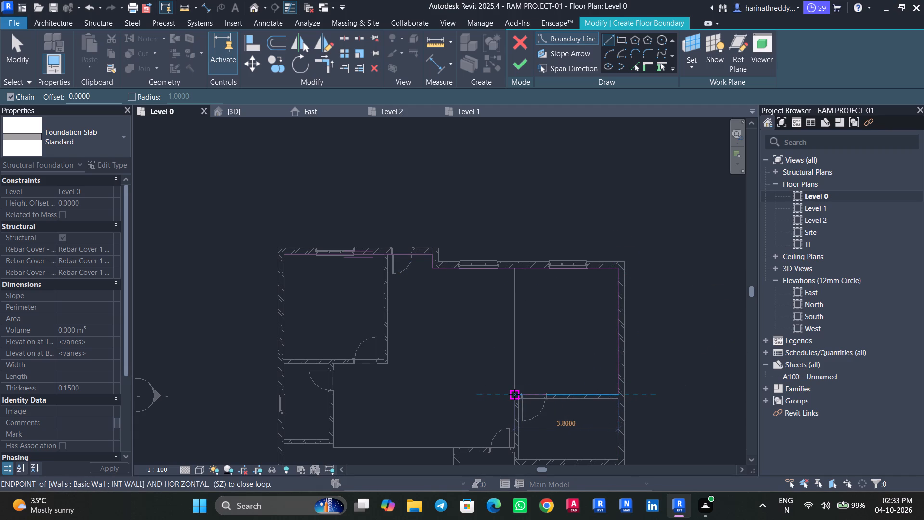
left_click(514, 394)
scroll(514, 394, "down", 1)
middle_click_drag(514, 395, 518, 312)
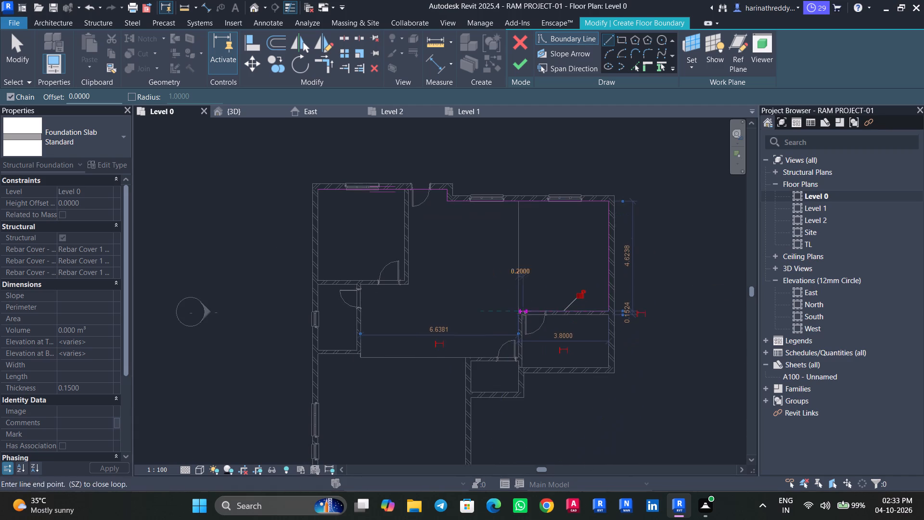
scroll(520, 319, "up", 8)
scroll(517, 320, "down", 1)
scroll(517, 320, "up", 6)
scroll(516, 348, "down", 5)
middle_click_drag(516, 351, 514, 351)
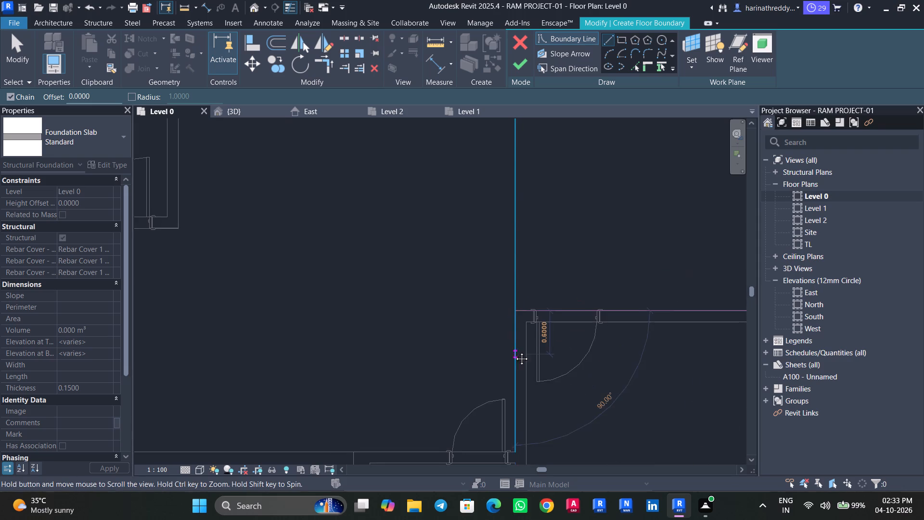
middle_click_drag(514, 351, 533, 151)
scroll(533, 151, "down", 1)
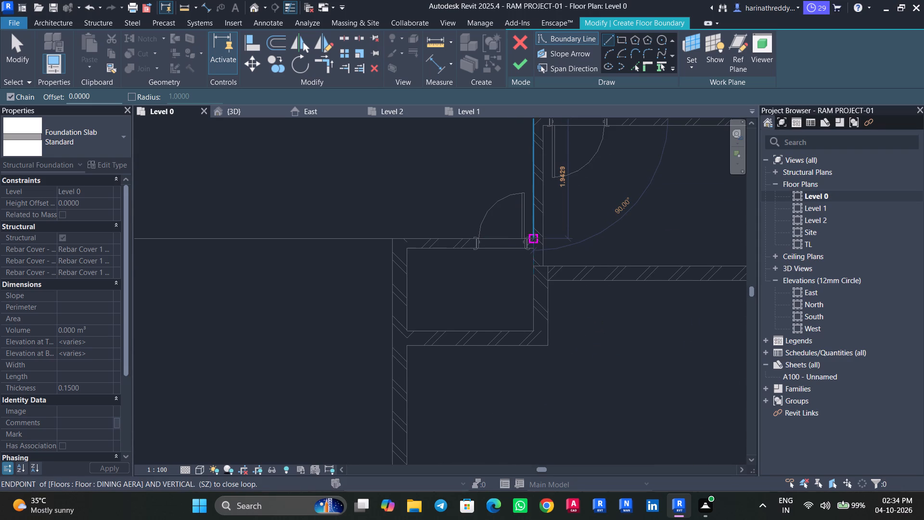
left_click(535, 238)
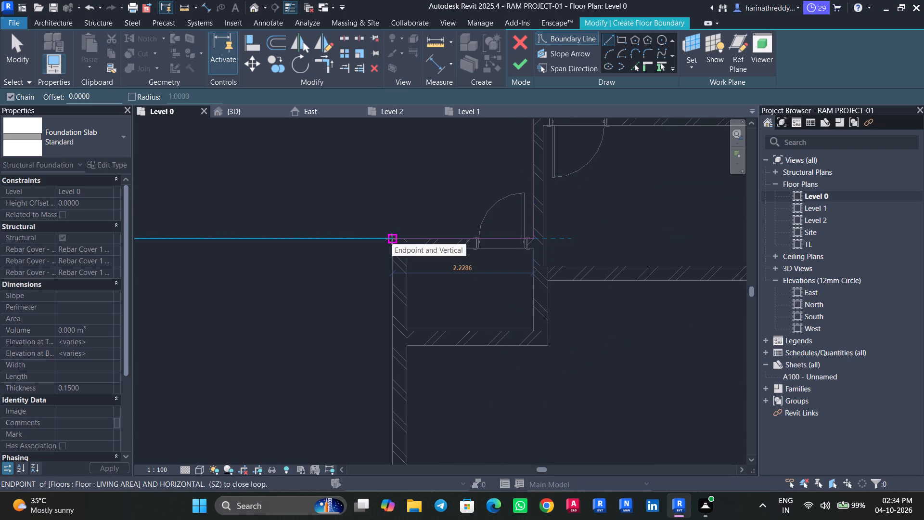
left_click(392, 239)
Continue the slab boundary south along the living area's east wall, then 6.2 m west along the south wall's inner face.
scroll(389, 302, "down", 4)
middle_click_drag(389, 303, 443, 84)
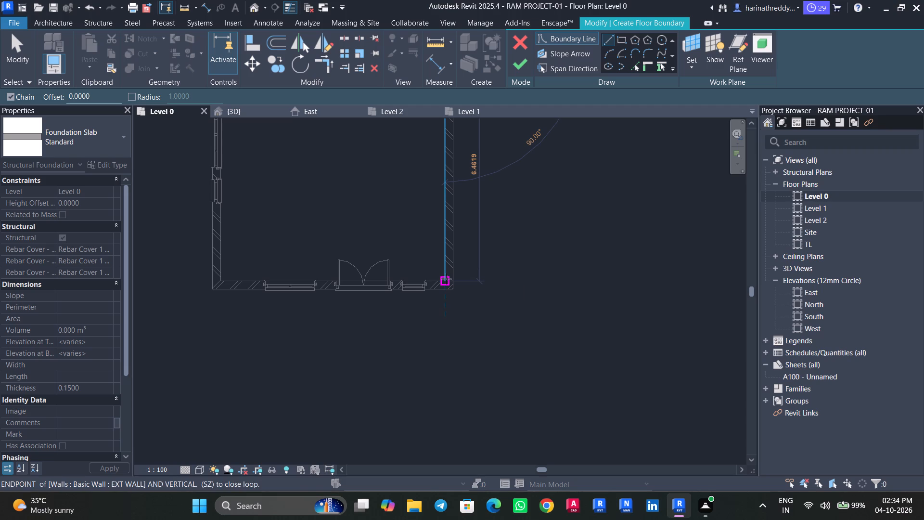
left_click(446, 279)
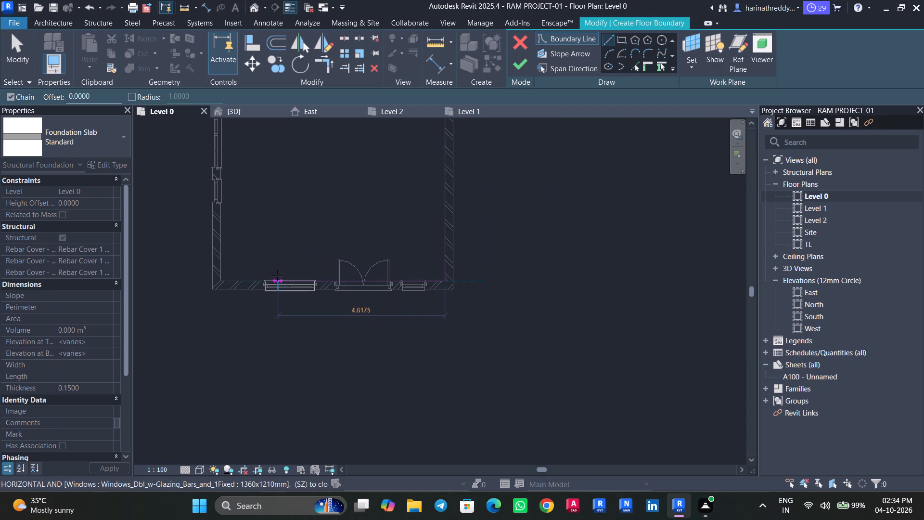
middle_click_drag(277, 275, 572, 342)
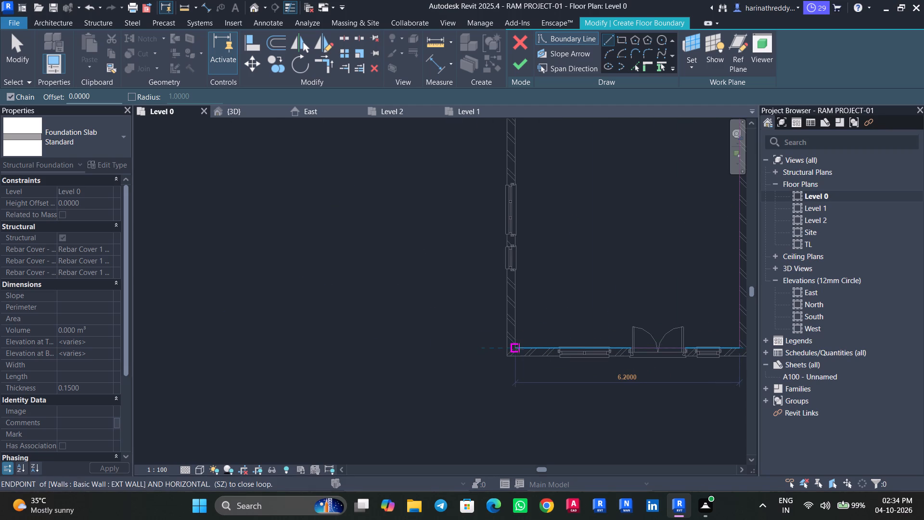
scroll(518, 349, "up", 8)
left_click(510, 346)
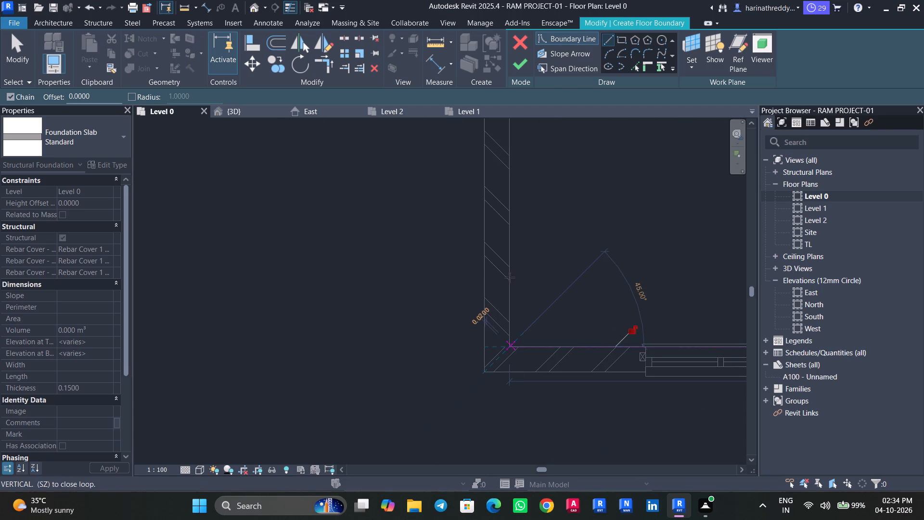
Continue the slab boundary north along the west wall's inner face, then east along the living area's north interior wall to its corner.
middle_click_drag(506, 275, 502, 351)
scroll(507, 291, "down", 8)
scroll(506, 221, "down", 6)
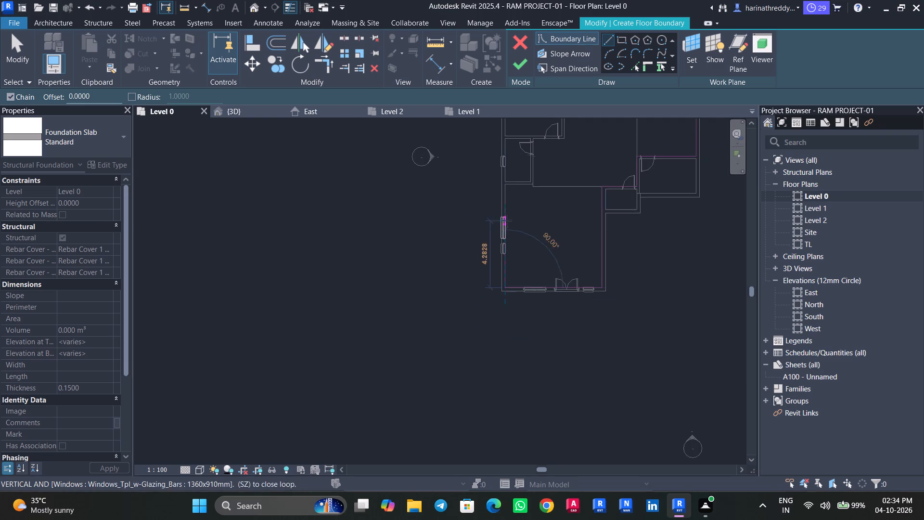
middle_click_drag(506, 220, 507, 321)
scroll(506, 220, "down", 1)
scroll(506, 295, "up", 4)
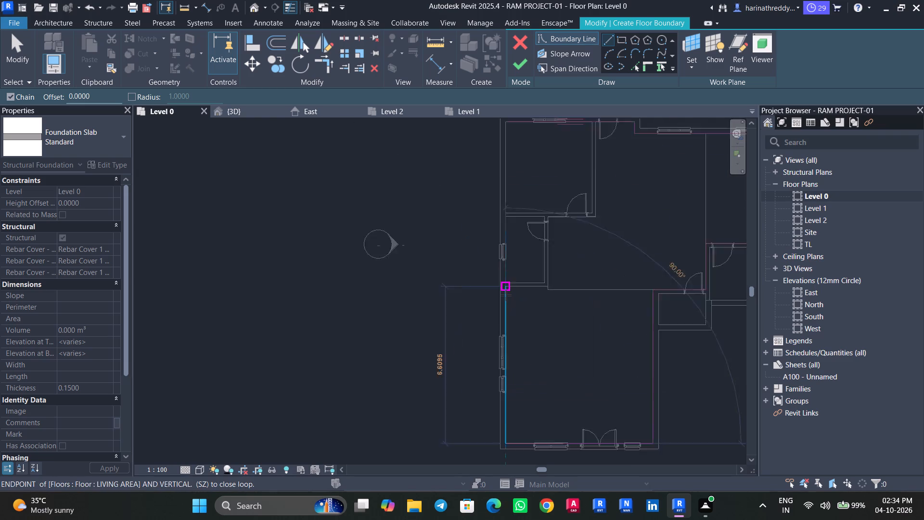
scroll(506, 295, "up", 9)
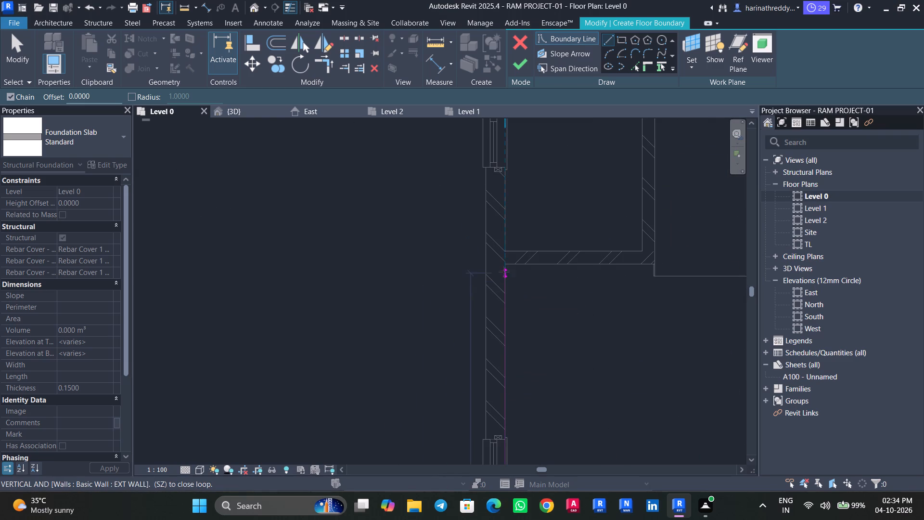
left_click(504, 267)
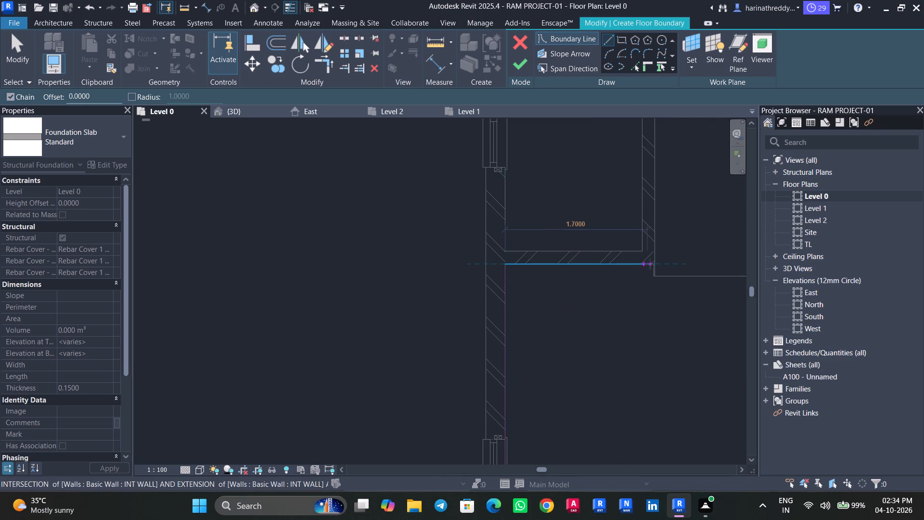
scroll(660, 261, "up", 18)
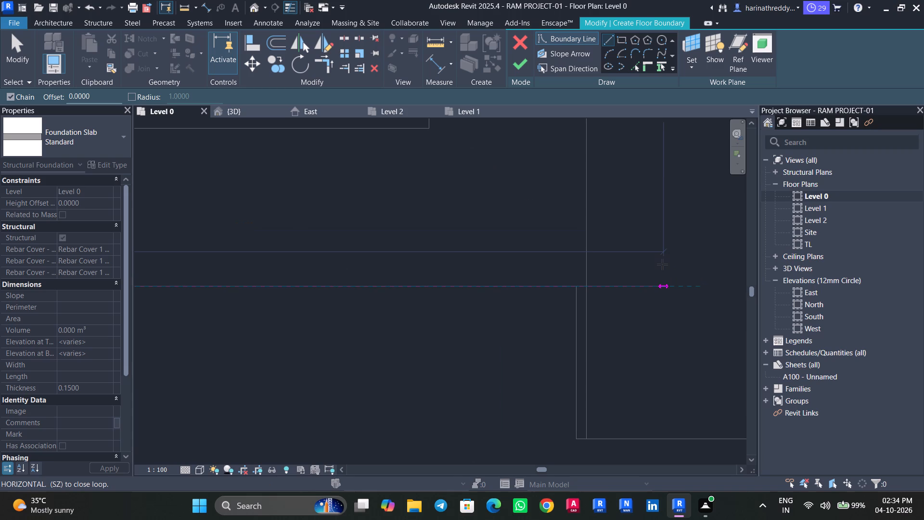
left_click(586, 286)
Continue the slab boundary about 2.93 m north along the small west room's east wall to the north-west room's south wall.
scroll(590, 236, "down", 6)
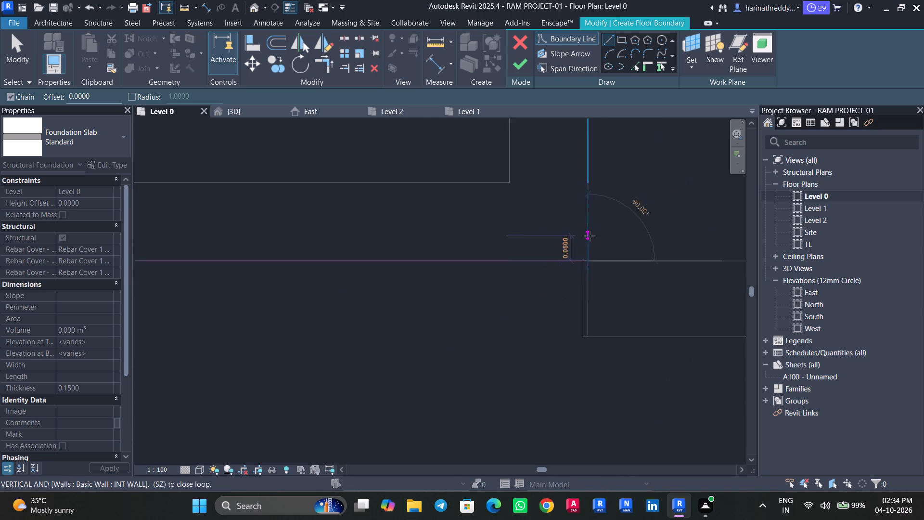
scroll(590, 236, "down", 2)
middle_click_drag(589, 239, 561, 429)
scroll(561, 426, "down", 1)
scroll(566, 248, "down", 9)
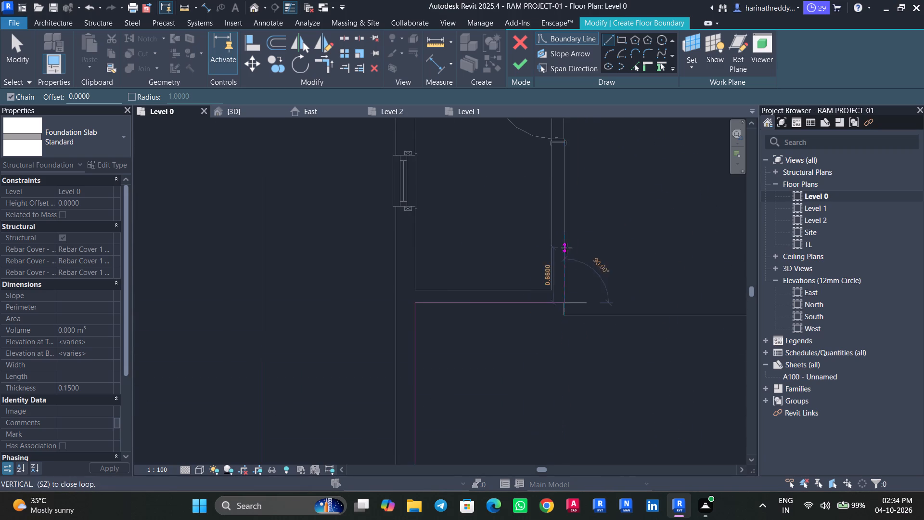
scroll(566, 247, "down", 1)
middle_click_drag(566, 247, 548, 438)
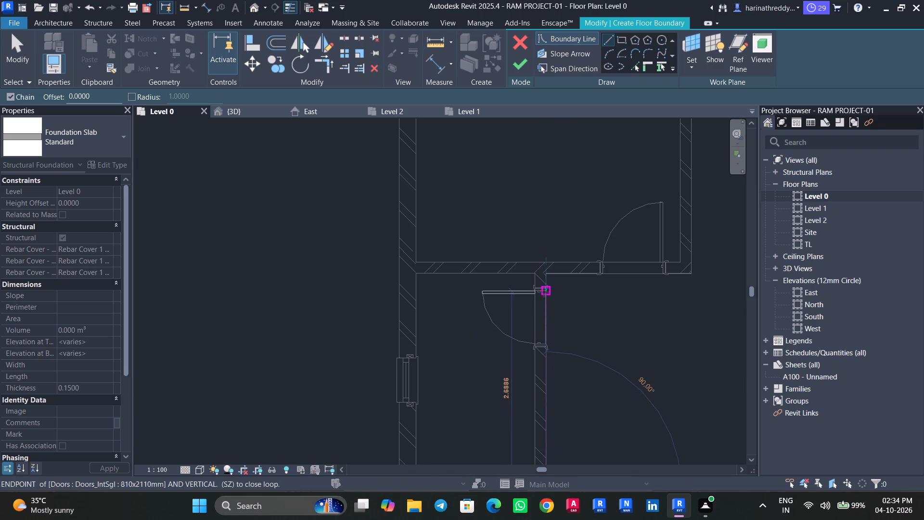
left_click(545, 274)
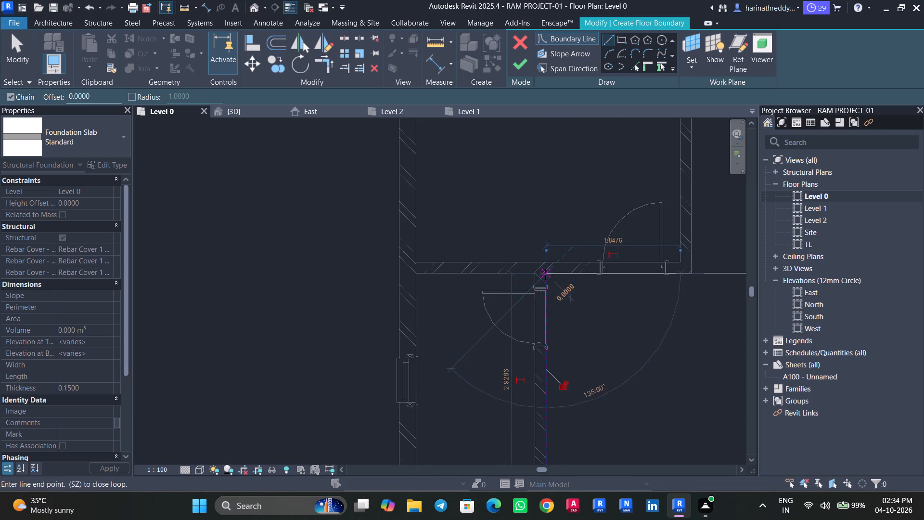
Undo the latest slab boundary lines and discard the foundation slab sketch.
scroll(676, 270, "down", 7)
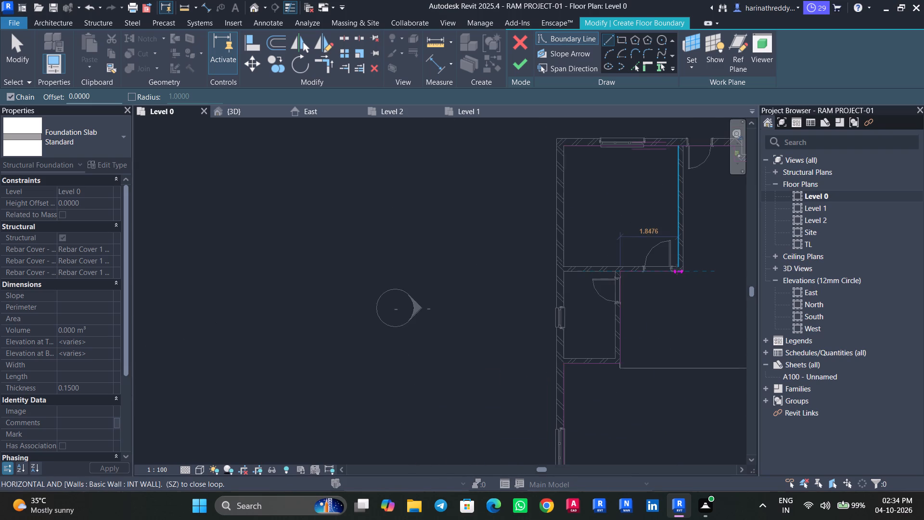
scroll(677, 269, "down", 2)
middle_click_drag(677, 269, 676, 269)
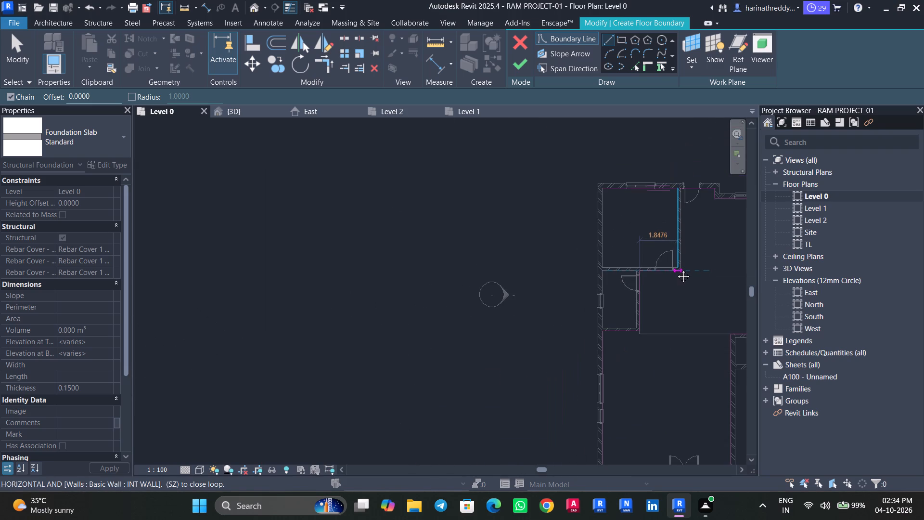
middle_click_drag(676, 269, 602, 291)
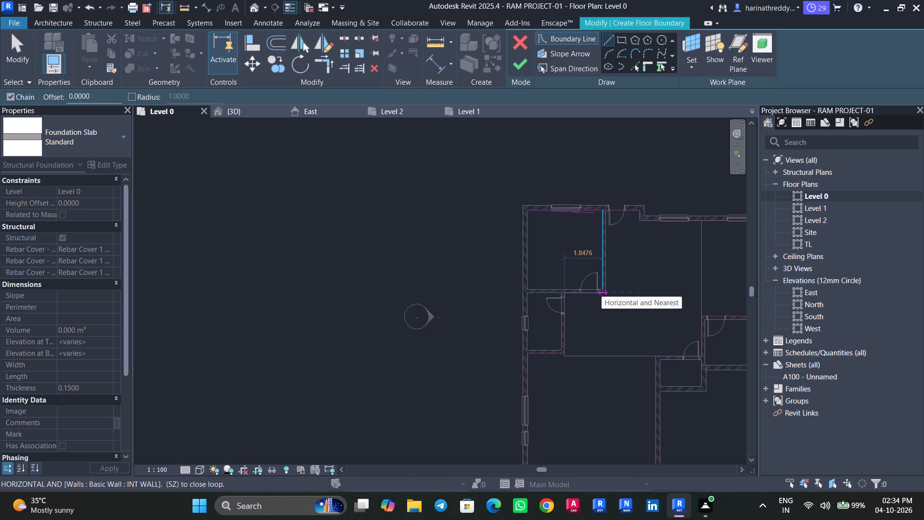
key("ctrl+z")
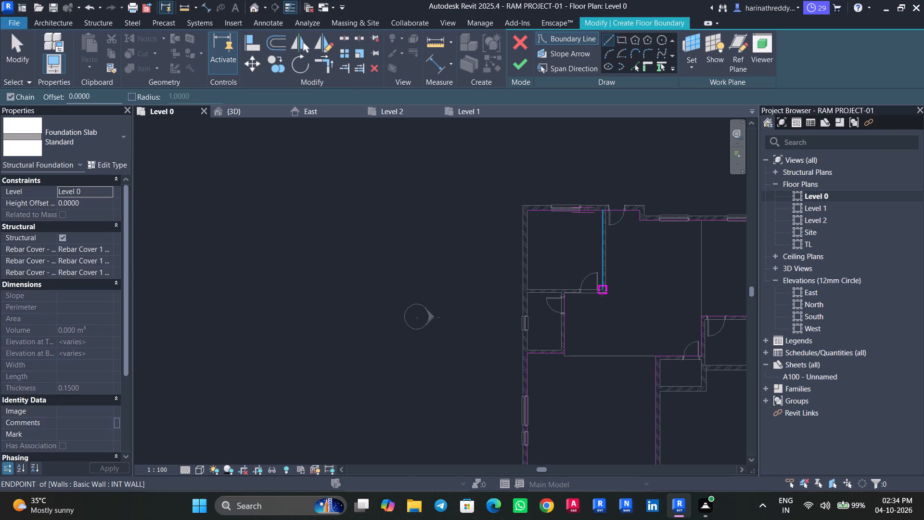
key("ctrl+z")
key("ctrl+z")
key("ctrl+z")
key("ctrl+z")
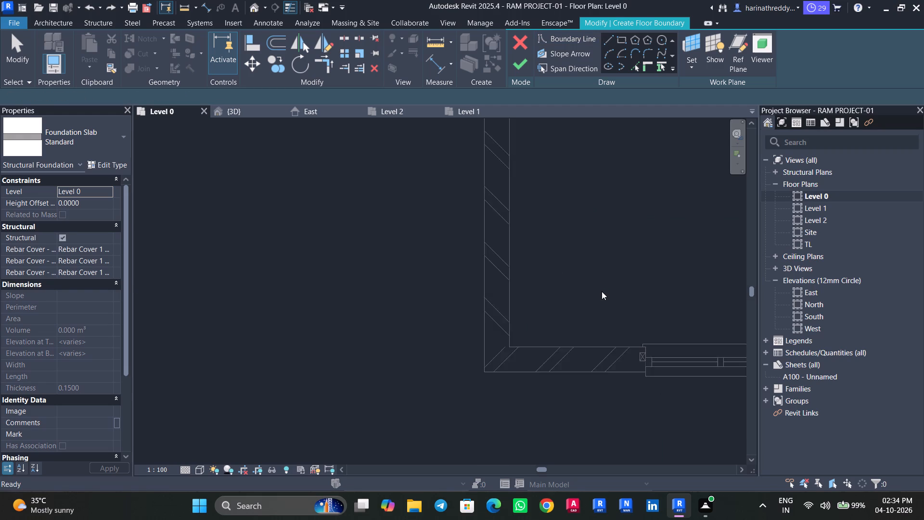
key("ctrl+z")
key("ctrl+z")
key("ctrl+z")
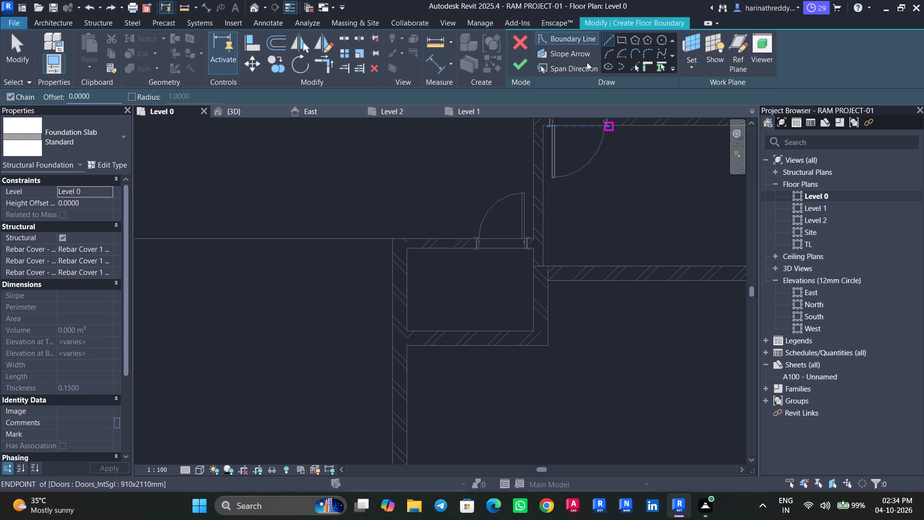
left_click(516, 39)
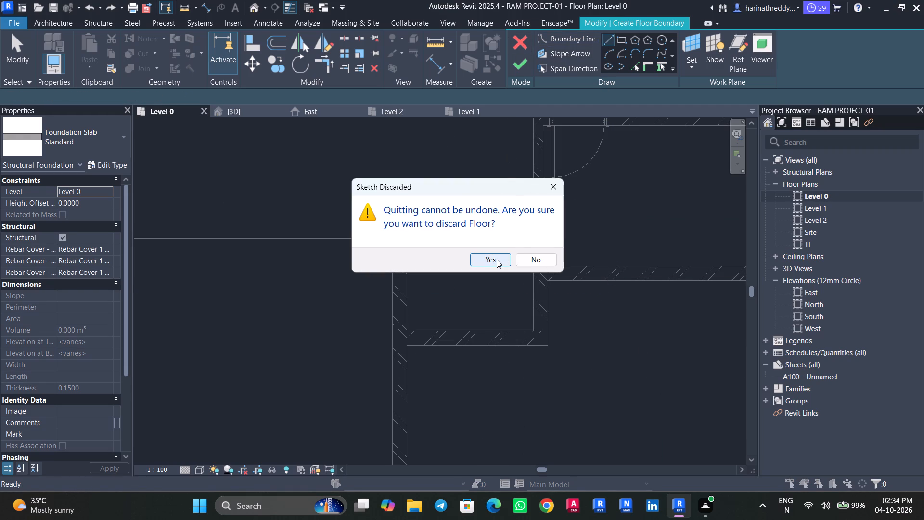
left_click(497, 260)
Examine how the DINING AERA and LIVING AREA floor edges meet at the interior wall corner near the small west room.
scroll(497, 258, "down", 3)
scroll(497, 258, "up", 1)
scroll(497, 258, "down", 4)
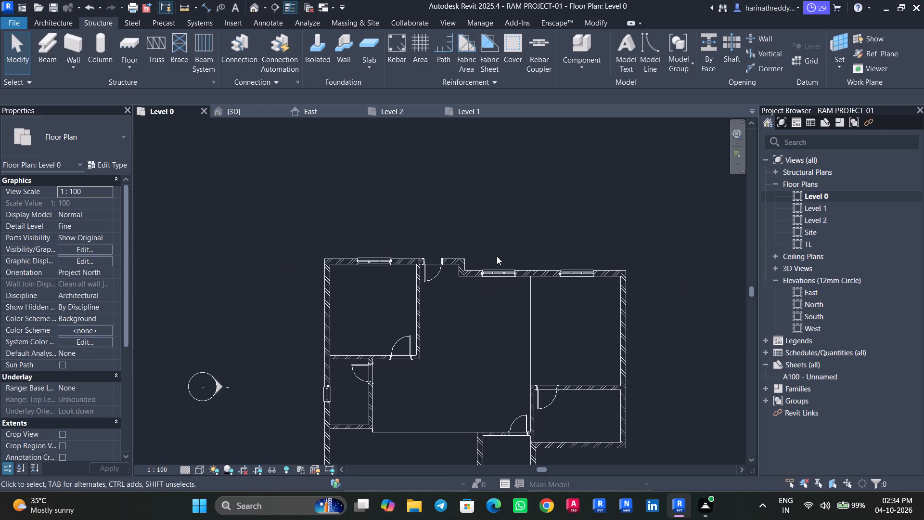
scroll(497, 256, "down", 2)
middle_click_drag(497, 256, 500, 184)
scroll(500, 184, "down", 1)
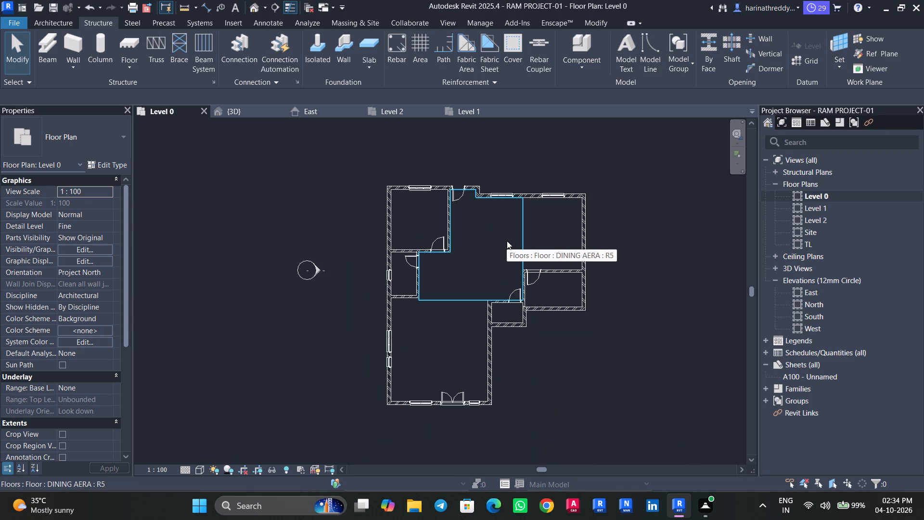
key("Escape")
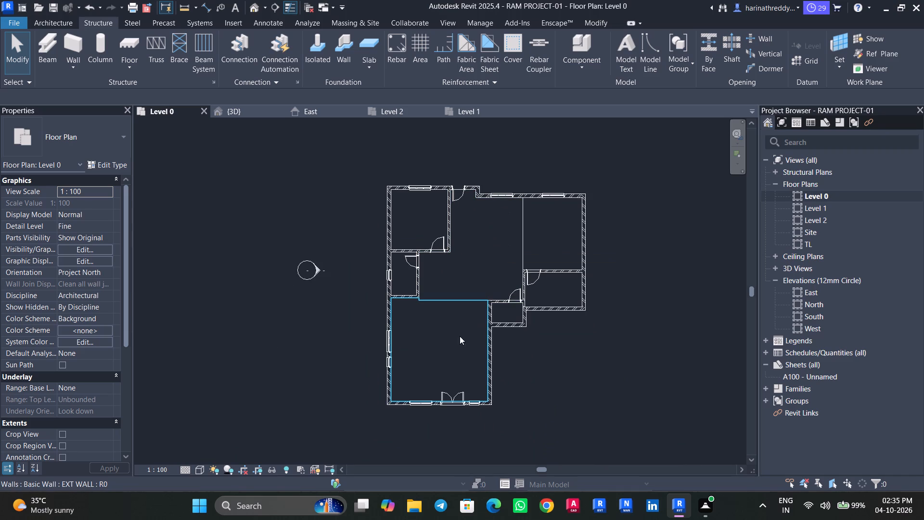
scroll(402, 337, "up", 7)
scroll(402, 337, "down", 1)
scroll(429, 278, "up", 10)
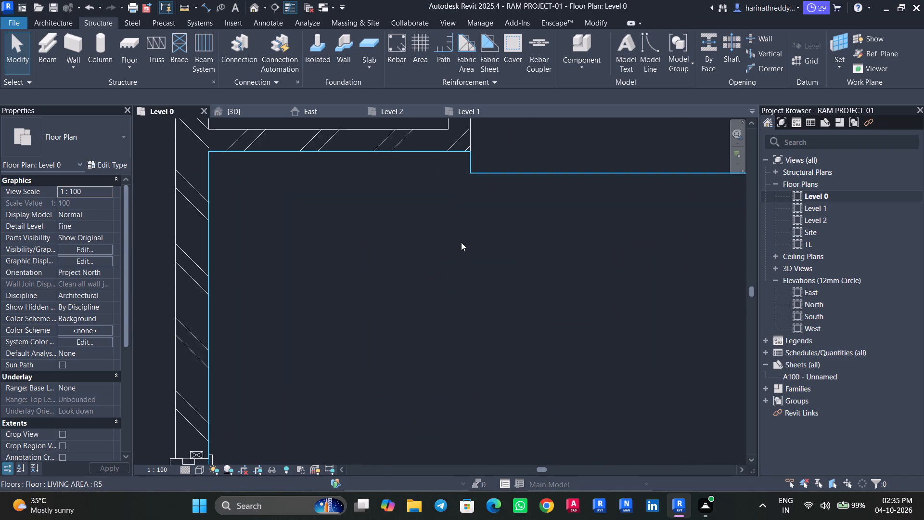
middle_click_drag(462, 229, 443, 305)
scroll(447, 284, "up", 8)
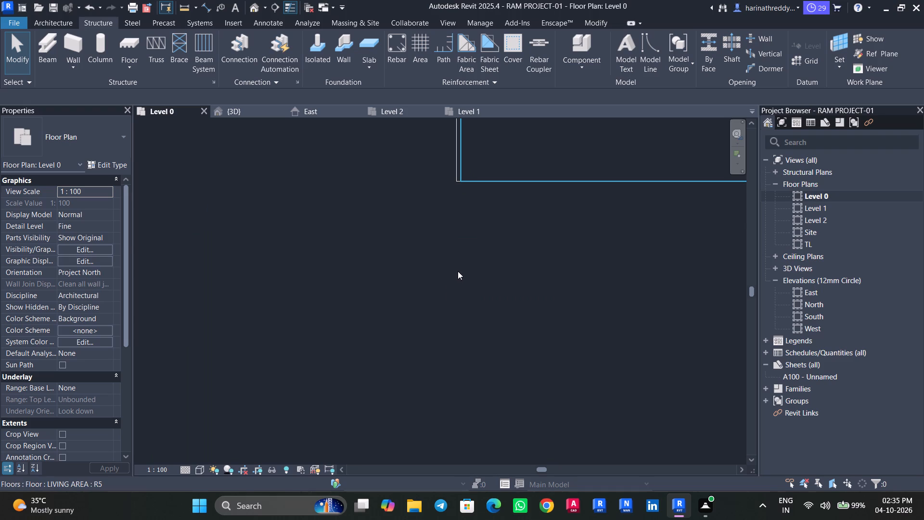
middle_click_drag(458, 271, 468, 403)
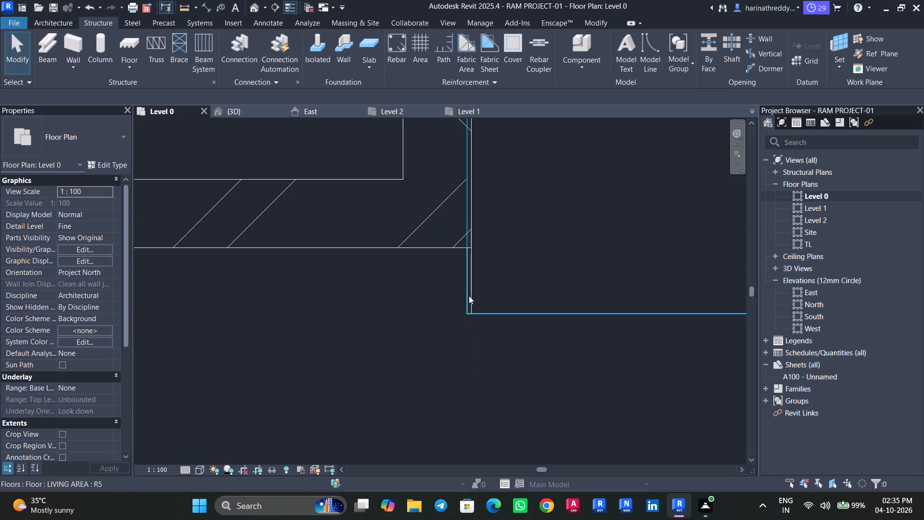
scroll(467, 296, "down", 7)
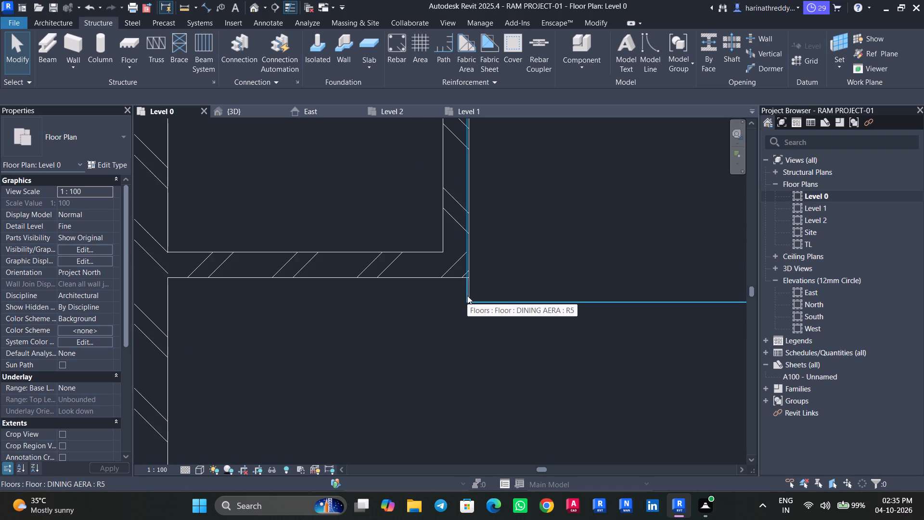
scroll(468, 296, "down", 1)
scroll(468, 296, "up", 2)
scroll(468, 296, "down", 1)
scroll(468, 296, "up", 2)
scroll(468, 296, "down", 1)
scroll(468, 296, "up", 9)
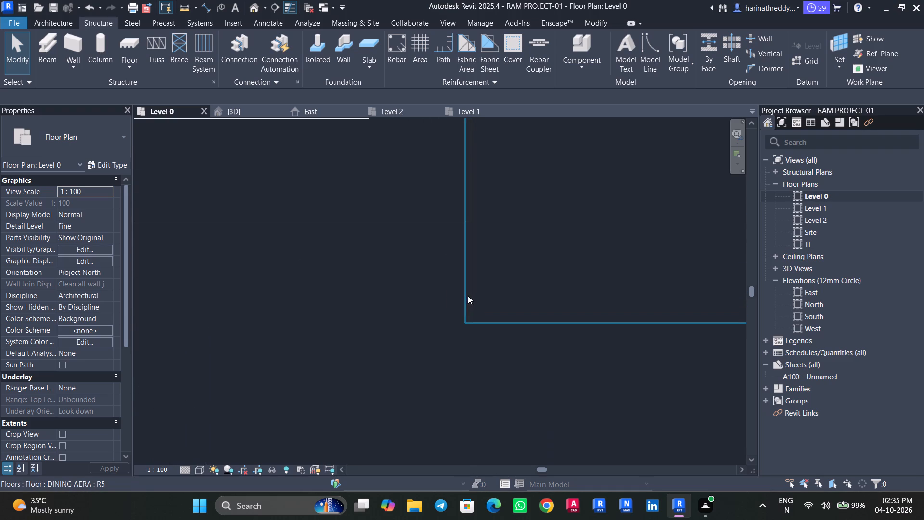
Edit the DINING AERA floor boundary, moving its west line to the east face of the small west room's wall, and finish the sketch.
left_click(499, 279)
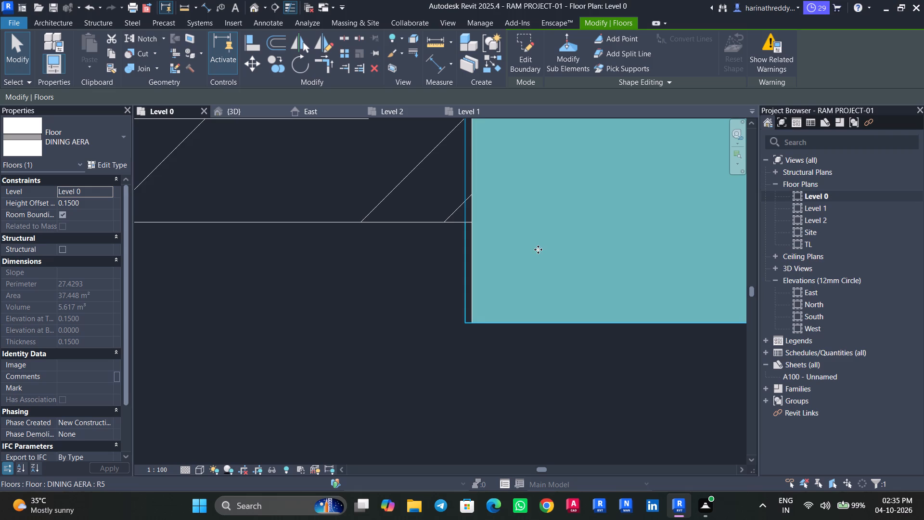
scroll(538, 248, "down", 1)
scroll(538, 248, "up", 1)
scroll(538, 248, "down", 1)
scroll(538, 248, "up", 1)
scroll(538, 248, "down", 3)
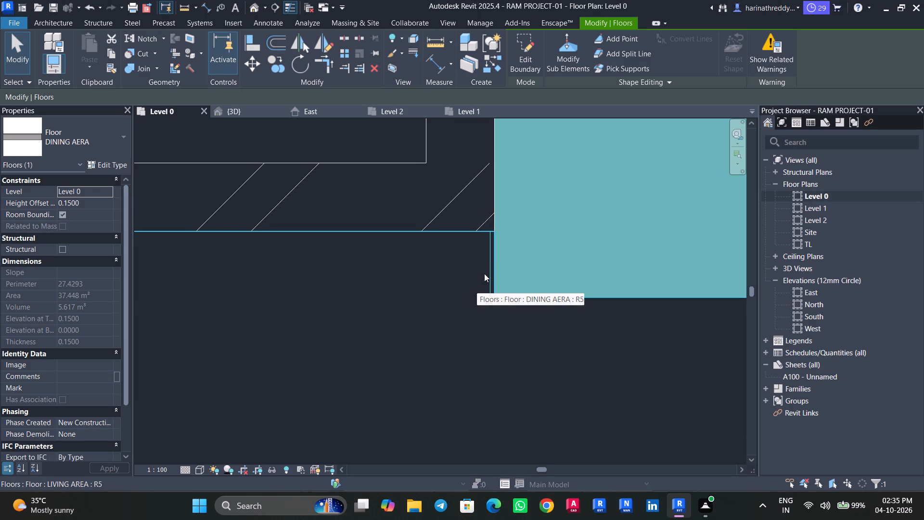
scroll(493, 257, "down", 13)
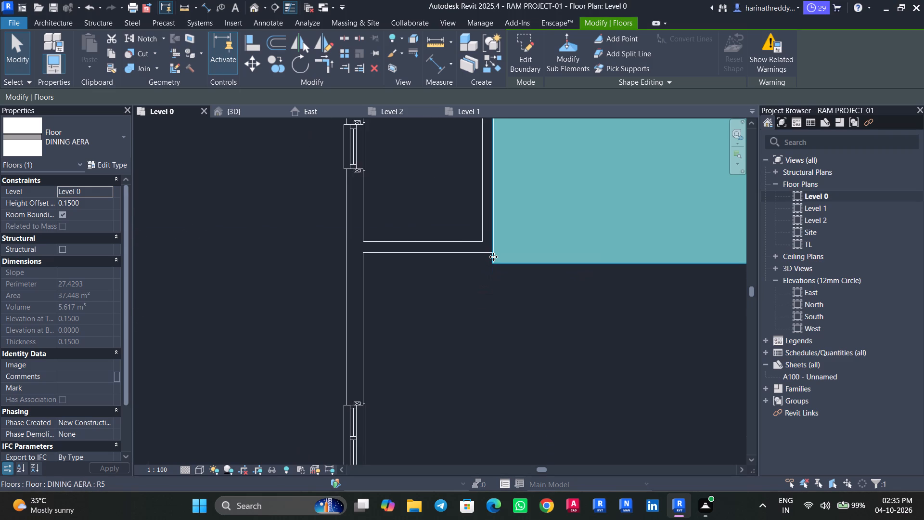
scroll(493, 257, "down", 5)
scroll(493, 257, "up", 19)
left_click(537, 45)
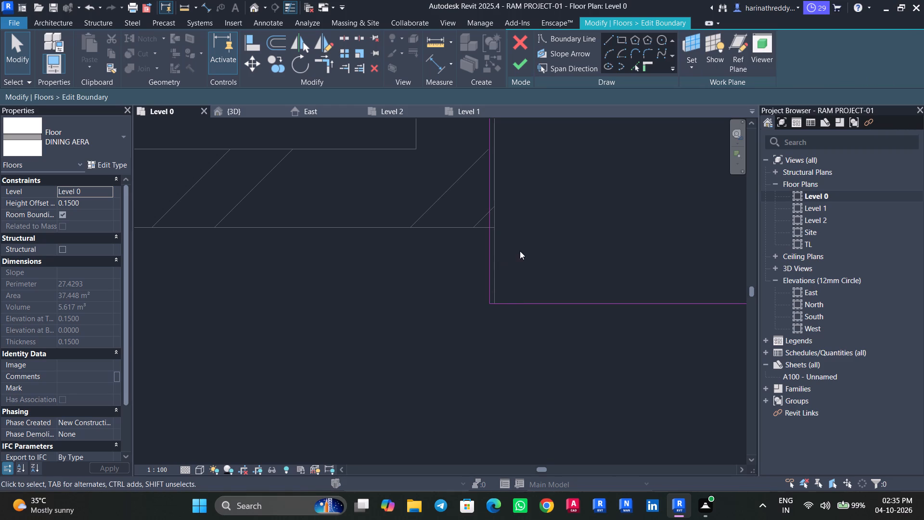
middle_click_drag(522, 251, 460, 519)
scroll(517, 265, "down", 7)
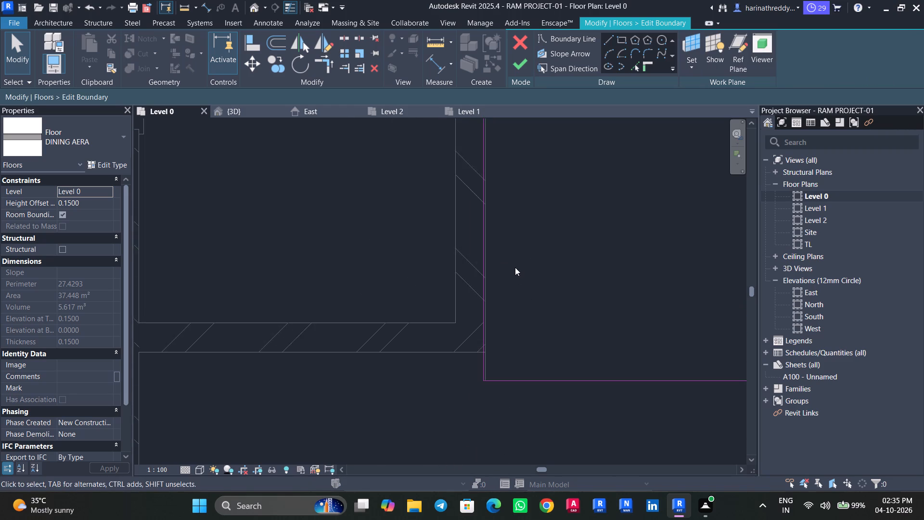
middle_click_drag(515, 269, 470, 519)
scroll(434, 325, "up", 14)
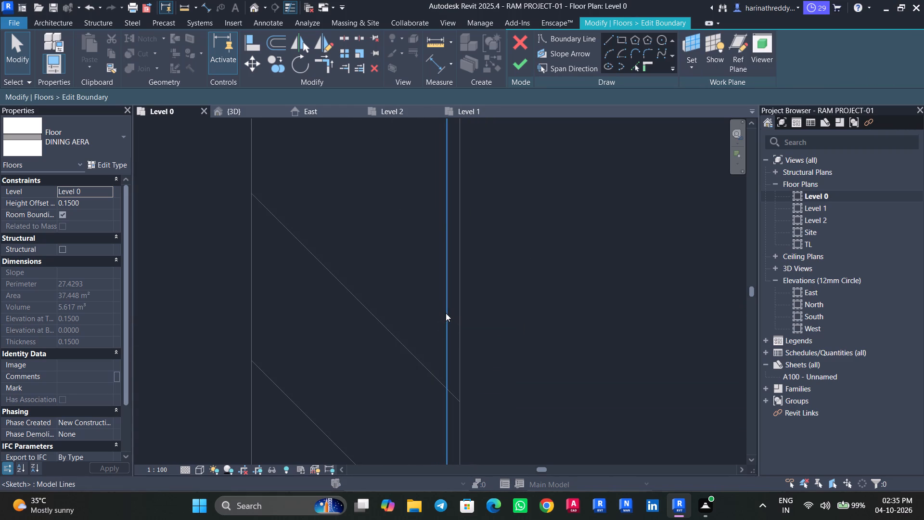
left_click_drag(446, 313, 462, 313)
scroll(462, 313, "down", 7)
scroll(501, 389, "down", 9)
scroll(501, 384, "up", 1)
scroll(501, 384, "down", 6)
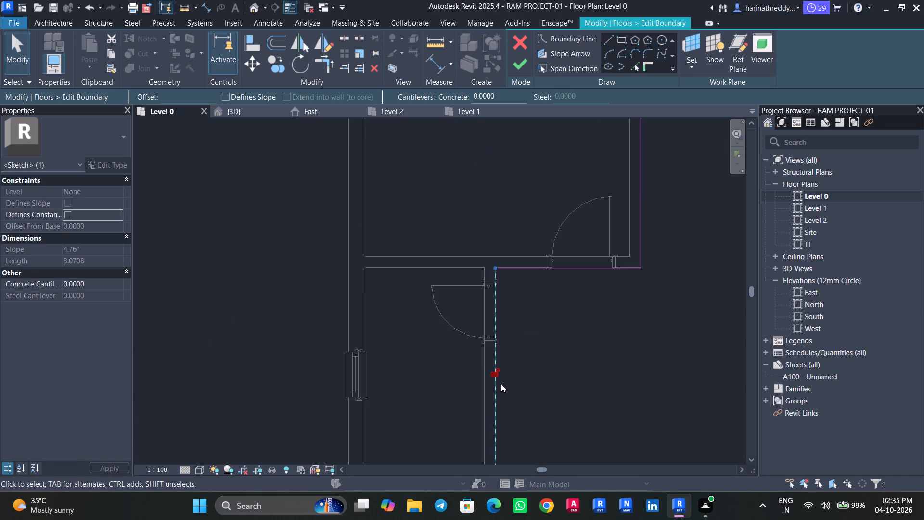
scroll(501, 384, "down", 4)
middle_click_drag(501, 384, 514, 319)
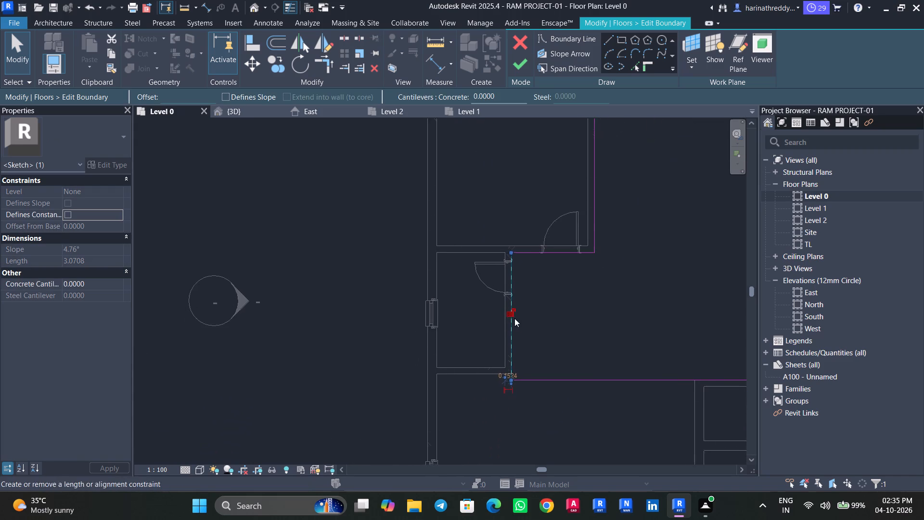
scroll(515, 321, "down", 1)
scroll(521, 361, "up", 17)
scroll(492, 390, "up", 6)
middle_click_drag(490, 394, 614, 218)
scroll(490, 394, "up", 1)
scroll(614, 218, "down", 1)
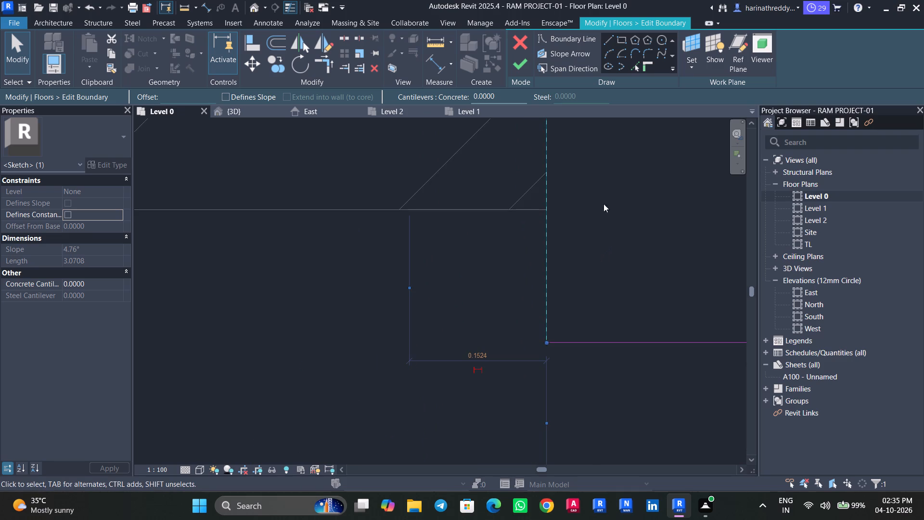
left_click(524, 63)
Examine the DINING AERA floor's edges against the surrounding walls, from the living area side to the north entrance.
scroll(590, 268, "down", 7)
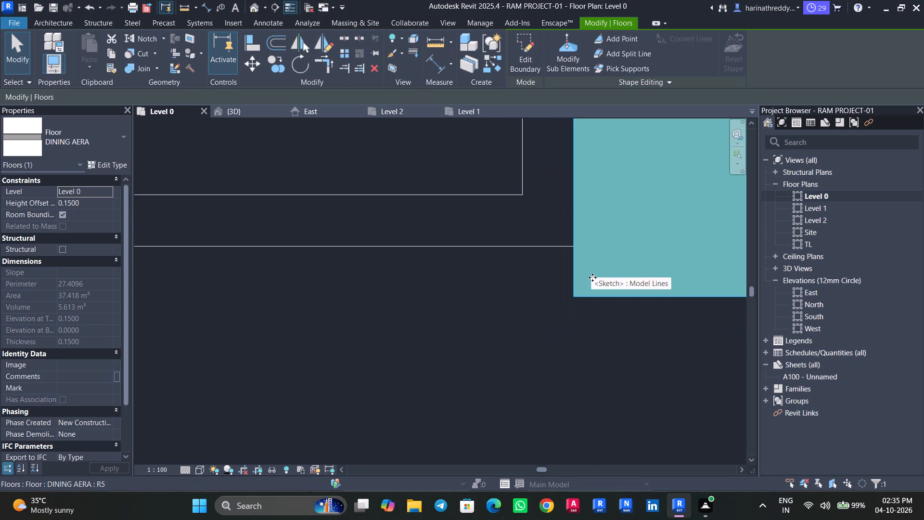
scroll(592, 279, "down", 11)
middle_click_drag(589, 290, 372, 329)
middle_click_drag(616, 314, 510, 320)
scroll(616, 314, "down", 1)
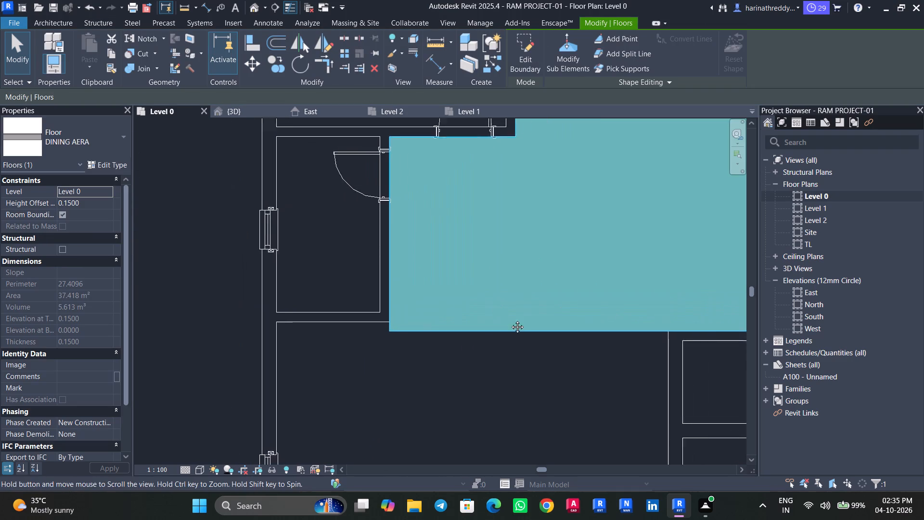
middle_click_drag(510, 320, 345, 320)
scroll(535, 284, "up", 17)
scroll(559, 302, "down", 12)
scroll(561, 297, "up", 1)
scroll(561, 297, "down", 4)
scroll(560, 184, "down", 1)
middle_click_drag(559, 183, 509, 451)
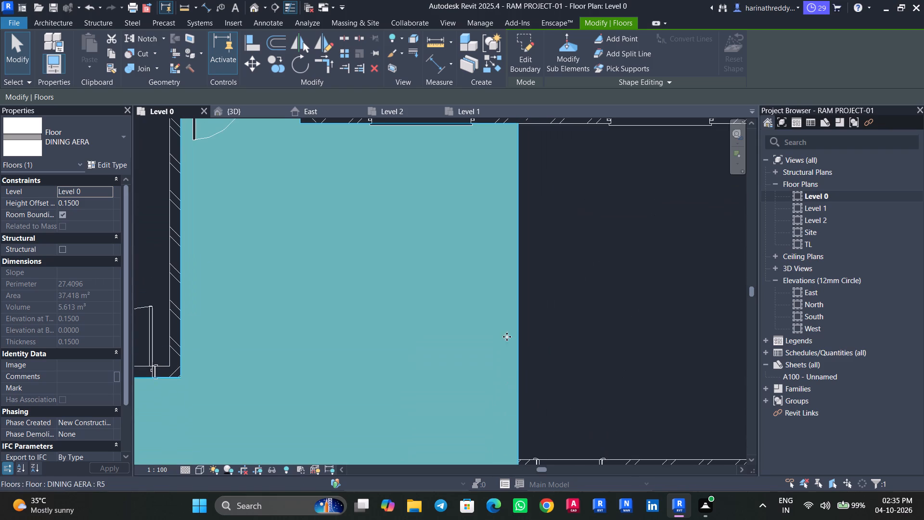
middle_click_drag(502, 252, 526, 469)
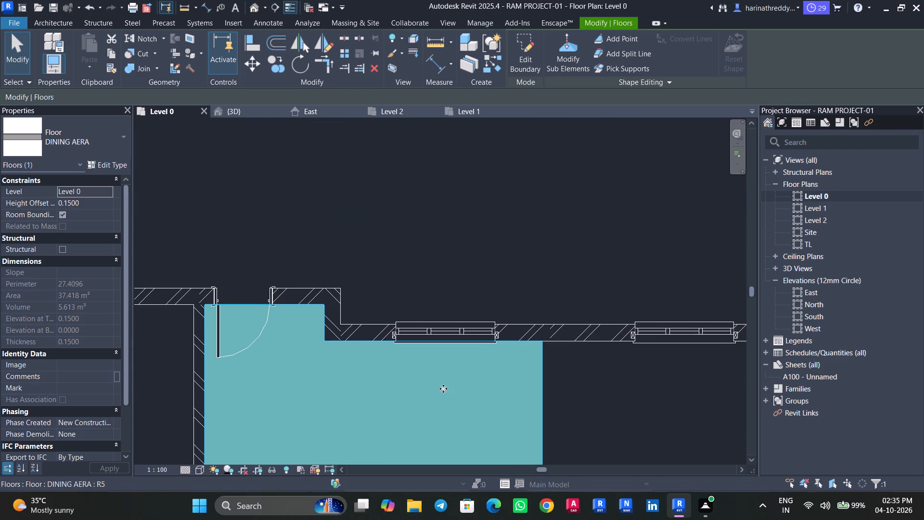
middle_click_drag(360, 347, 689, 247)
scroll(603, 370, "down", 7)
middle_click_drag(588, 349, 576, 303)
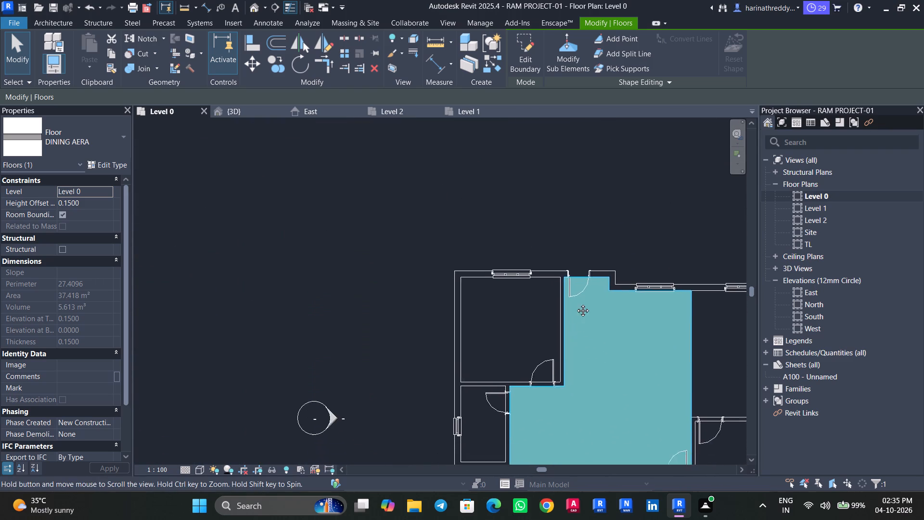
middle_click_drag(576, 303, 543, 182)
Move the DINING AERA floor slightly north so its edge meets the south face of the north-west room's south wall.
scroll(465, 262, "up", 12)
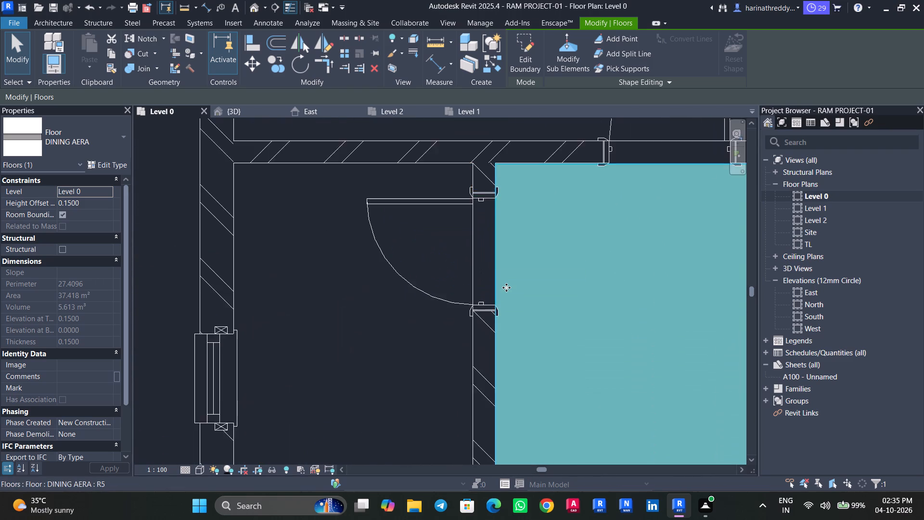
scroll(507, 287, "down", 5)
scroll(564, 229, "up", 9)
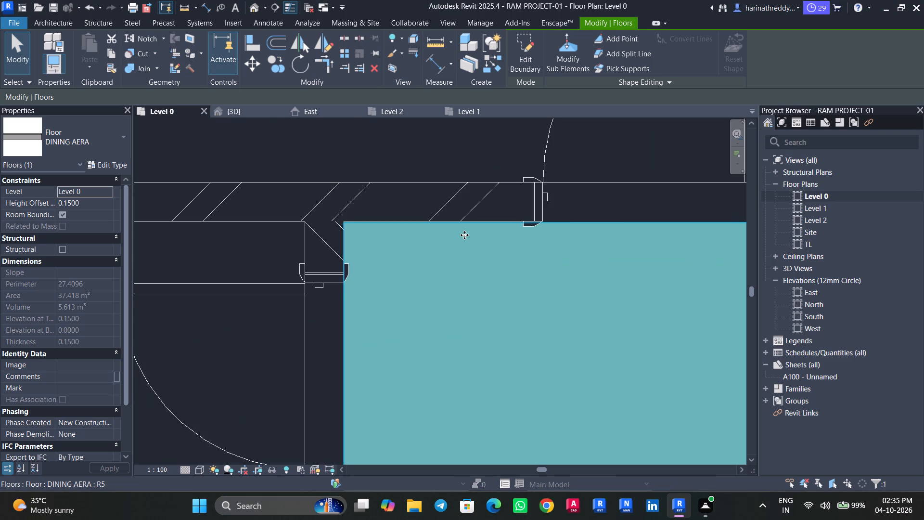
scroll(464, 234, "up", 8)
scroll(522, 221, "down", 1)
scroll(522, 221, "up", 3)
scroll(522, 221, "down", 1)
scroll(522, 221, "up", 2)
middle_click_drag(555, 208, 530, 310)
scroll(544, 291, "up", 9)
left_click_drag(544, 301, 546, 297)
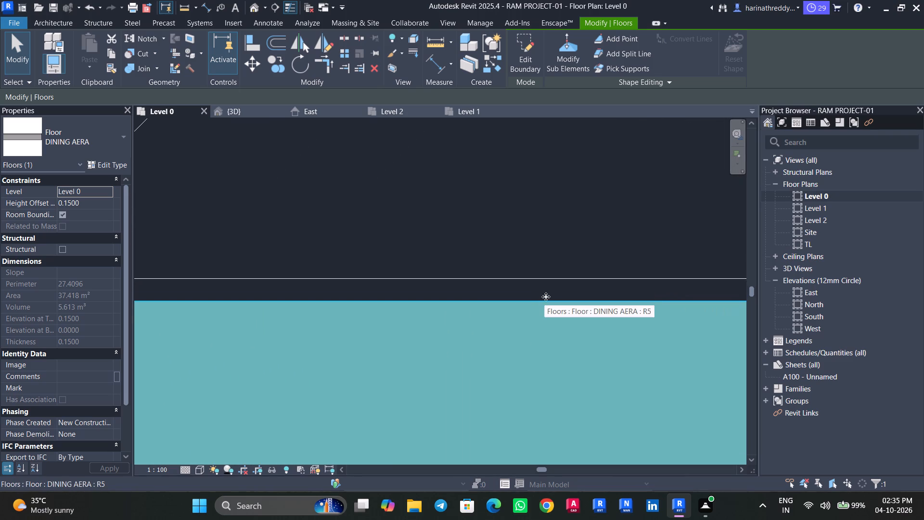
left_click_drag(546, 297, 549, 279)
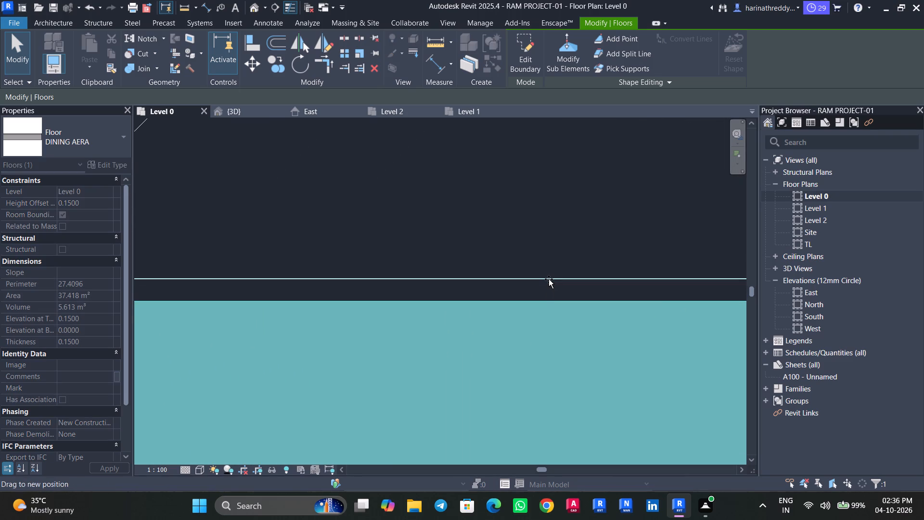
left_click_drag(549, 279, 549, 279)
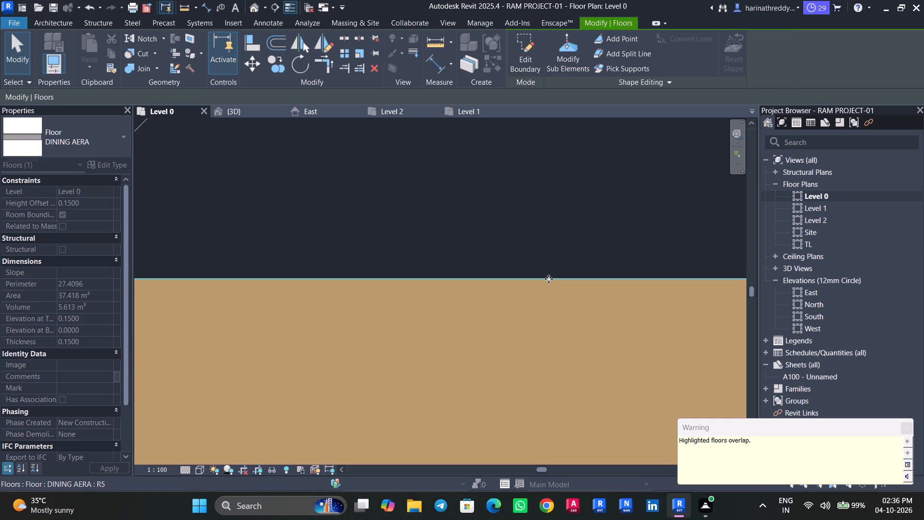
scroll(549, 279, "up", 8)
scroll(550, 279, "down", 7)
scroll(580, 322, "down", 15)
scroll(581, 322, "up", 1)
scroll(581, 322, "down", 2)
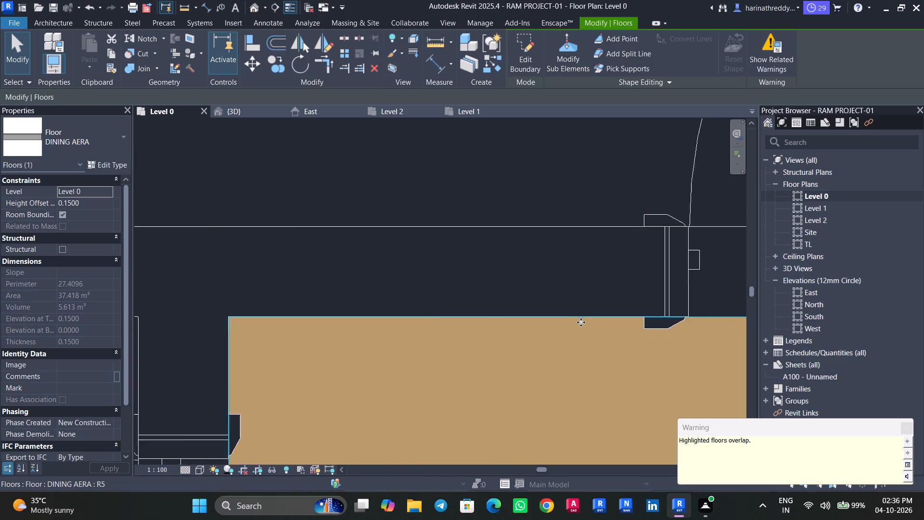
scroll(581, 322, "down", 6)
left_click(908, 429)
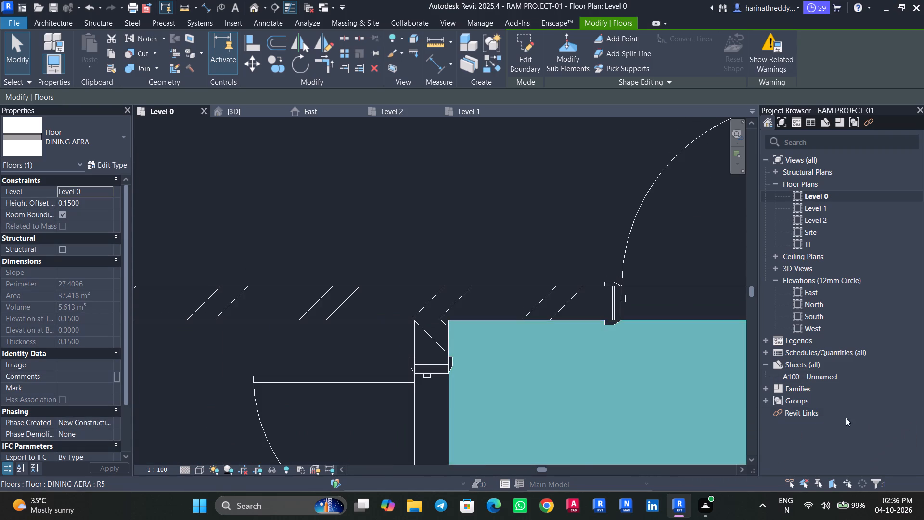
Move the DINING AERA floor slightly west so its edge meets the east face of the north-west room's east wall.
scroll(704, 379, "down", 8)
middle_click_drag(646, 362, 450, 236)
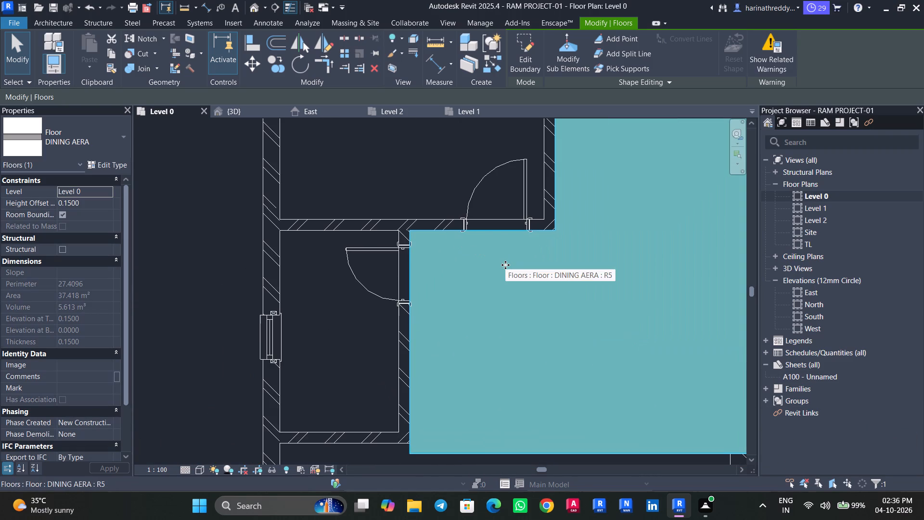
scroll(544, 211, "up", 4)
scroll(548, 210, "down", 1)
scroll(550, 209, "up", 9)
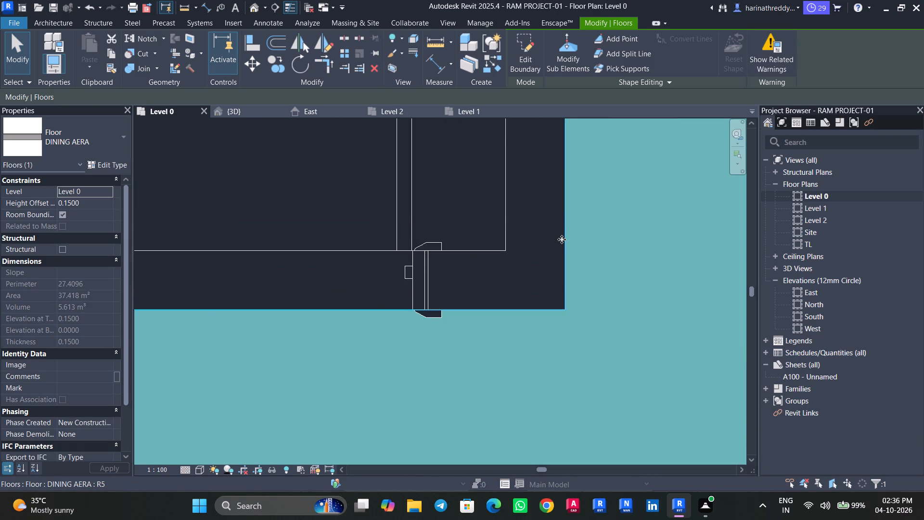
scroll(562, 240, "up", 19)
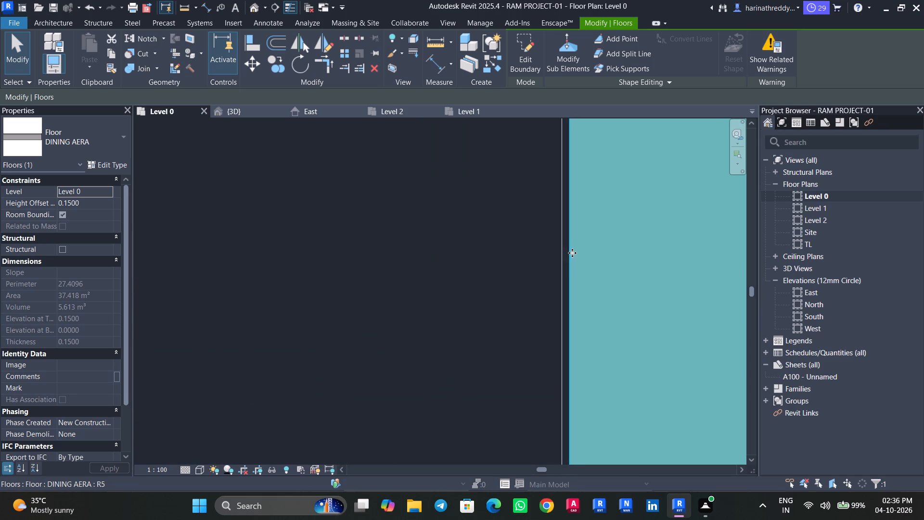
scroll(572, 253, "up", 13)
scroll(574, 252, "down", 1)
scroll(574, 252, "up", 5)
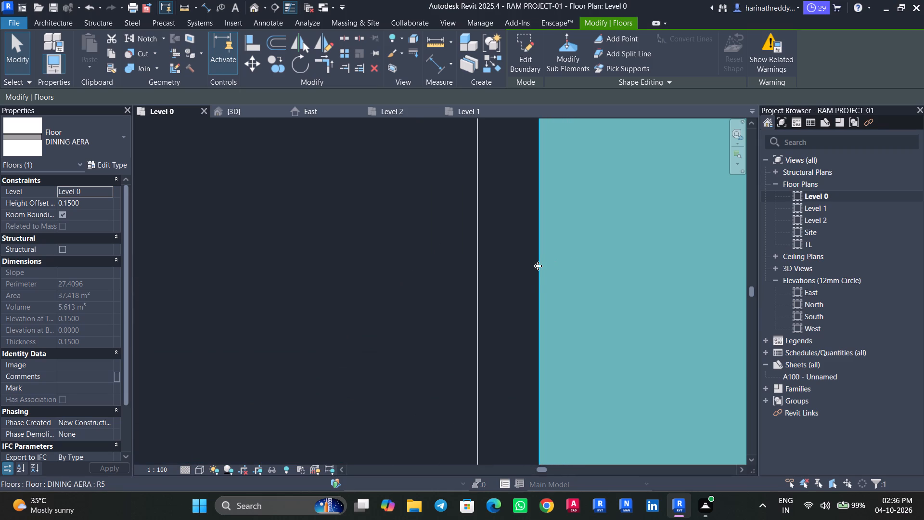
left_click_drag(540, 266, 480, 293)
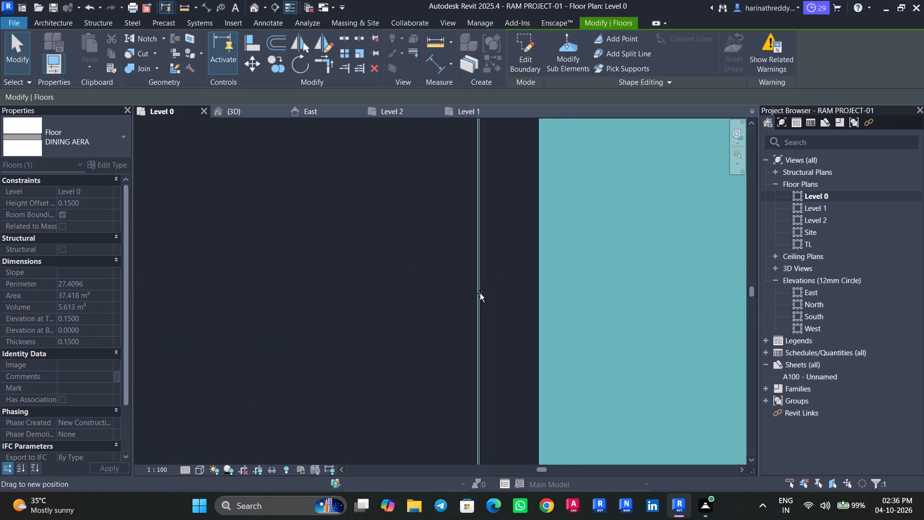
left_click_drag(480, 293, 480, 298)
left_click_drag(480, 298, 478, 301)
scroll(481, 299, "down", 6)
scroll(485, 299, "up", 1)
scroll(486, 299, "down", 7)
scroll(501, 294, "up", 1)
scroll(501, 294, "down", 1)
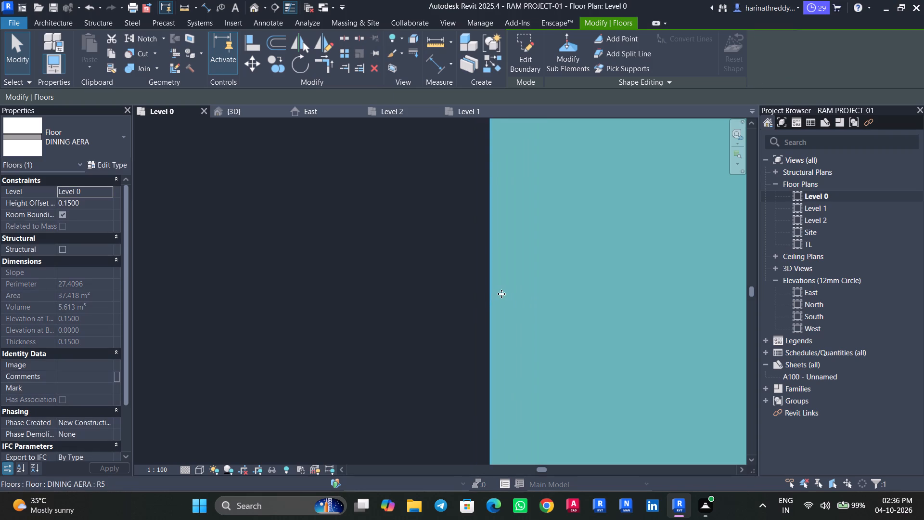
Examine the DINING AERA floor's north edges against the exterior wall beside the entrance door and at the wall's jog.
scroll(501, 294, "down", 20)
scroll(505, 292, "down", 15)
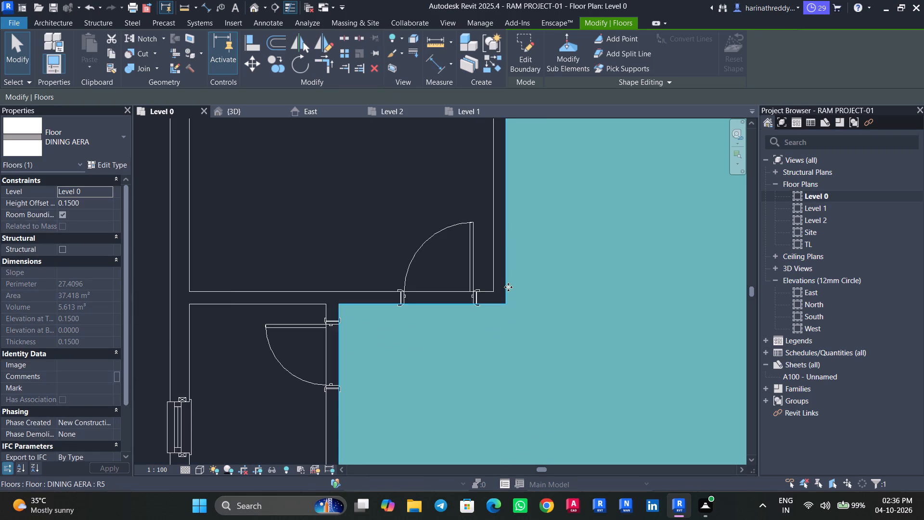
scroll(516, 279, "down", 8)
middle_click_drag(521, 256, 491, 361)
scroll(514, 264, "down", 1)
scroll(514, 264, "up", 10)
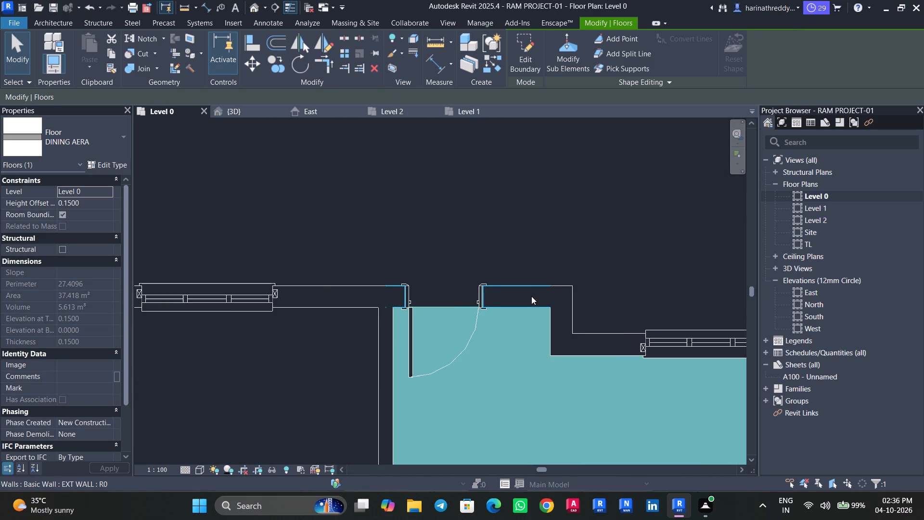
scroll(529, 304, "up", 8)
scroll(588, 317, "up", 5)
scroll(588, 317, "down", 1)
scroll(588, 317, "up", 14)
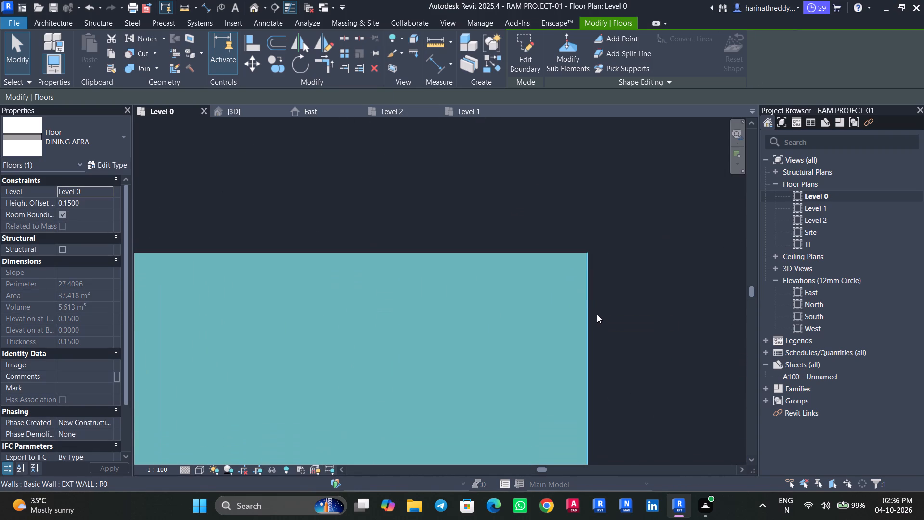
scroll(578, 281, "up", 8)
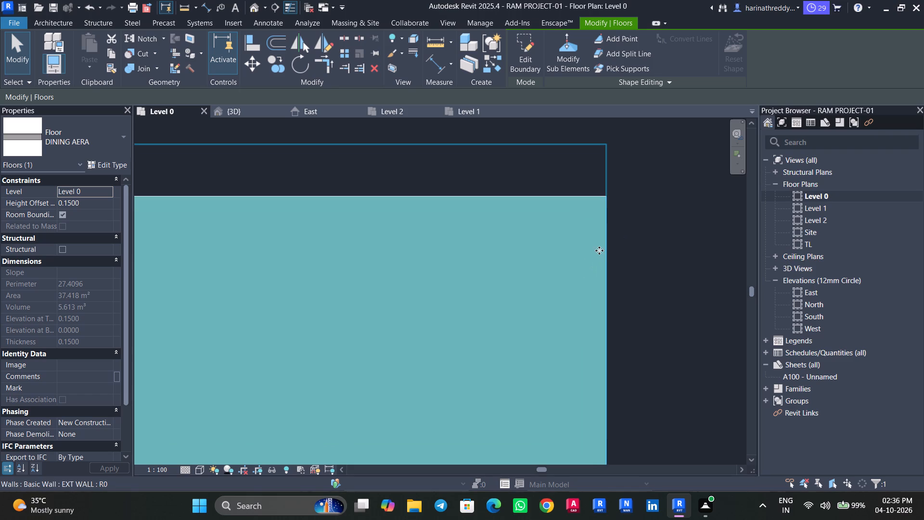
scroll(589, 273, "down", 18)
scroll(582, 282, "up", 1)
scroll(582, 282, "down", 1)
scroll(580, 283, "up", 7)
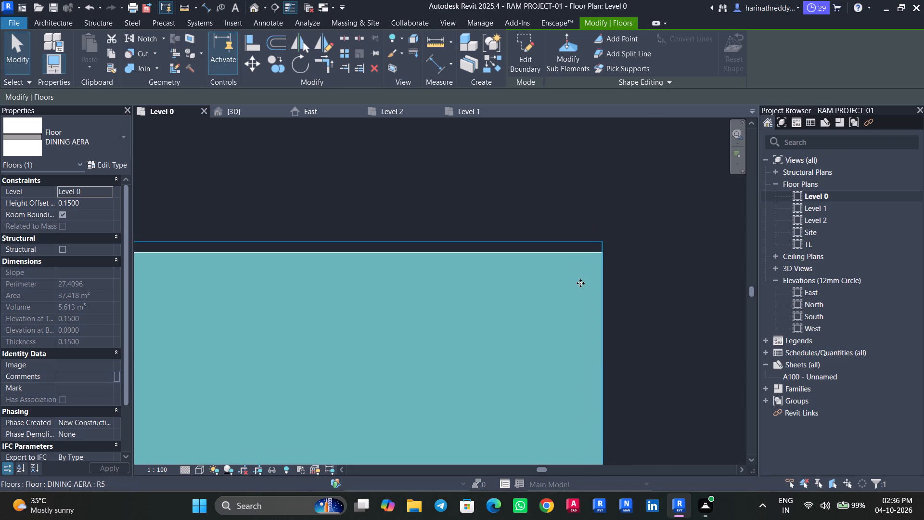
scroll(579, 276, "up", 9)
scroll(581, 276, "down", 12)
scroll(591, 291, "up", 1)
scroll(593, 311, "down", 3)
middle_click_drag(589, 351, 577, 164)
scroll(574, 330, "down", 15)
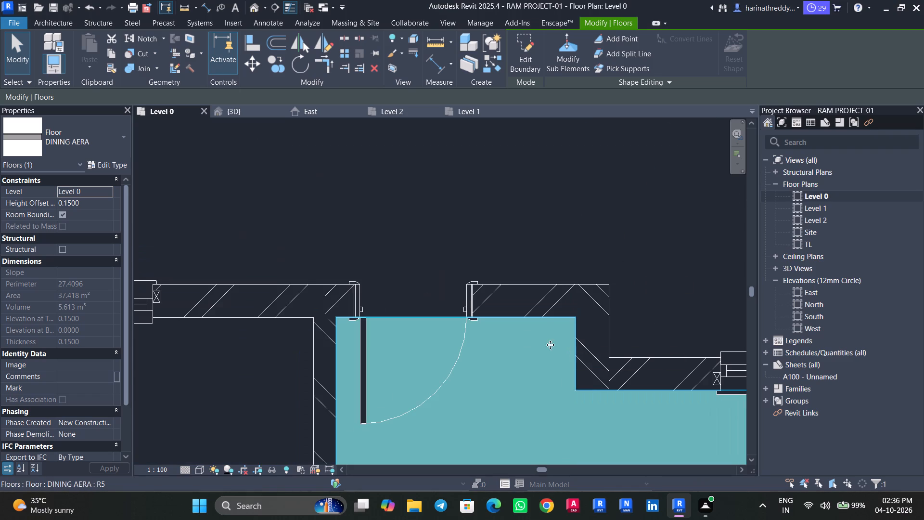
scroll(544, 315, "up", 16)
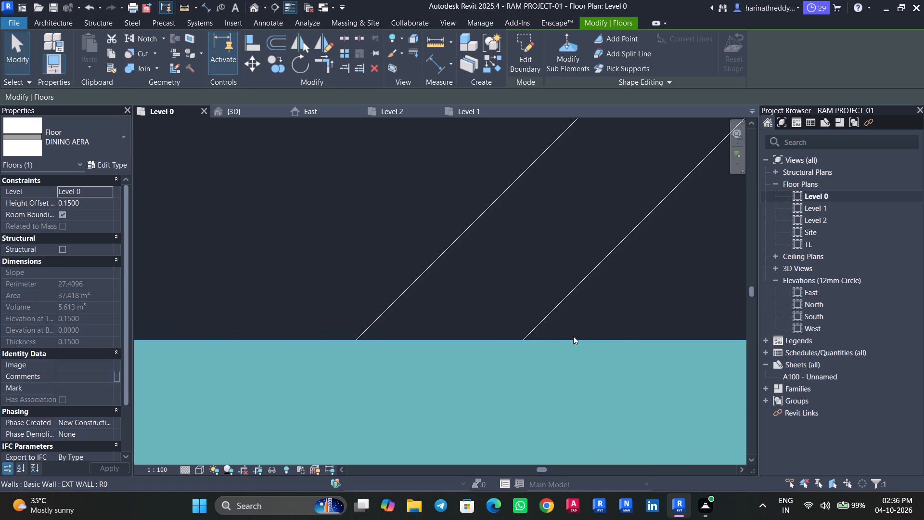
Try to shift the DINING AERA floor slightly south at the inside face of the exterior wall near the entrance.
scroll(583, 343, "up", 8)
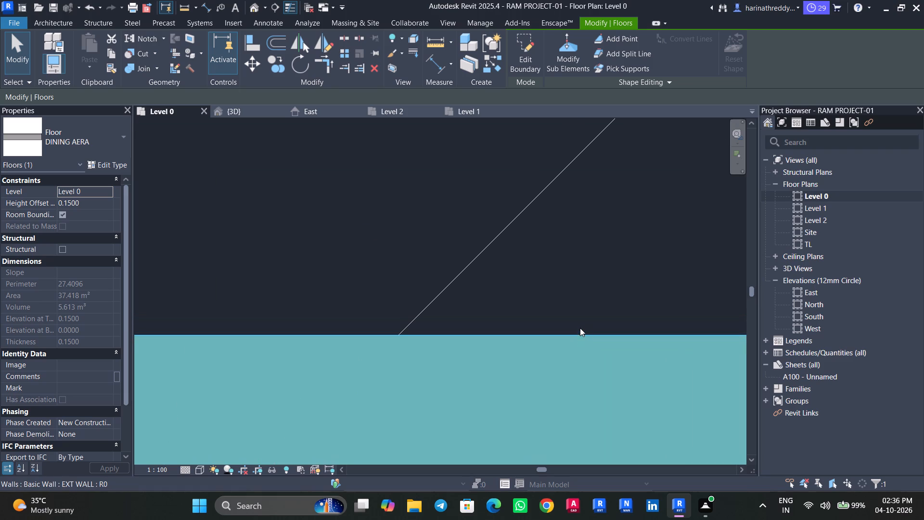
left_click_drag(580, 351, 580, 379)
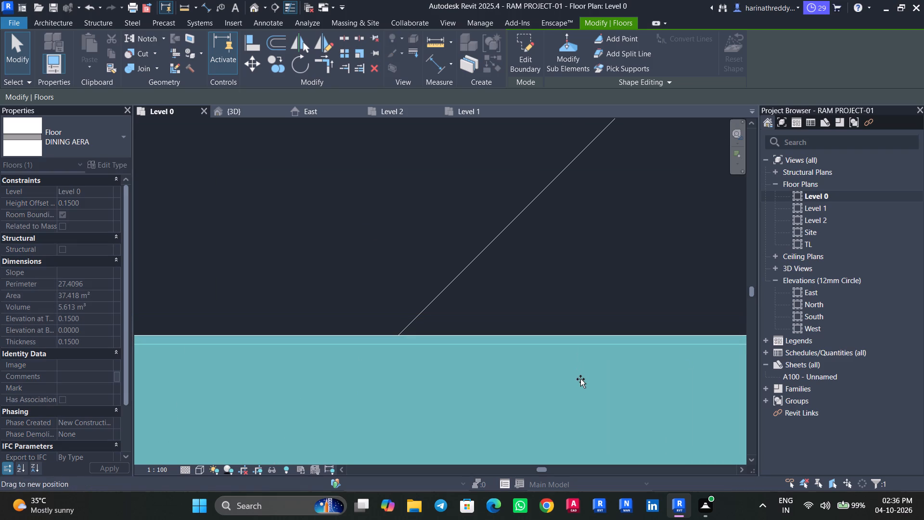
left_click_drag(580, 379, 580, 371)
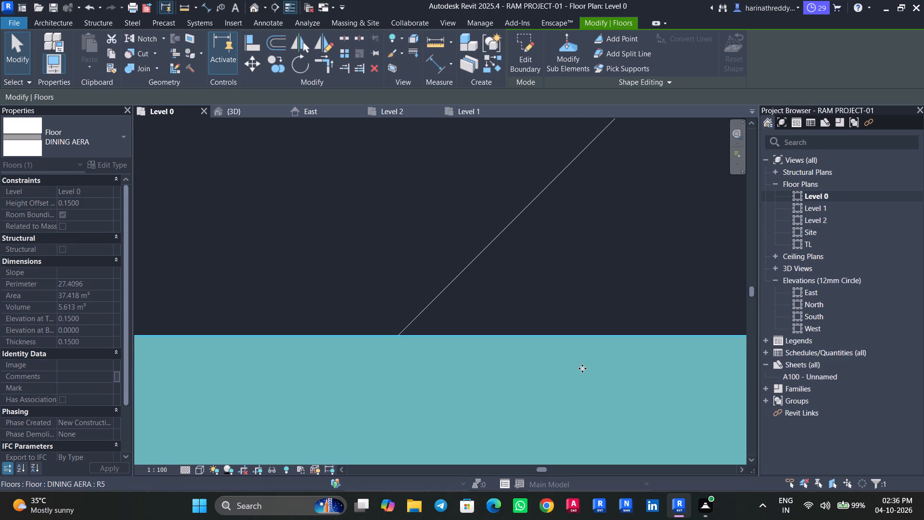
Examine the DINING AERA floor's edges from the entrance door and wall jog to the north-east corner beside the window.
scroll(582, 368, "down", 18)
middle_click_drag(582, 368, 502, 253)
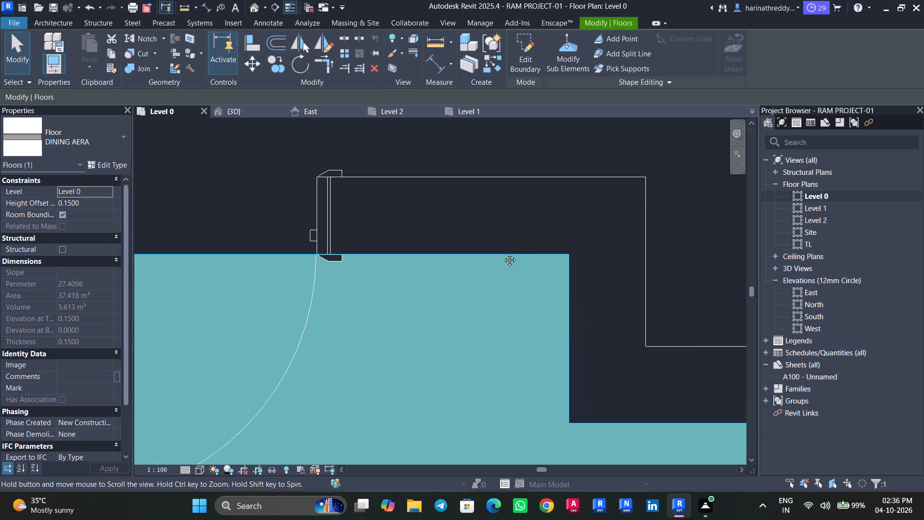
middle_click_drag(502, 253, 501, 250)
middle_click_drag(625, 440, 405, 328)
scroll(543, 313, "down", 4)
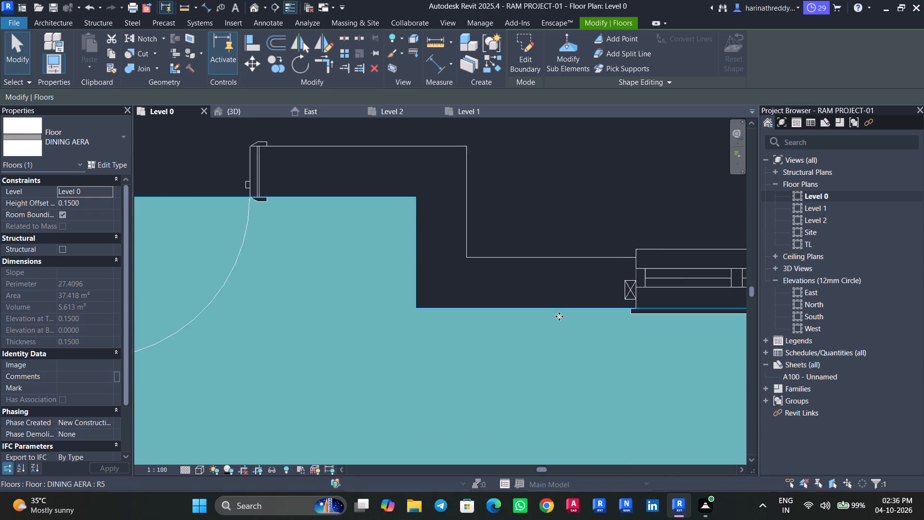
middle_click_drag(607, 355, 398, 310)
middle_click_drag(615, 299, 458, 296)
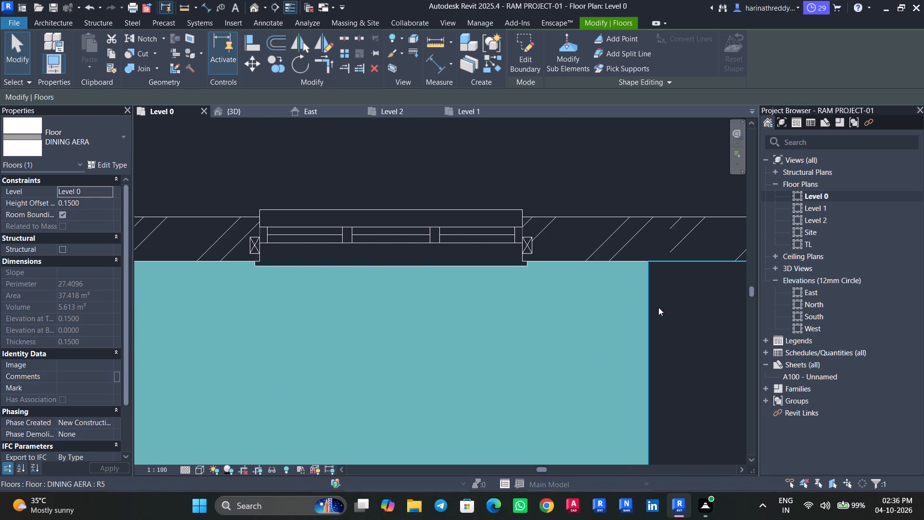
scroll(656, 312, "up", 15)
scroll(590, 332, "up", 1)
scroll(590, 332, "down", 1)
scroll(590, 332, "up", 7)
scroll(640, 325, "up", 2)
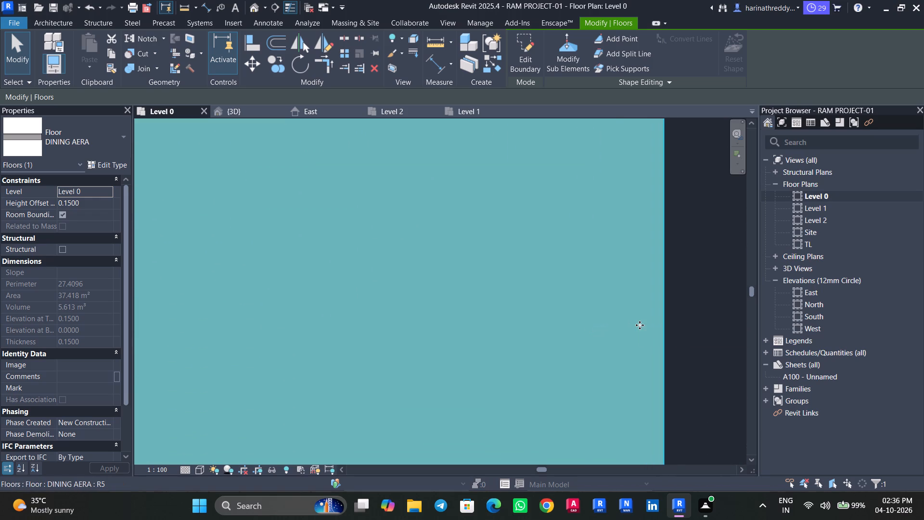
scroll(640, 325, "up", 2)
scroll(636, 330, "down", 4)
scroll(572, 321, "down", 20)
scroll(547, 338, "up", 1)
scroll(547, 338, "down", 5)
Examine the DINING AERA floor's east and south edges down to the small room's door and the LIVING AREA corner.
middle_click_drag(545, 339, 588, 140)
scroll(588, 300, "down", 1)
middle_click_drag(571, 331, 666, 124)
scroll(600, 338, "down", 5)
middle_click_drag(600, 338, 597, 323)
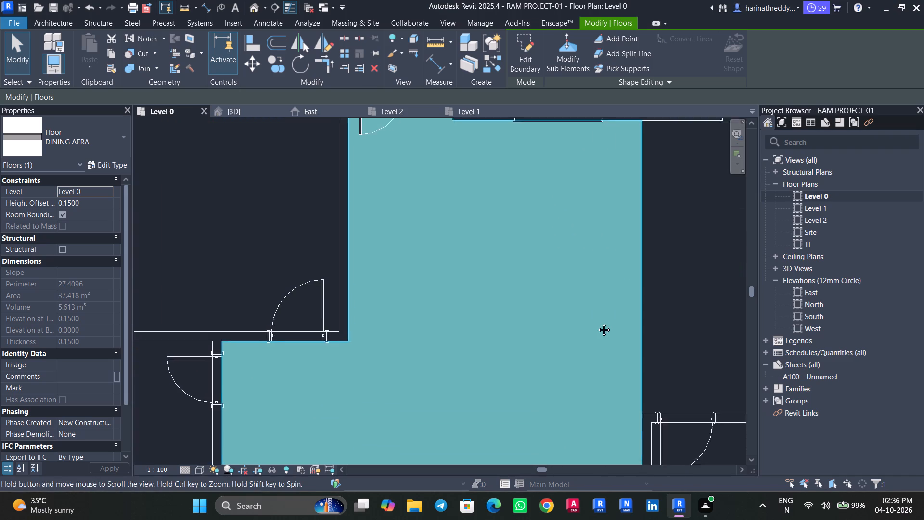
scroll(597, 312, "down", 1)
middle_click_drag(597, 323, 619, 130)
scroll(640, 327, "up", 9)
scroll(679, 264, "up", 6)
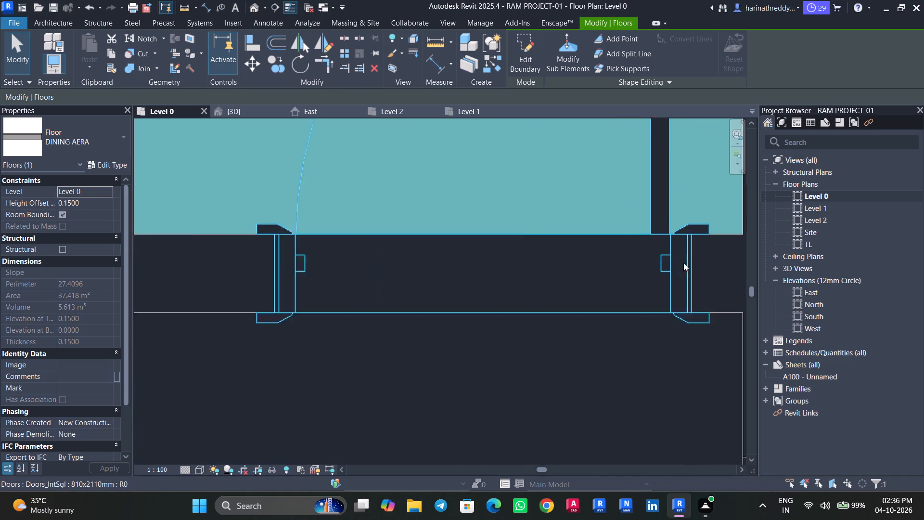
scroll(683, 263, "up", 3)
middle_click_drag(691, 261, 698, 264)
scroll(691, 261, "down", 2)
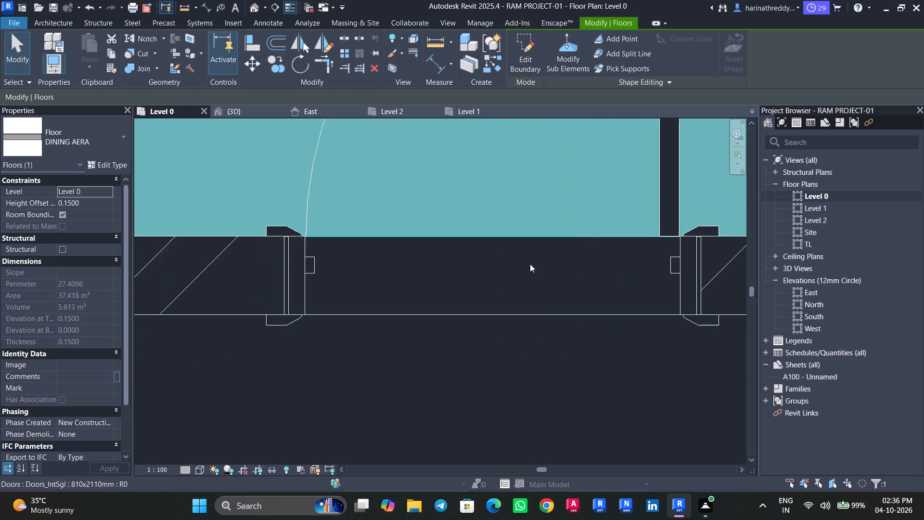
scroll(422, 264, "up", 1)
scroll(421, 264, "down", 13)
middle_click_drag(419, 265, 692, 295)
scroll(692, 295, "up", 1)
scroll(441, 298, "down", 6)
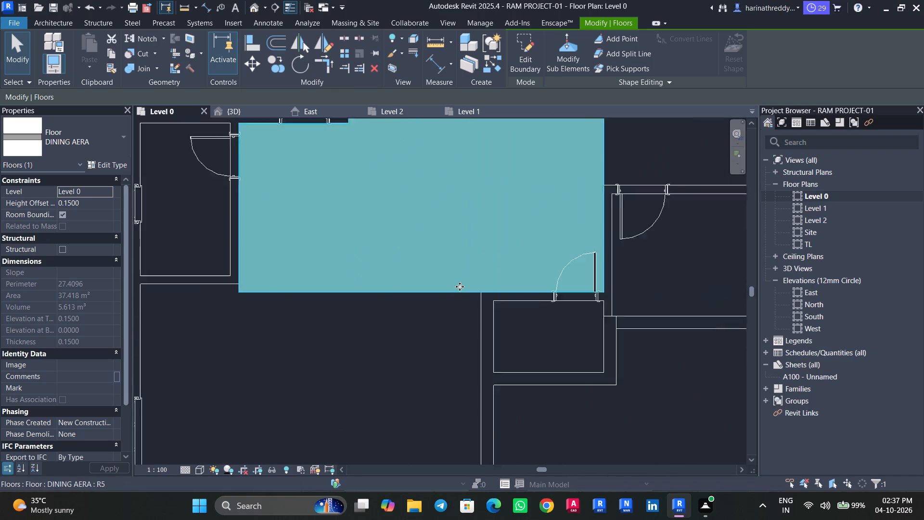
middle_click_drag(466, 285, 728, 253)
scroll(520, 252, "up", 8)
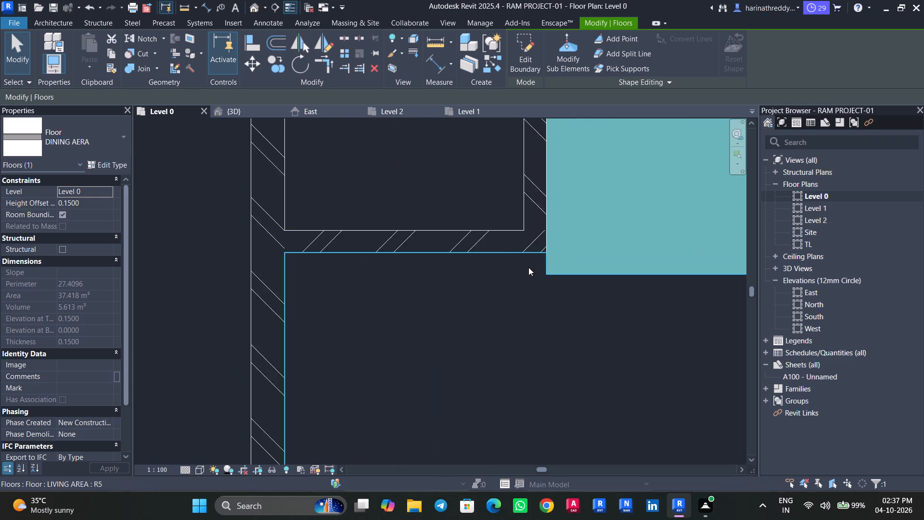
scroll(528, 267, "up", 15)
scroll(563, 264, "down", 7)
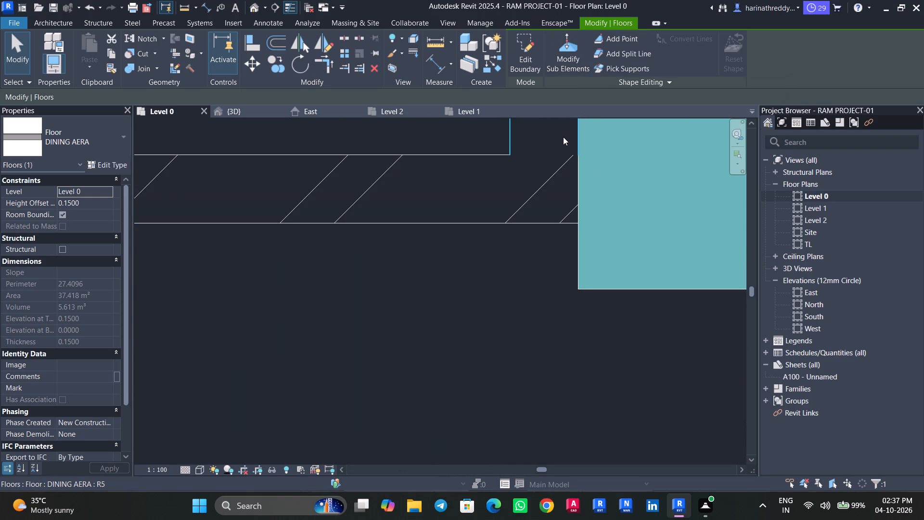
key("Escape")
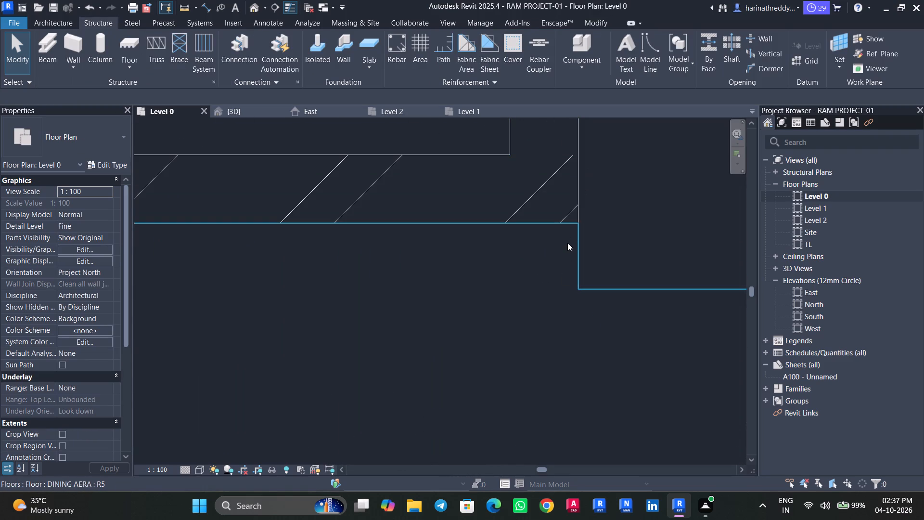
Examine the LIVING AREA floor's boundary from its step beside the DINING AERA to the double doors in the south wall.
scroll(567, 247, "up", 7)
scroll(567, 247, "down", 1)
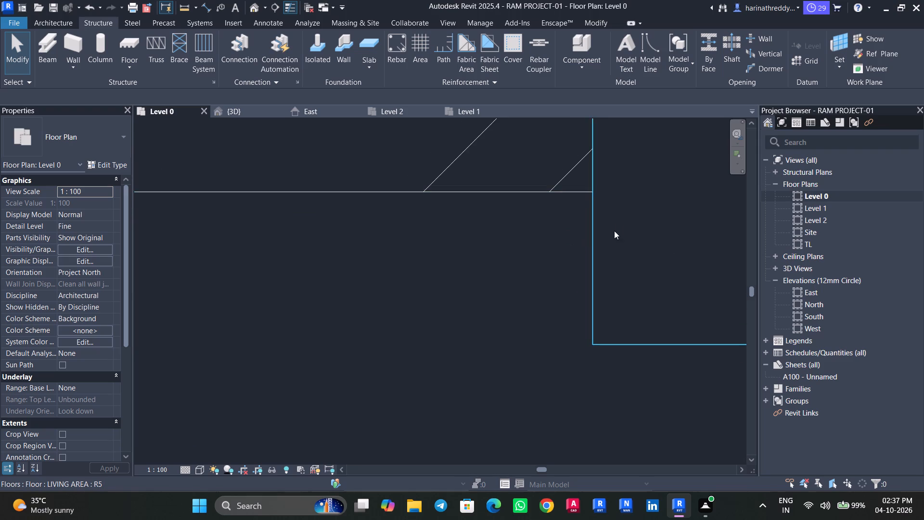
scroll(618, 224, "down", 15)
scroll(612, 236, "up", 1)
scroll(612, 236, "down", 7)
middle_click_drag(616, 247, 368, 191)
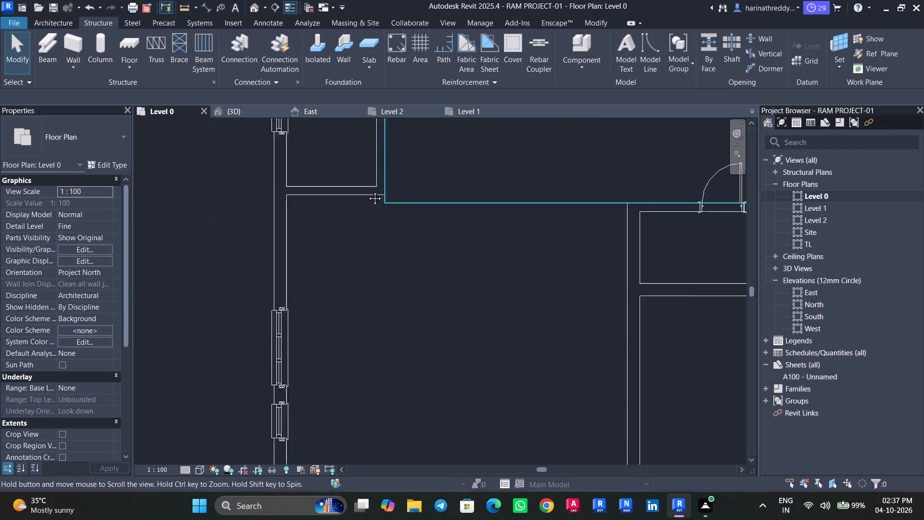
middle_click_drag(368, 191, 363, 186)
scroll(362, 186, "up", 1)
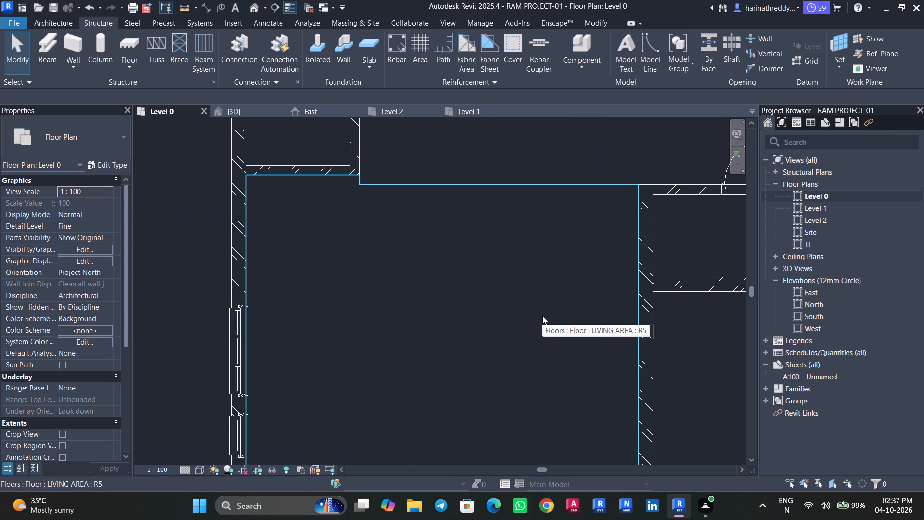
scroll(536, 325, "down", 7)
middle_click_drag(532, 325, 504, 278)
scroll(542, 372, "up", 8)
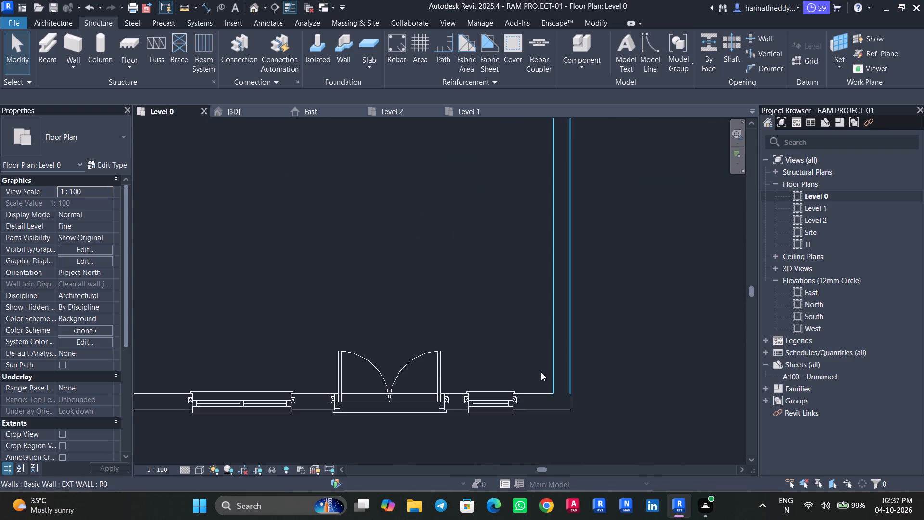
scroll(543, 379, "up", 9)
scroll(544, 381, "down", 9)
scroll(477, 208, "down", 9)
Examine the DINING AERA floor outline against the walls again, from the living area up to the guest bedroom and entrance.
middle_click_drag(482, 231, 484, 281)
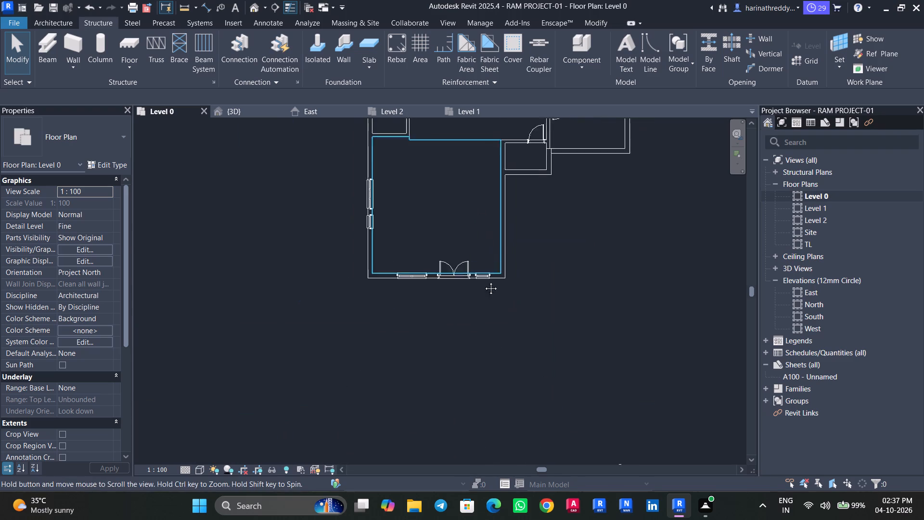
middle_click_drag(484, 281, 486, 454)
scroll(540, 329, "up", 4)
scroll(544, 330, "down", 1)
scroll(545, 330, "up", 16)
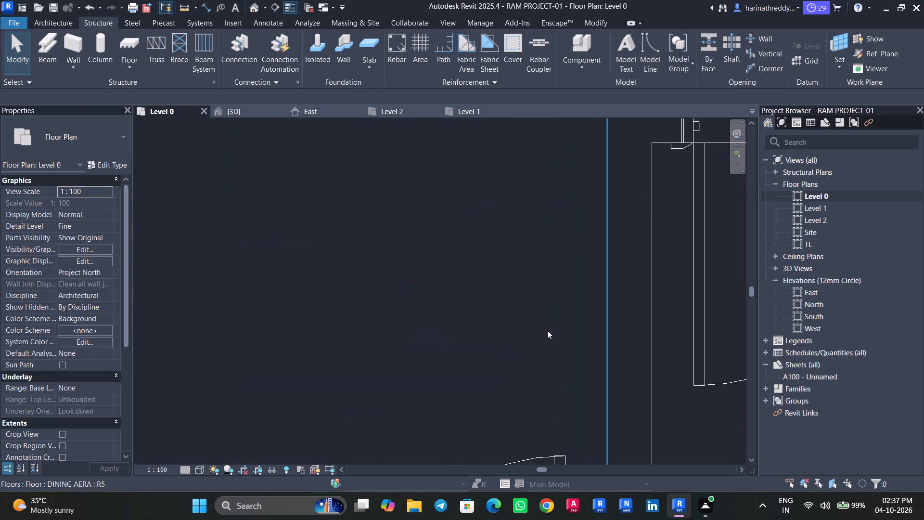
scroll(547, 330, "down", 10)
middle_click_drag(281, 244, 613, 299)
middle_click_drag(563, 231, 538, 519)
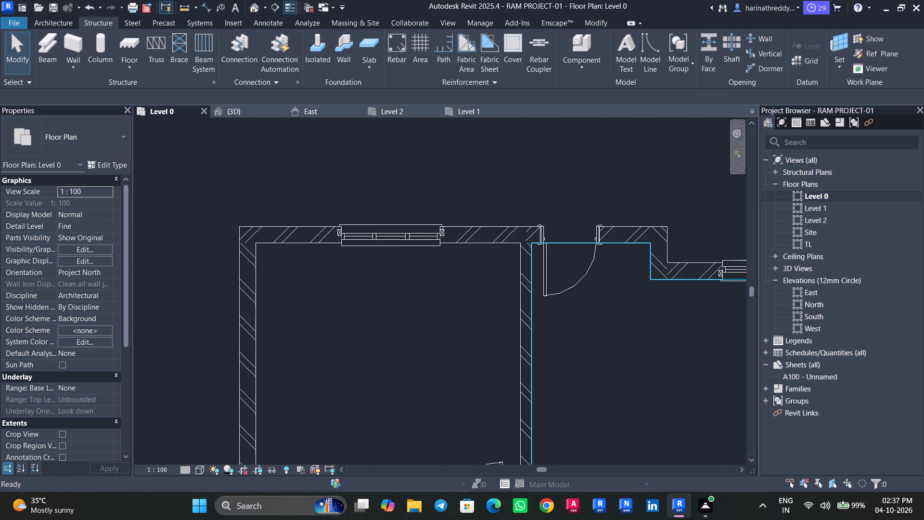
scroll(540, 511, "down", 1)
scroll(638, 340, "down", 4)
middle_click_drag(637, 339, 539, 224)
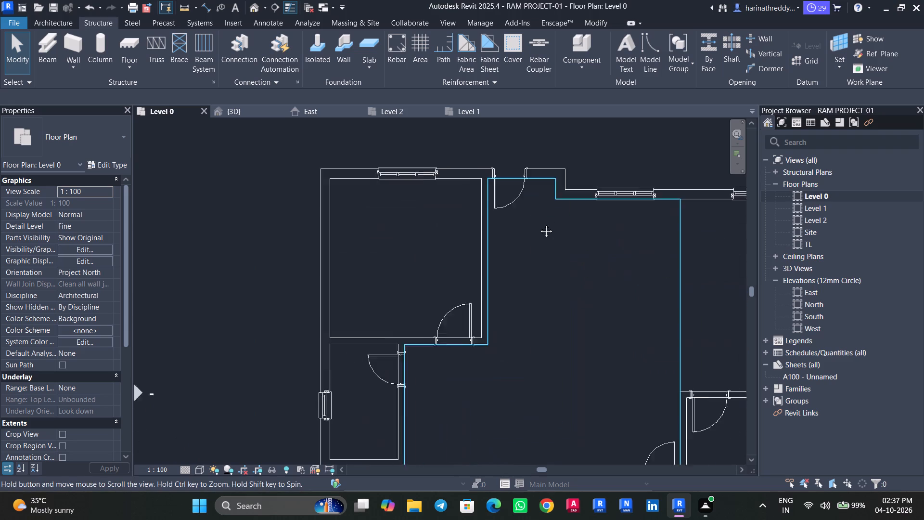
middle_click_drag(539, 224, 530, 211)
key("Escape")
key("Escape")
key("Escape")
key("Escape")
key("Escape")
key("Escape")
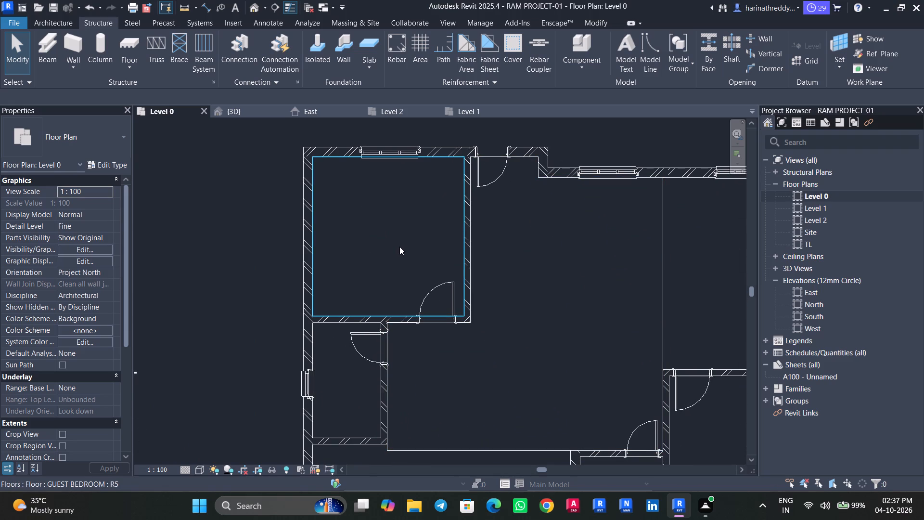
key("Escape")
key("Escape")
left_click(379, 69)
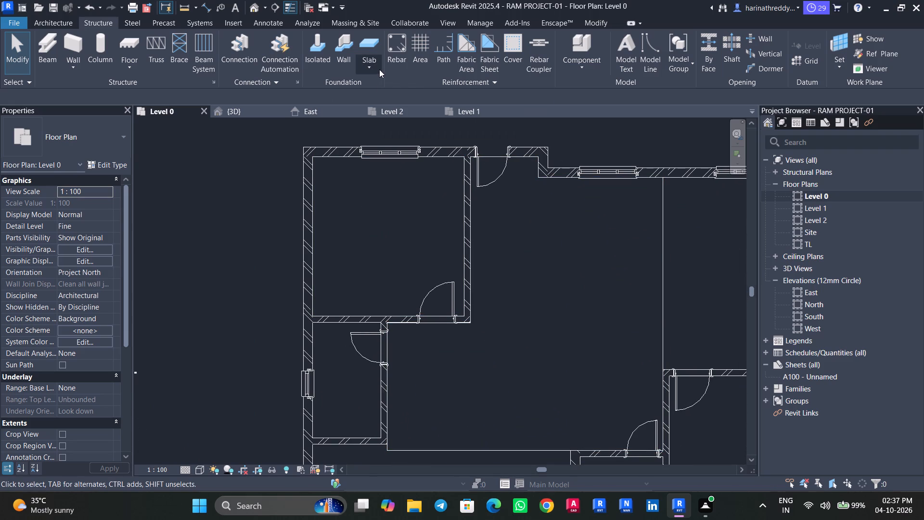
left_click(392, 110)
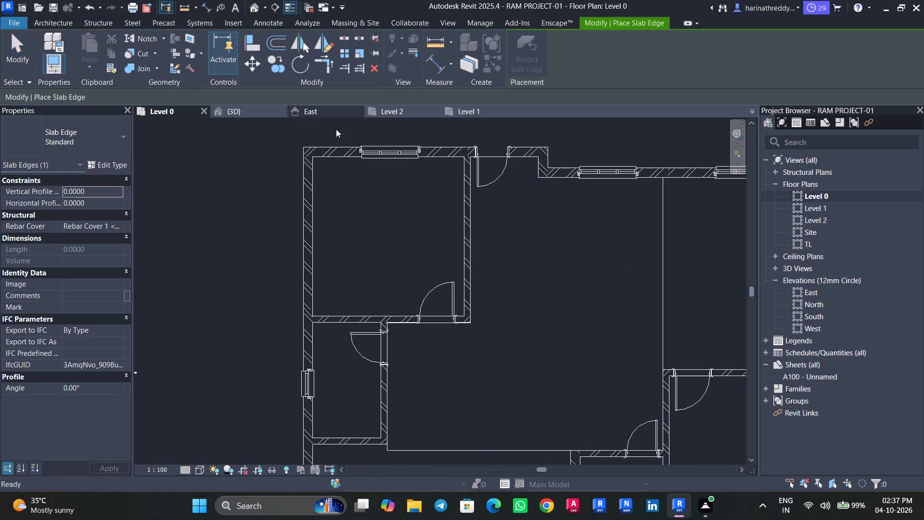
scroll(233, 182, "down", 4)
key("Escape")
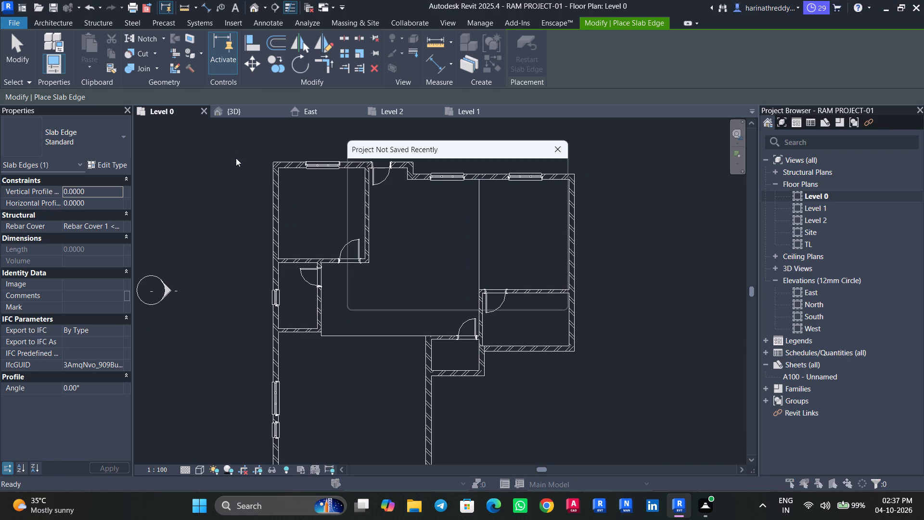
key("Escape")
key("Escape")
Start a structural foundation slab boundary sketch on Level 0.
left_click(368, 69)
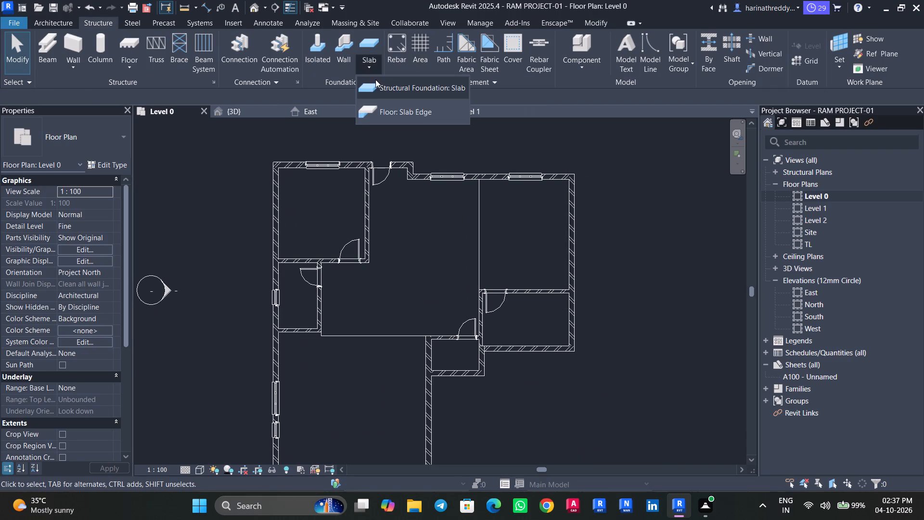
left_click(386, 90)
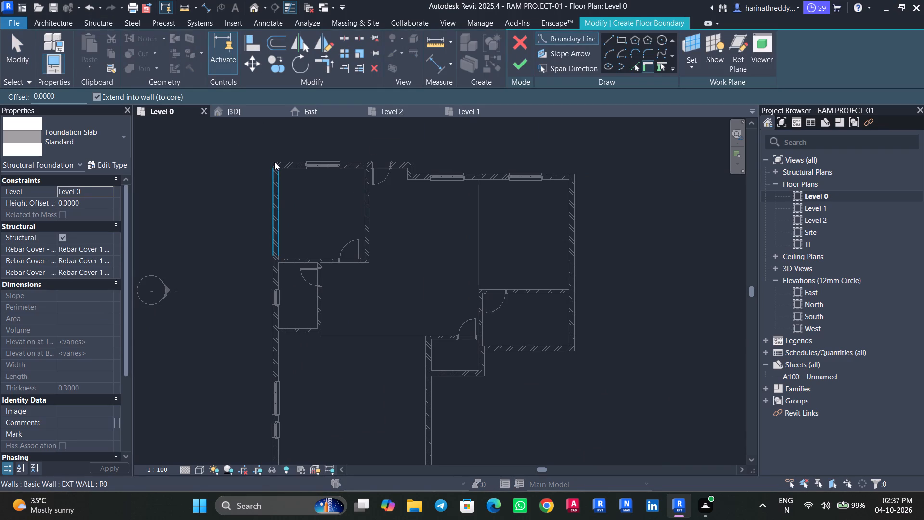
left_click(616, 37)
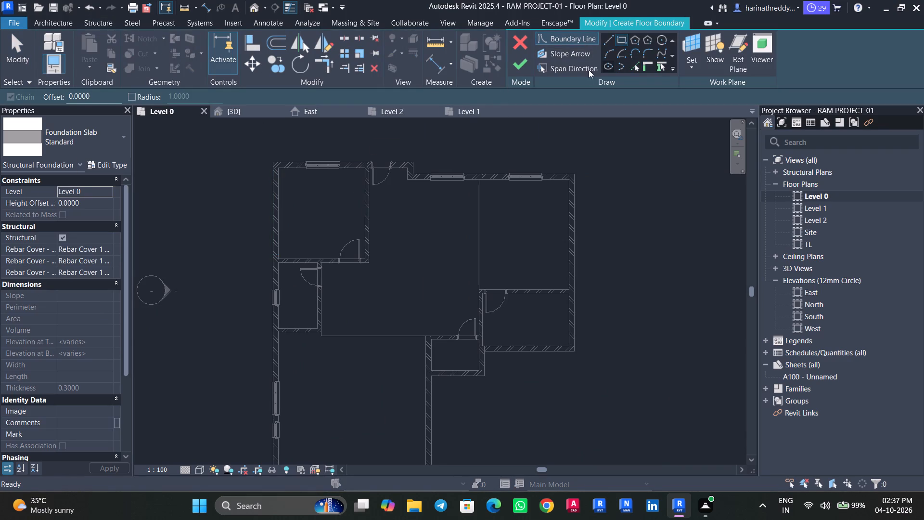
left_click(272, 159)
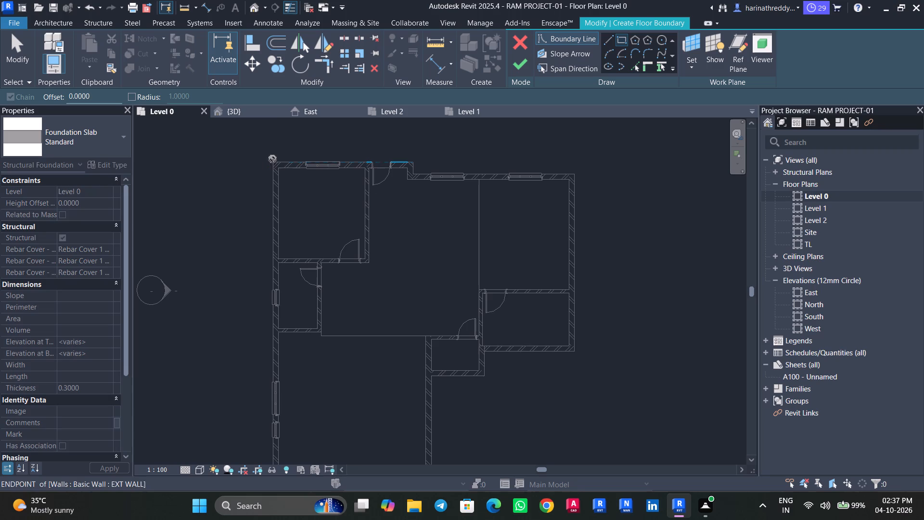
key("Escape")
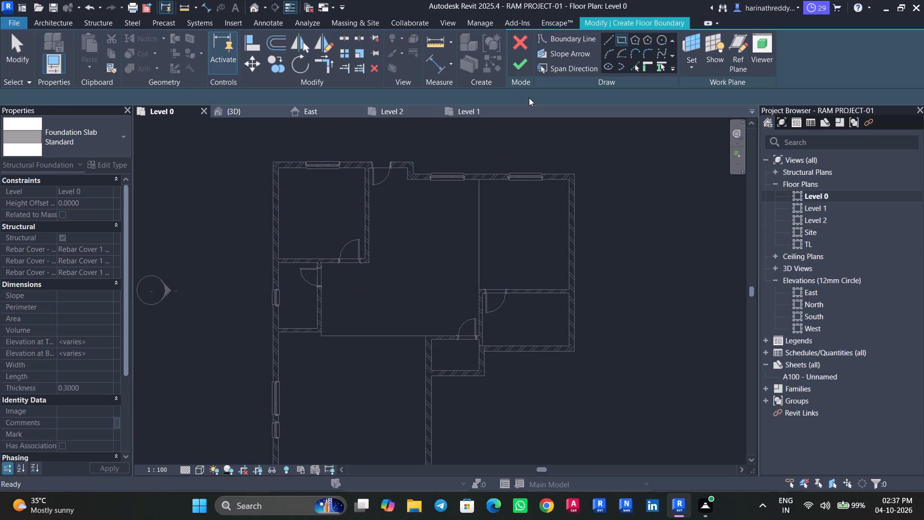
Draw slab boundary lines along the north walls' outer faces, from the northwest corner about 5.89 m, around the jog, to the northeast corner.
left_click(605, 40)
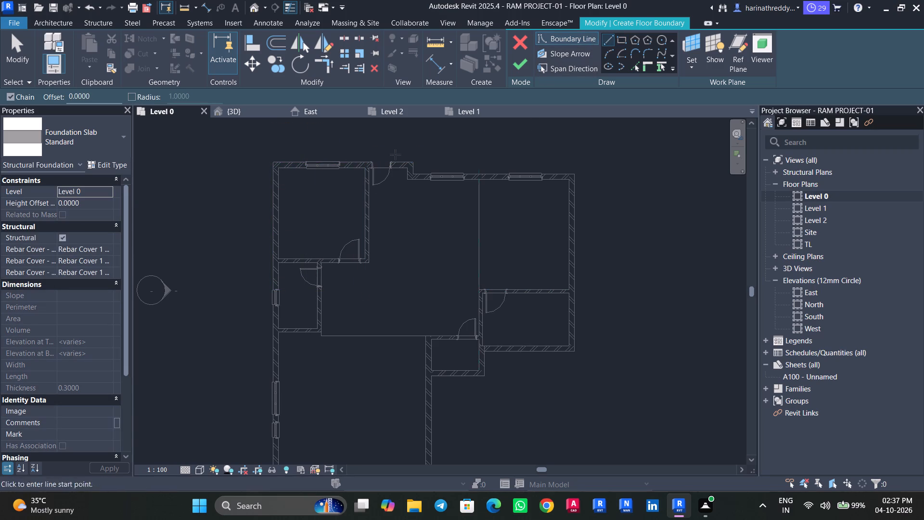
left_click(274, 162)
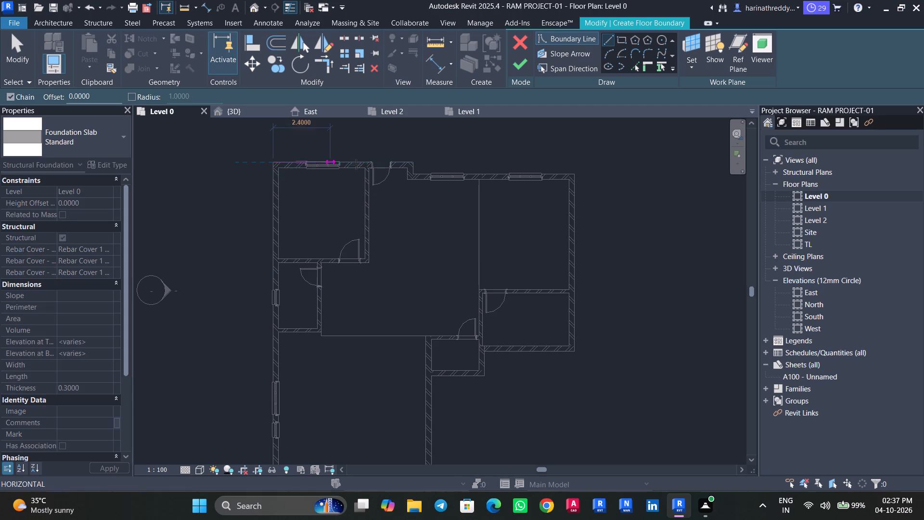
scroll(413, 160, "up", 7)
left_click(414, 163)
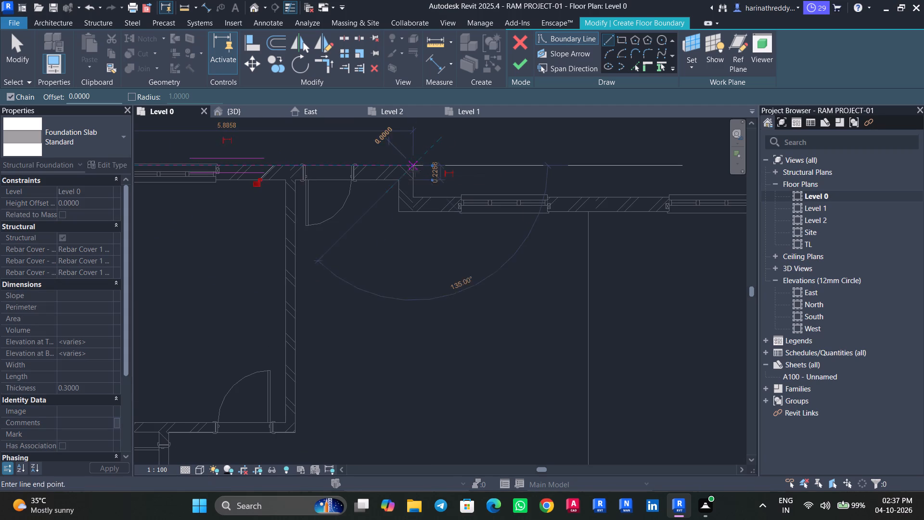
left_click(412, 196)
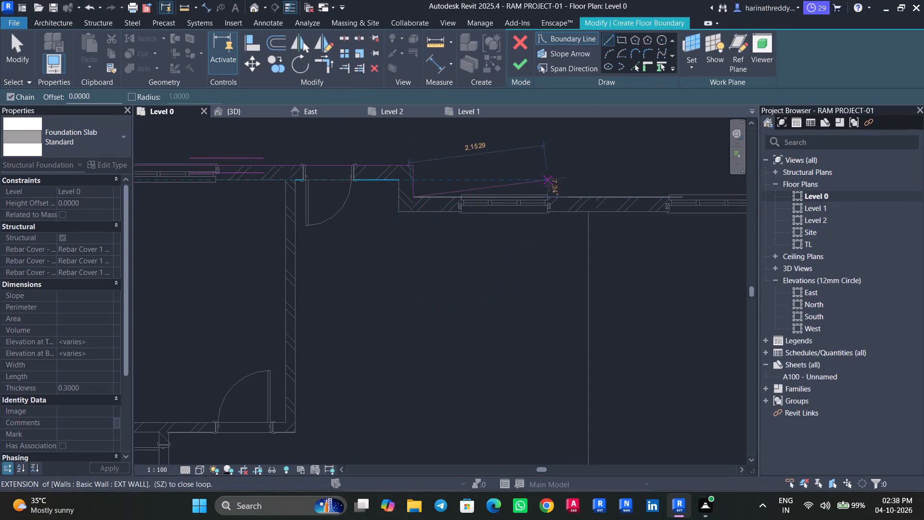
scroll(552, 189, "down", 3)
middle_click_drag(552, 191, 627, 198)
scroll(559, 200, "up", 7)
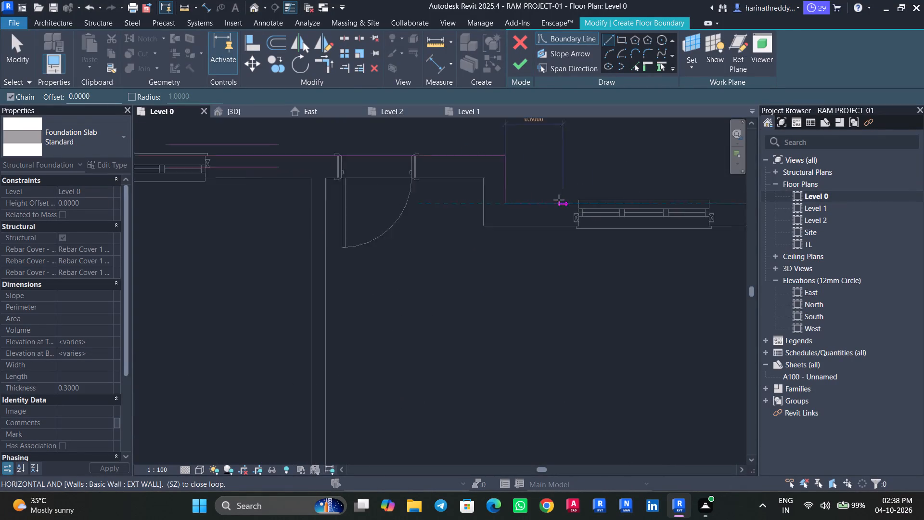
scroll(559, 200, "up", 11)
scroll(521, 203, "down", 12)
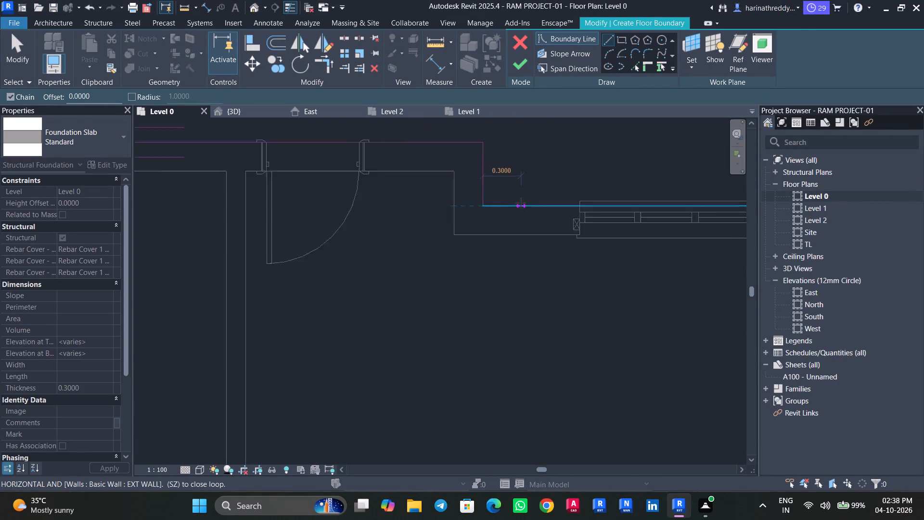
scroll(521, 203, "down", 4)
middle_click_drag(519, 203, 202, 143)
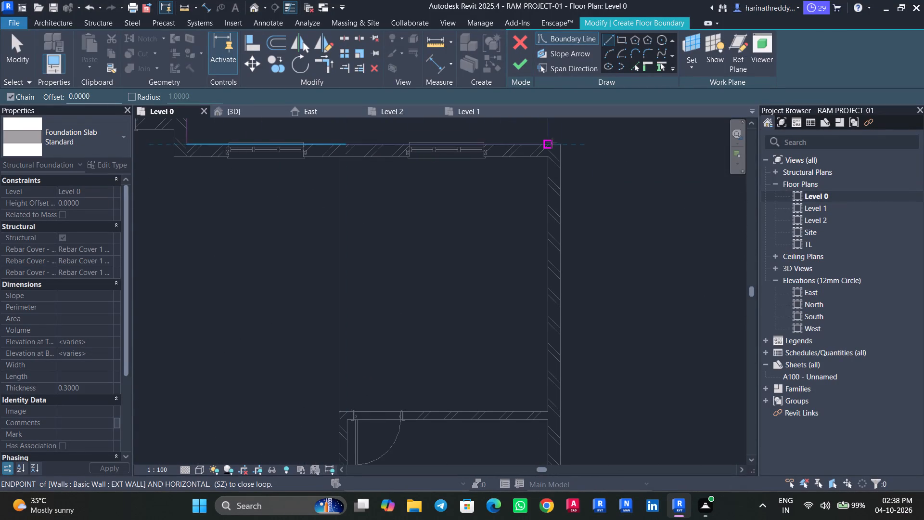
left_click(560, 145)
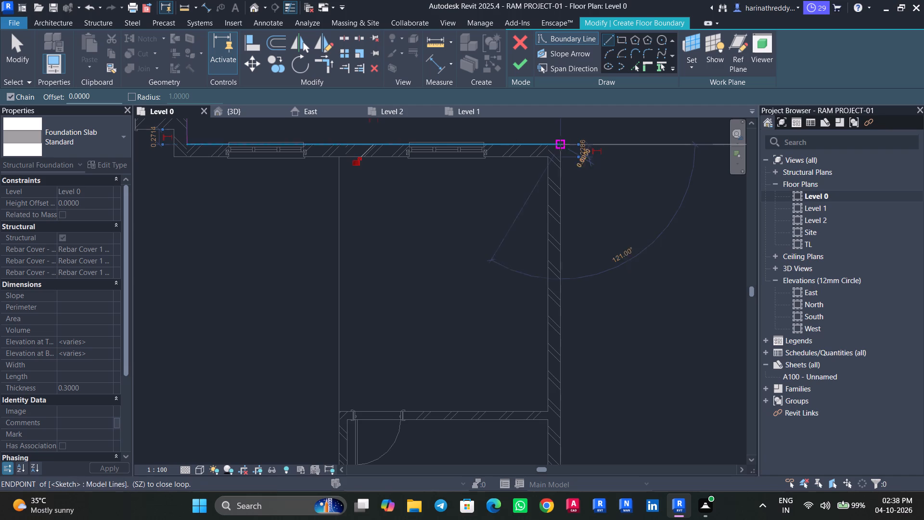
Continue the slab boundary down the east wall's outer face and 3.8 m west along the south face to the small room's wall.
scroll(552, 248, "down", 7)
middle_click_drag(551, 250, 526, 149)
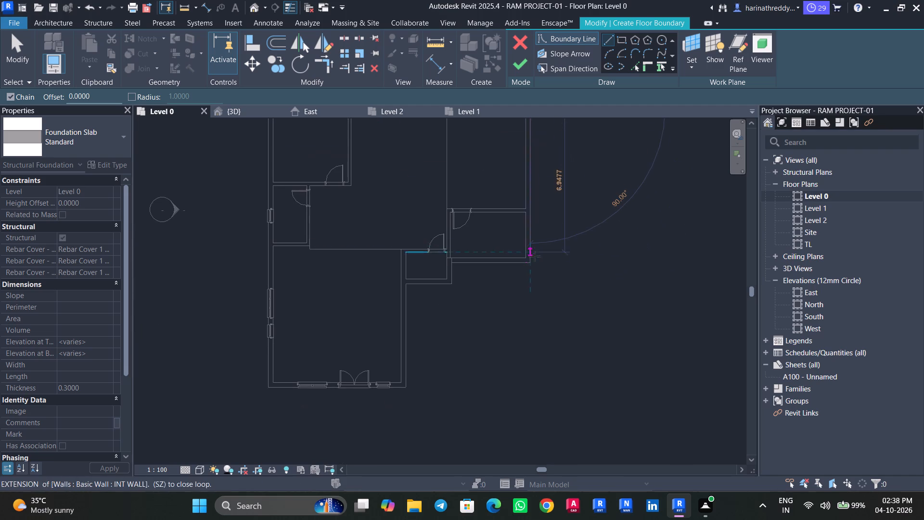
scroll(530, 261, "up", 15)
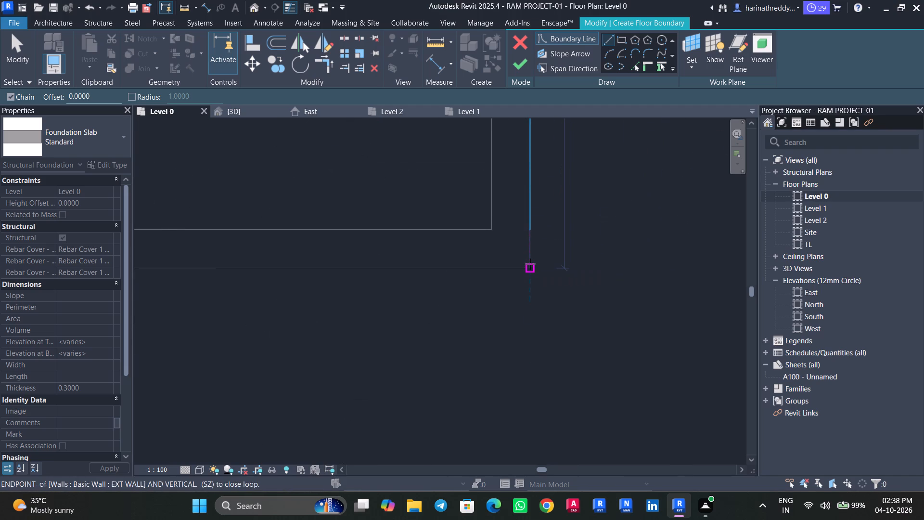
left_click(530, 268)
scroll(346, 251, "down", 2)
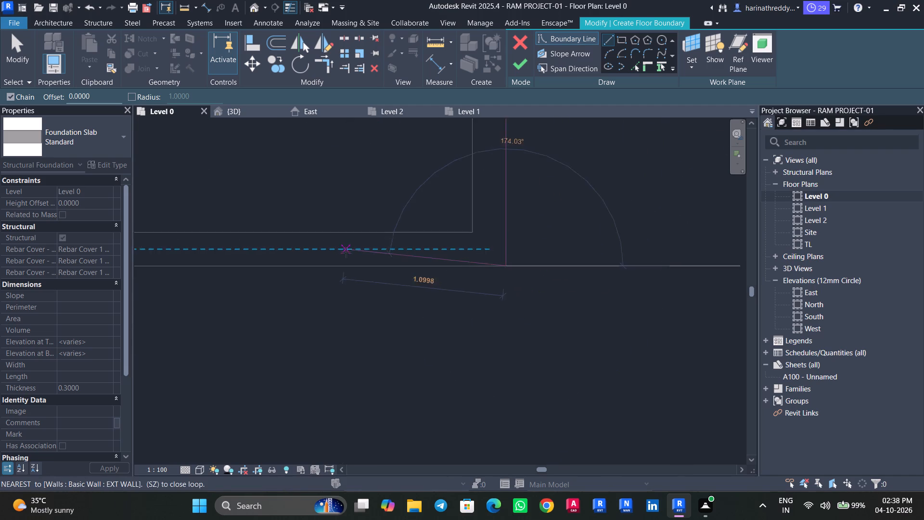
scroll(346, 252, "down", 6)
middle_click_drag(346, 253, 507, 258)
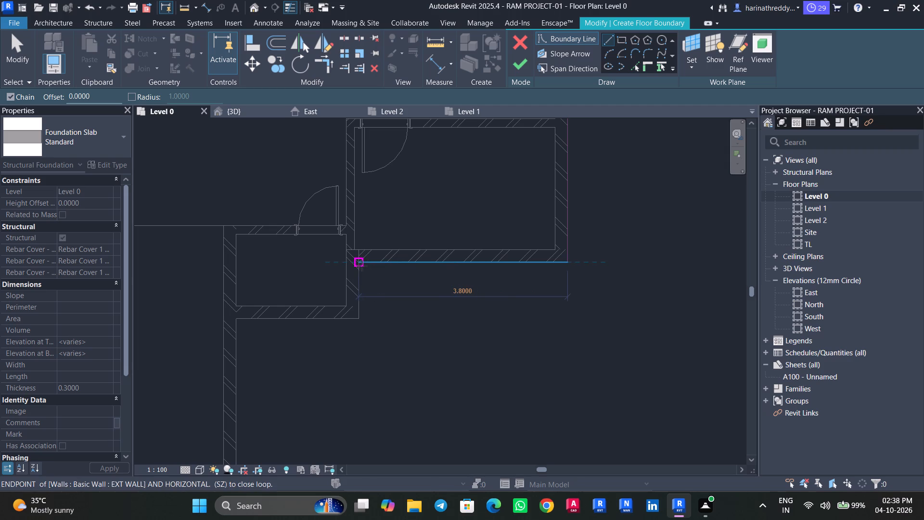
scroll(361, 262, "up", 7)
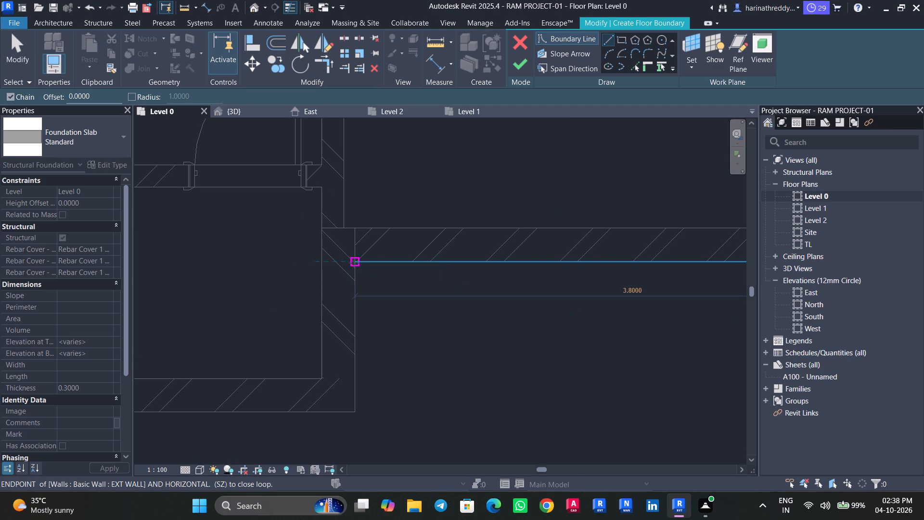
left_click(356, 262)
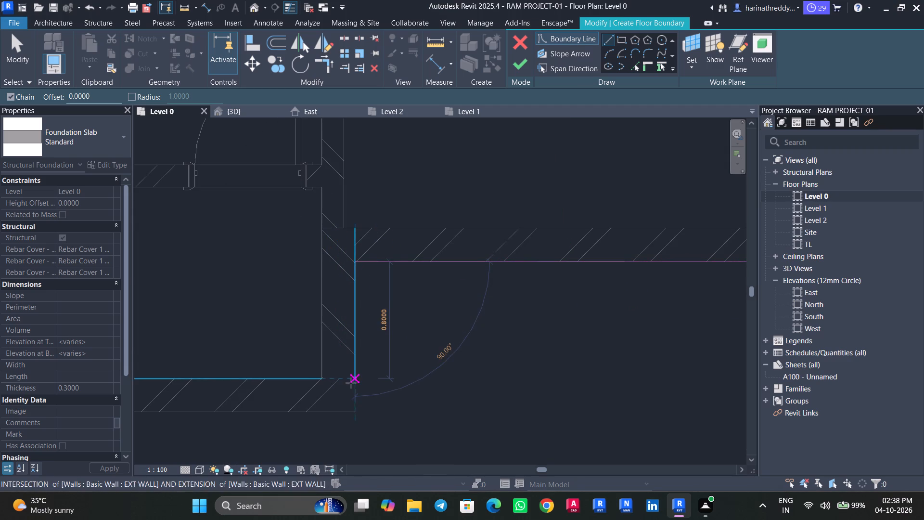
Trace the outer faces around the small room about 1.03 m and 2.23 m, then the living area's east 5.0 m and south 6.66 m.
left_click(356, 412)
scroll(356, 407, "down", 8)
middle_click_drag(356, 407, 525, 354)
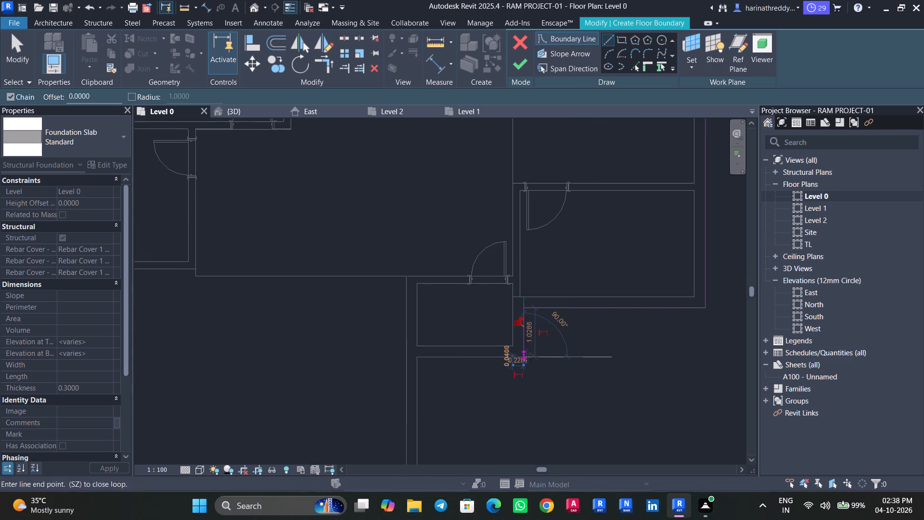
left_click(418, 355)
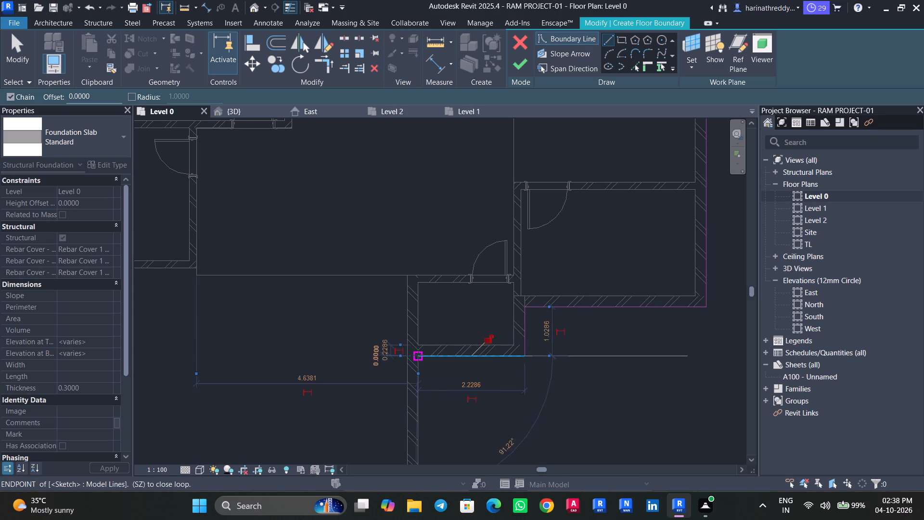
scroll(422, 375, "down", 5)
middle_click_drag(421, 377, 418, 222)
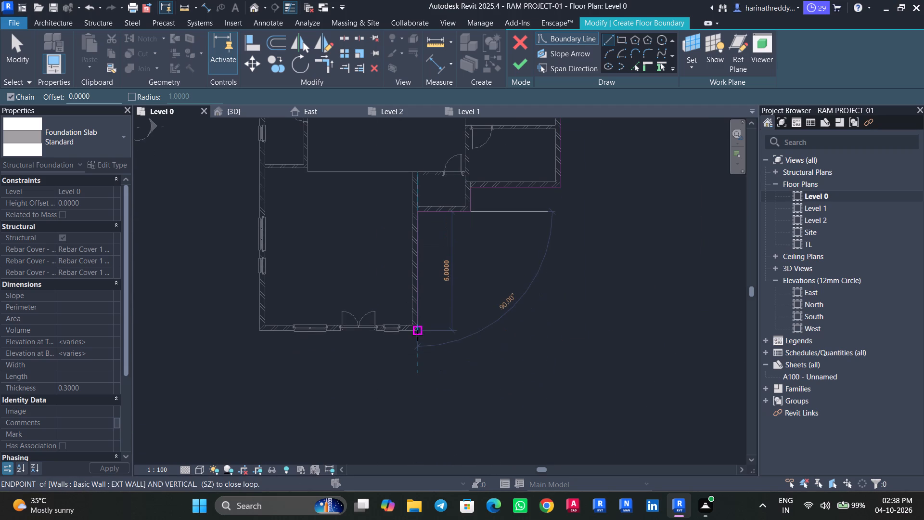
left_click(417, 330)
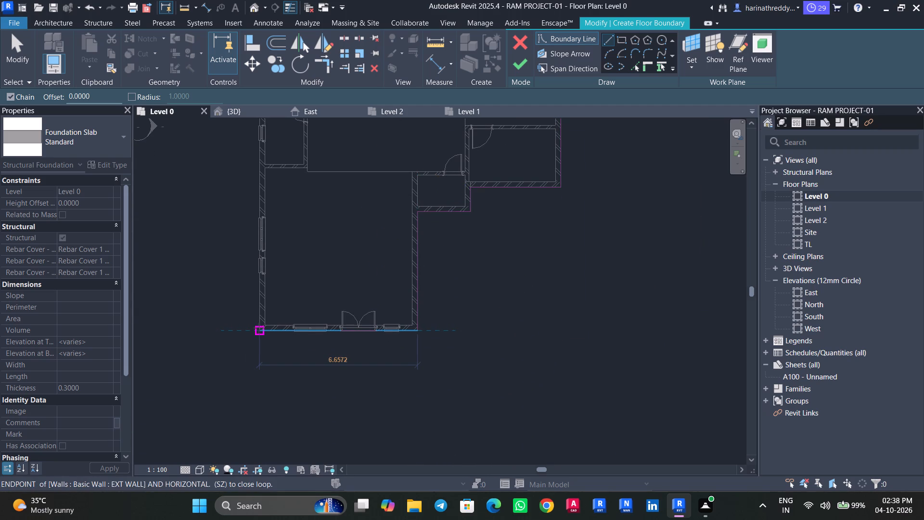
left_click(259, 328)
Close the slab boundary with the west edge, about 13.99 m up to the northwest corner, and finish the foundation slab sketch.
scroll(258, 202, "down", 1)
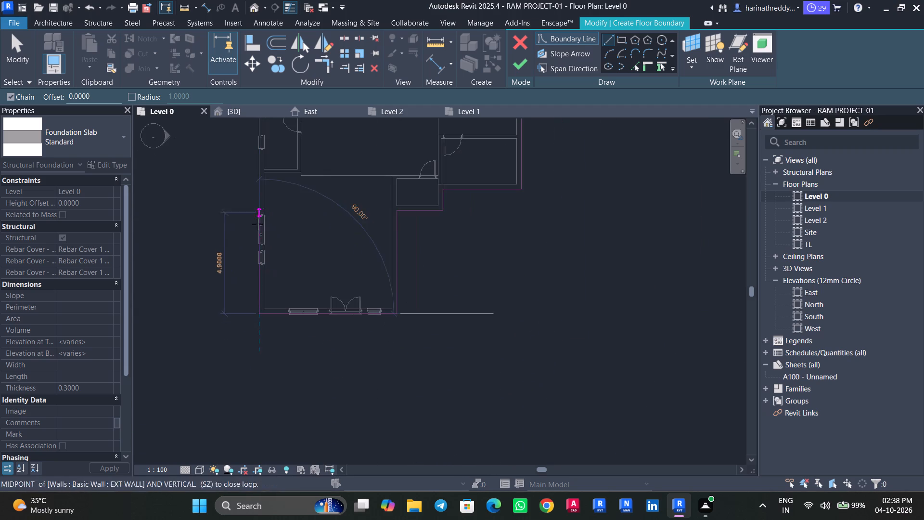
middle_click_drag(257, 243, 256, 477)
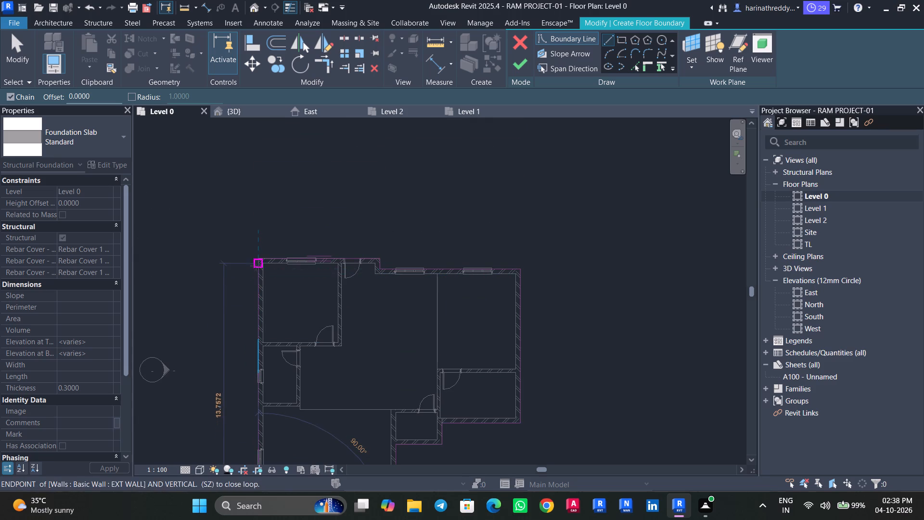
scroll(257, 260, "up", 6)
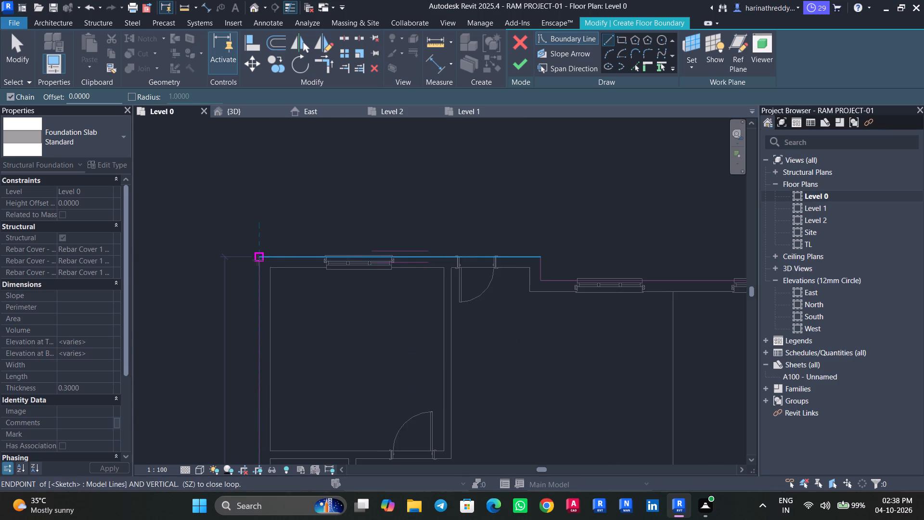
scroll(257, 260, "up", 8)
left_click(264, 249)
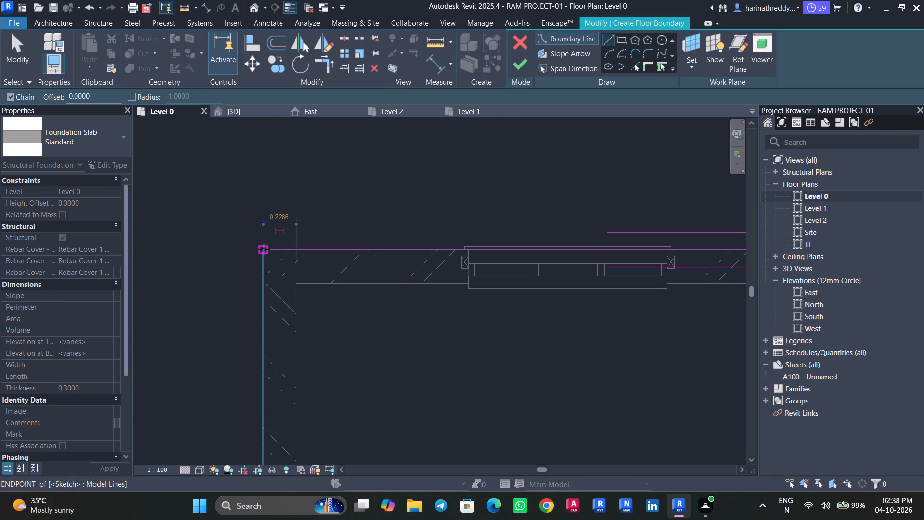
key("Escape")
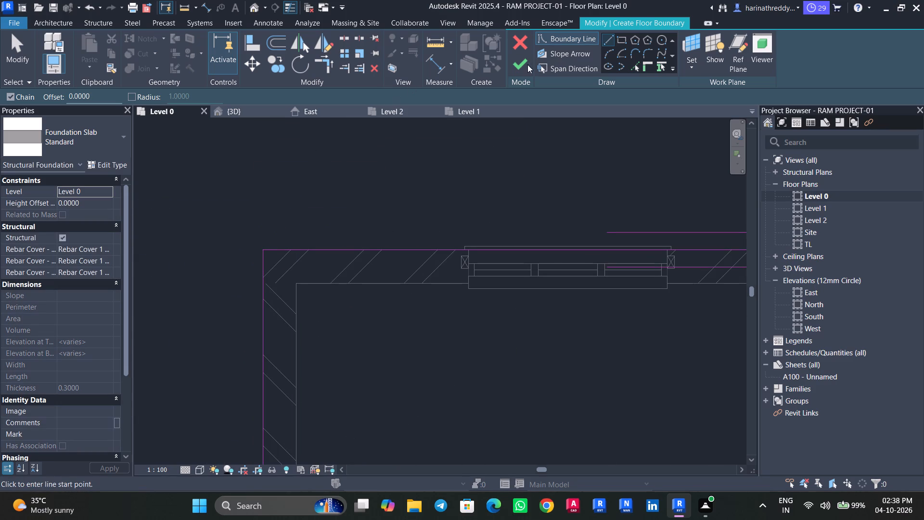
left_click(519, 65)
In the 3D view, set the new foundation slab's level to Level 1.
scroll(548, 171, "down", 6)
middle_click_drag(548, 173, 278, 108)
scroll(447, 240, "down", 7)
scroll(550, 399, "up", 5)
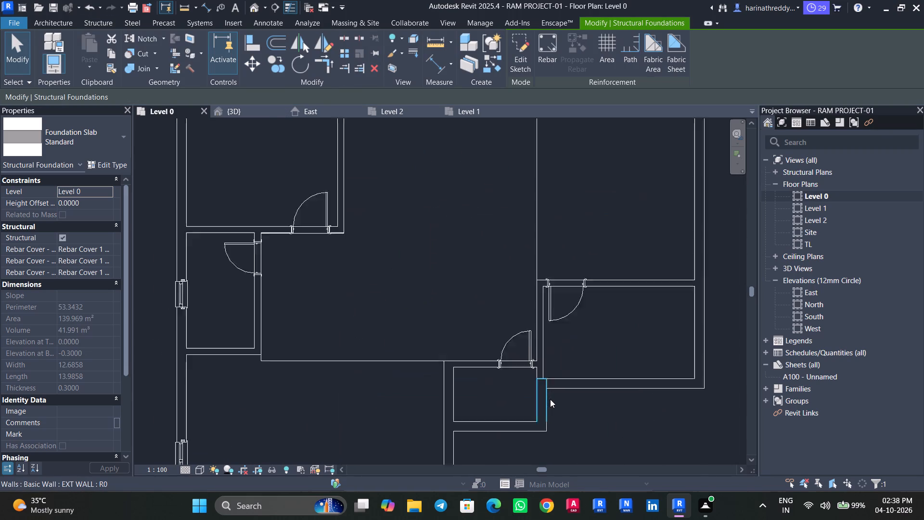
scroll(550, 399, "up", 9)
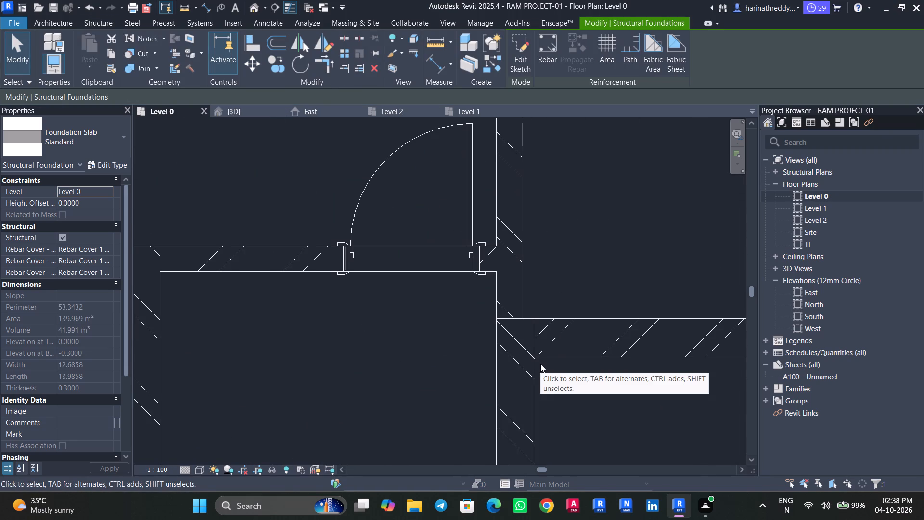
left_click(232, 111)
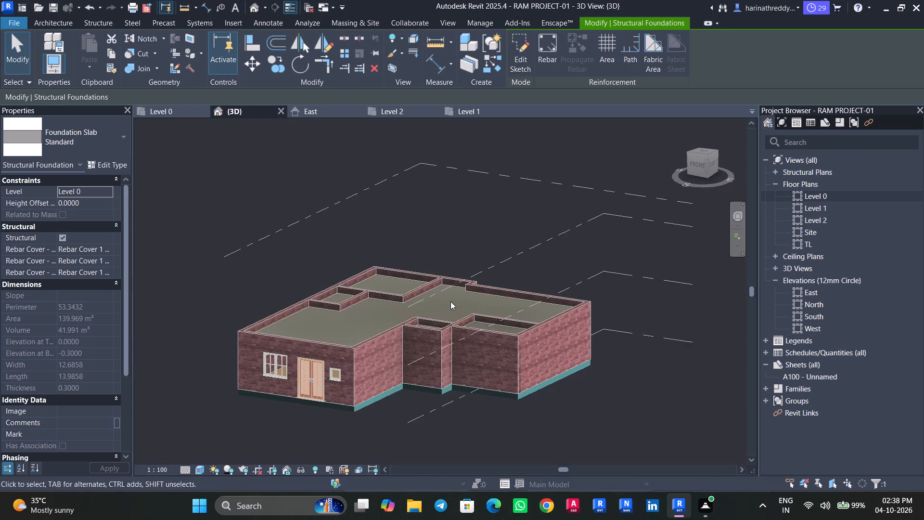
scroll(450, 301, "down", 2)
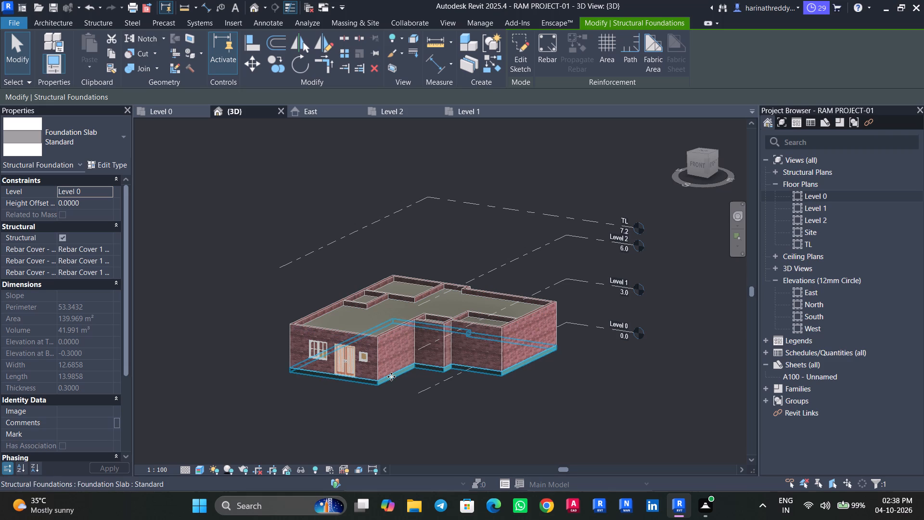
left_click(391, 377)
left_click(405, 374)
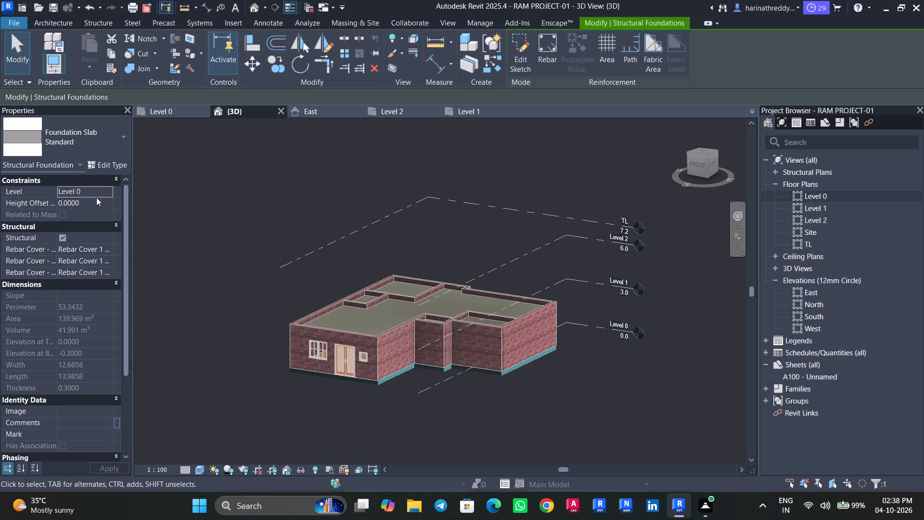
left_click(106, 188)
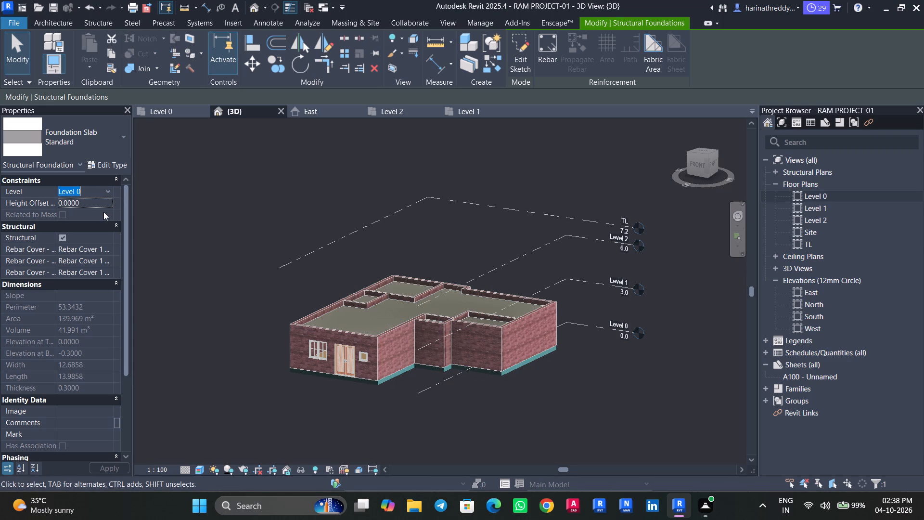
left_click(103, 212)
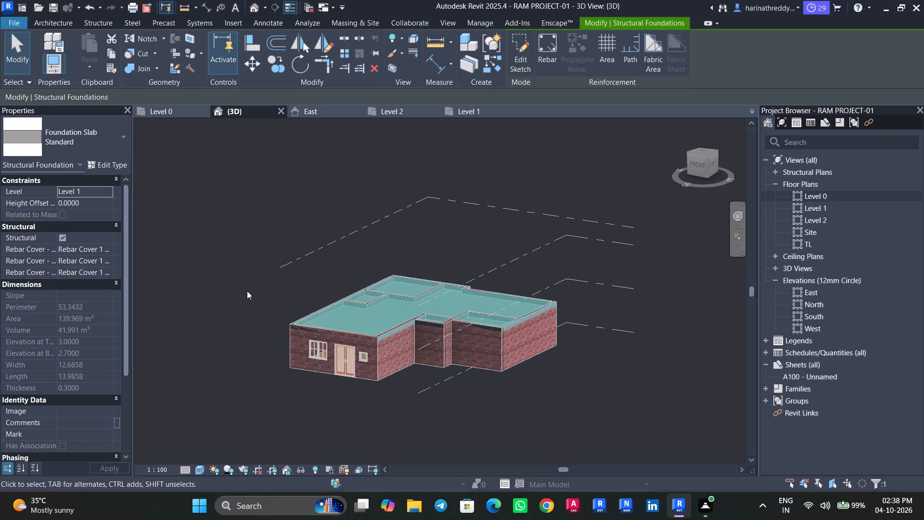
scroll(416, 346, "up", 7)
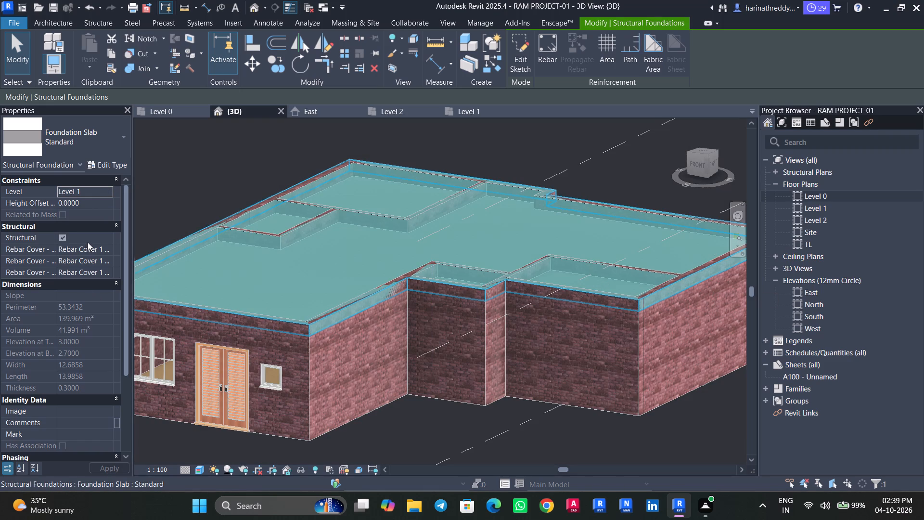
key("Escape")
key("Escape")
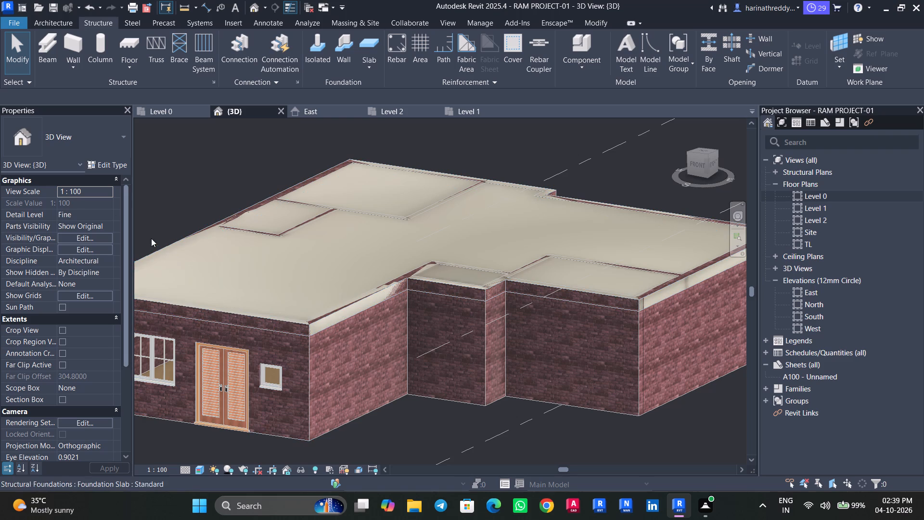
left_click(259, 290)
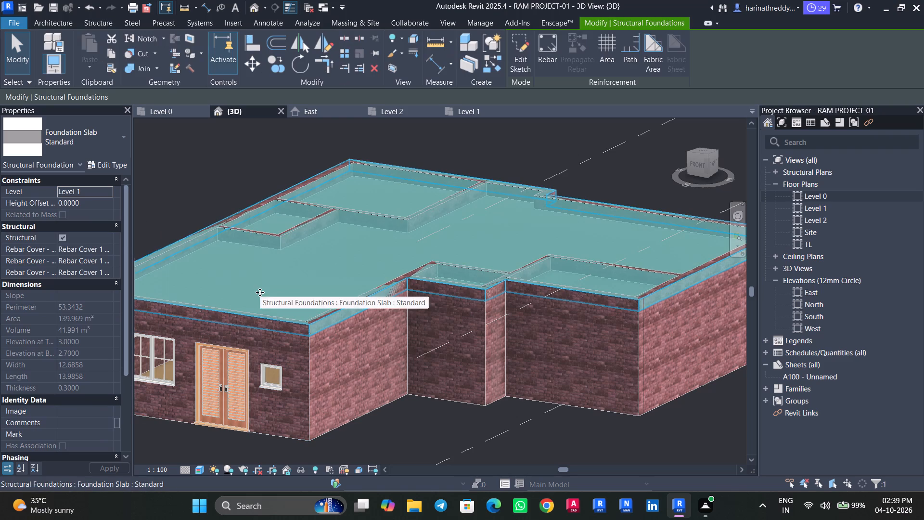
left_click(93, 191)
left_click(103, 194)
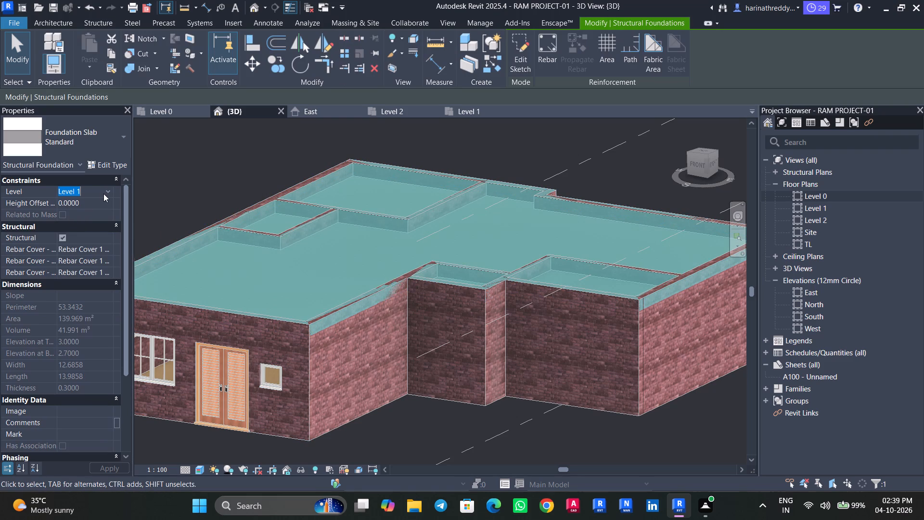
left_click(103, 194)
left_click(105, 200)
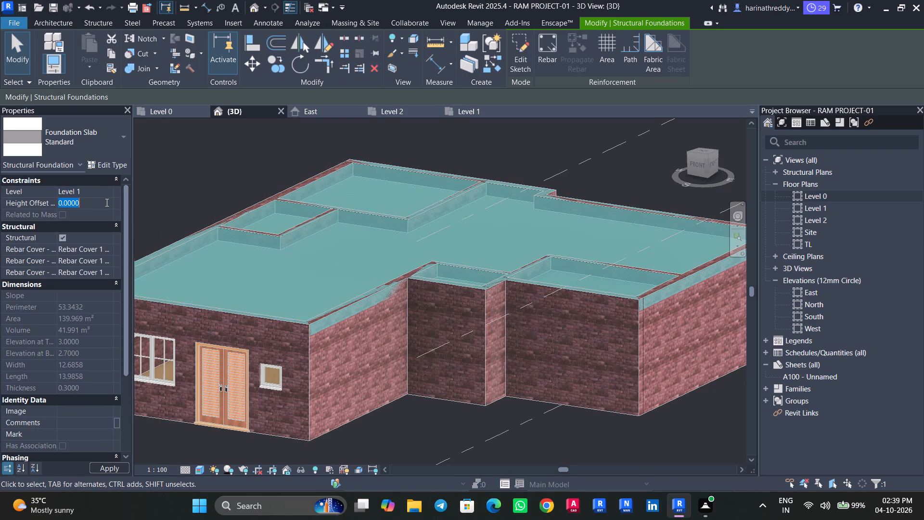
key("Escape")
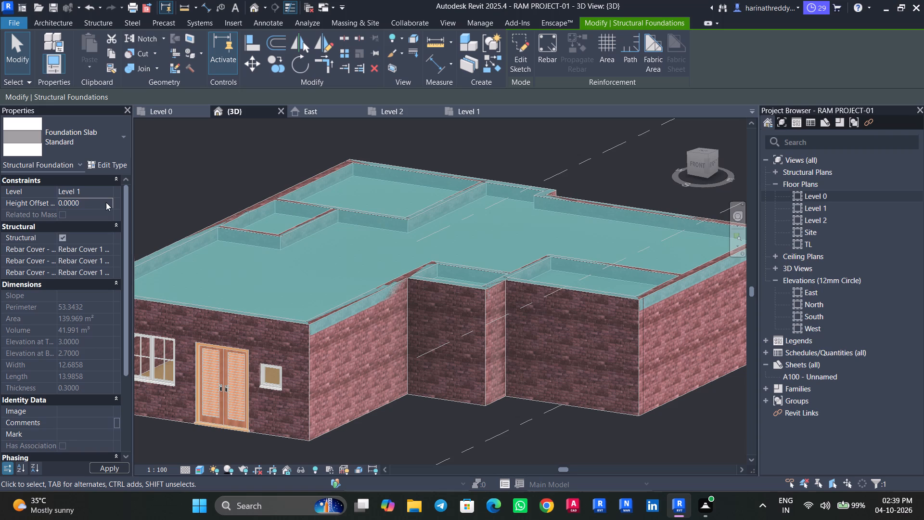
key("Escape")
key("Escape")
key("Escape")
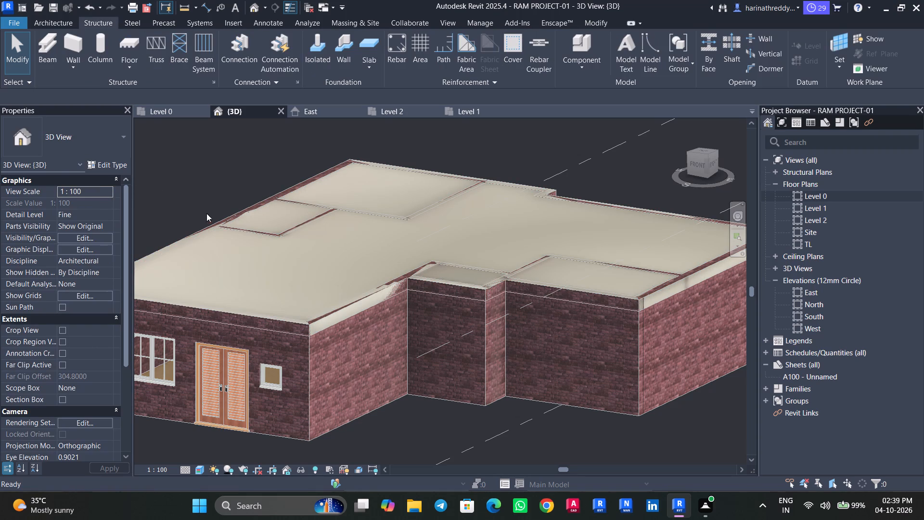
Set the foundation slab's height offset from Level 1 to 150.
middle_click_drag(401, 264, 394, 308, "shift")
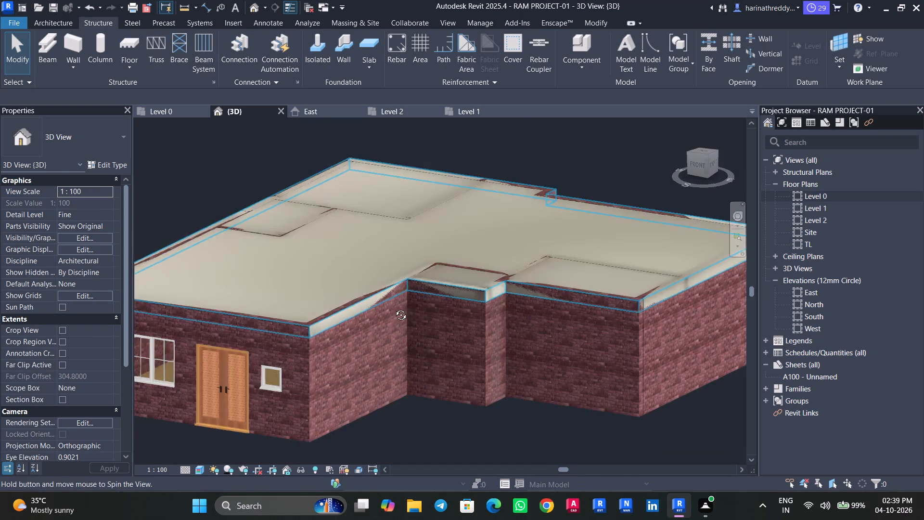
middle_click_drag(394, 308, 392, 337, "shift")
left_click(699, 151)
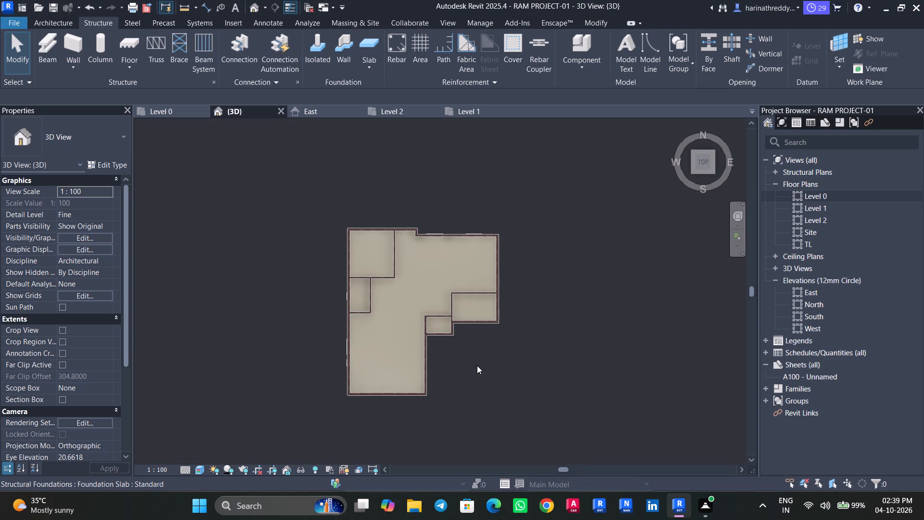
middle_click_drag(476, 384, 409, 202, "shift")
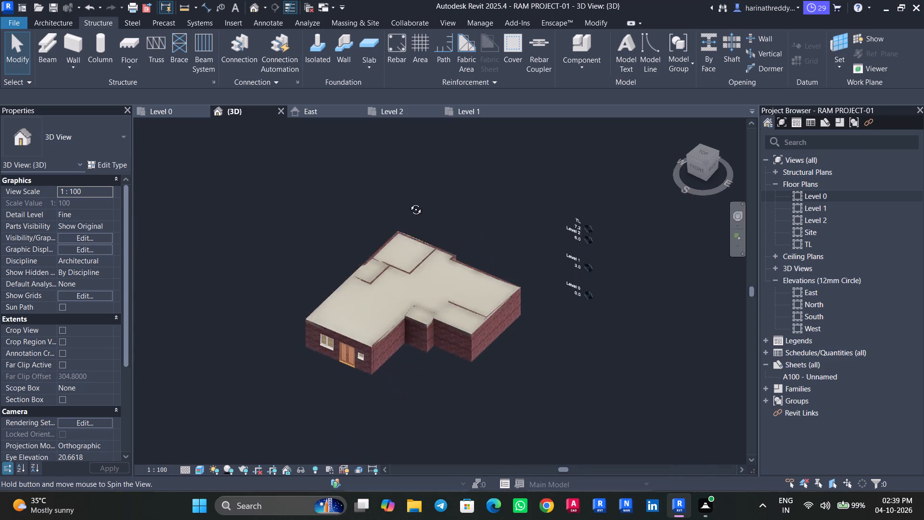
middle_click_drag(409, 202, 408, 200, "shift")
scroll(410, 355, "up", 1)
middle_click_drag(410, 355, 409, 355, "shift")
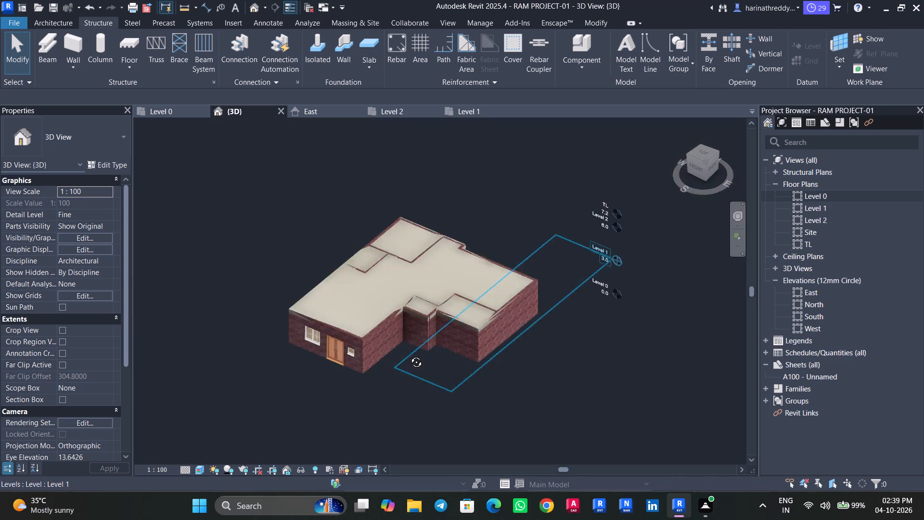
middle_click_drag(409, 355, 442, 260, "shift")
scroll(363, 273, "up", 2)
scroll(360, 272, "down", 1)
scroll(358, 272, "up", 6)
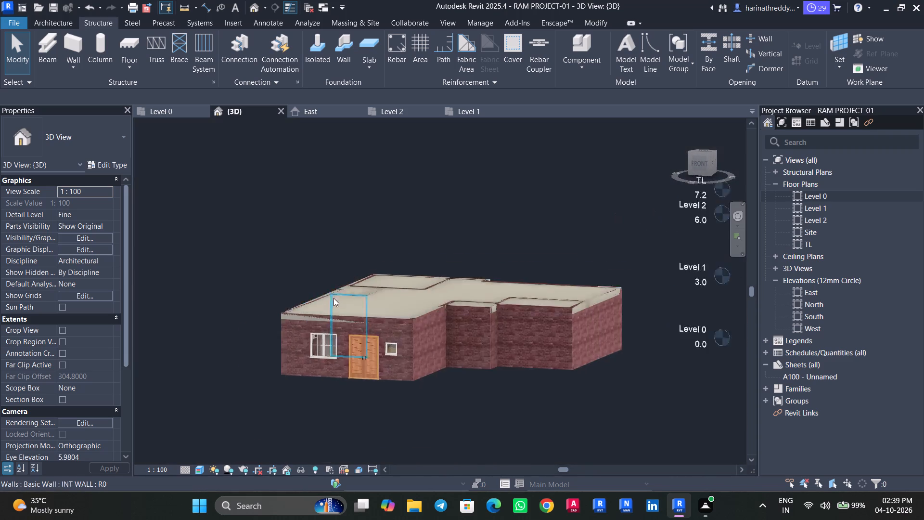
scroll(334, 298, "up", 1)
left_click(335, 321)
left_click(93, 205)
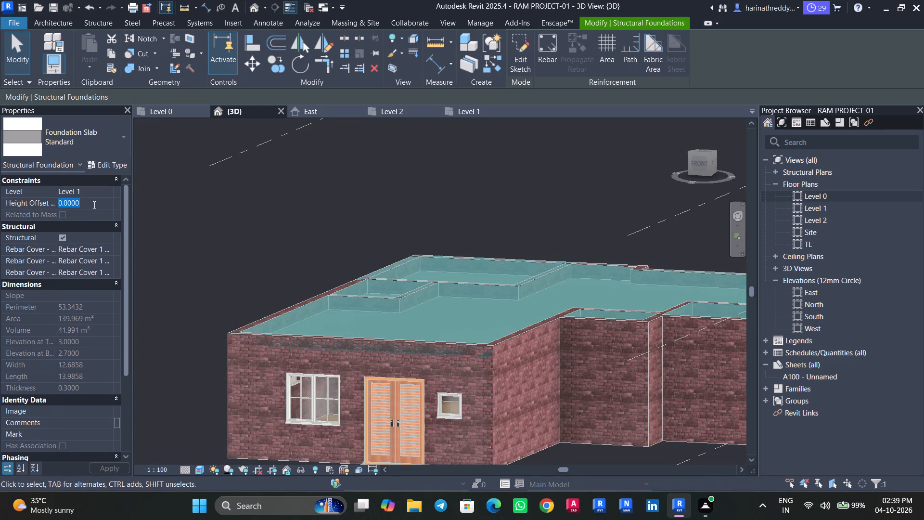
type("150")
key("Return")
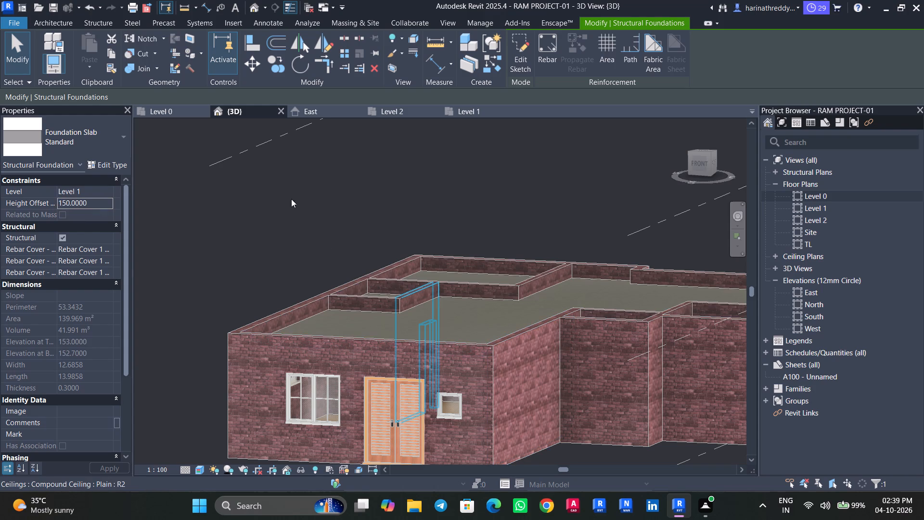
Set the foundation slab's height offset from Level 1 to 150 mm.
scroll(243, 211, "down", 1)
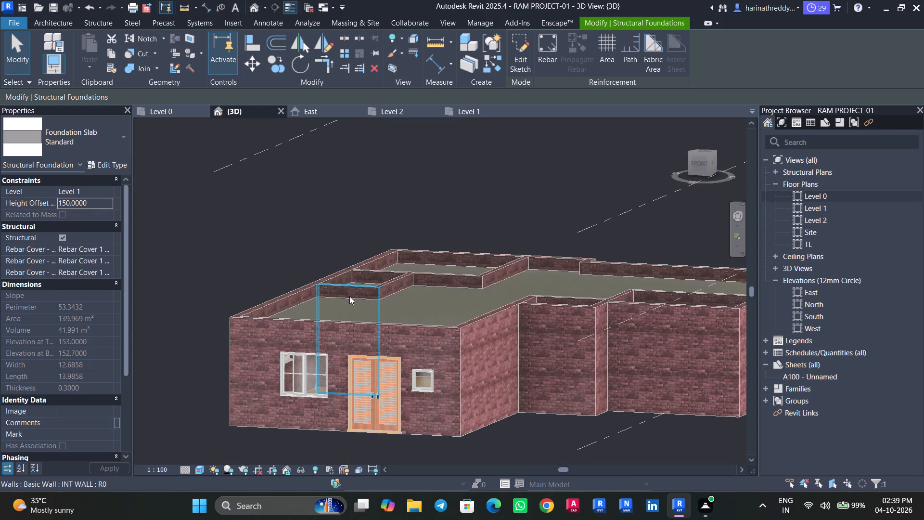
scroll(409, 256, "down", 8)
middle_click_drag(356, 226, 371, 283)
left_click(96, 201)
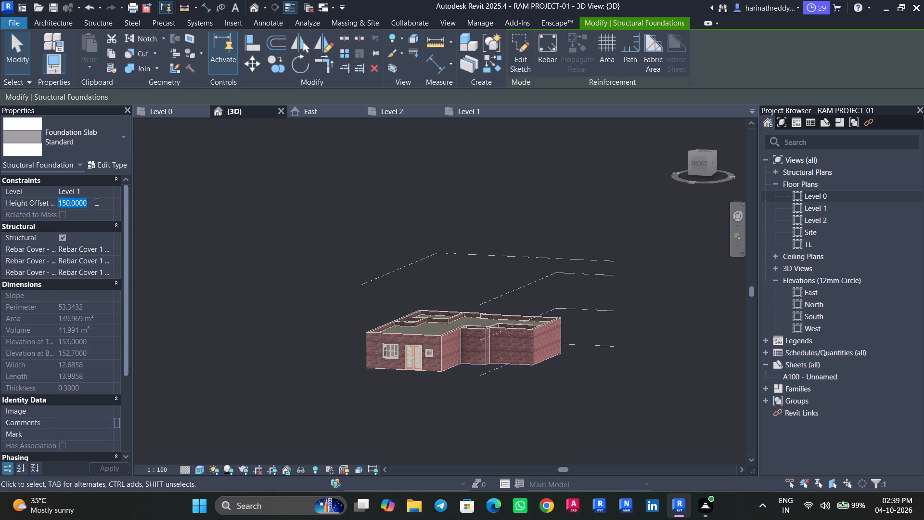
type("150")
type("mm")
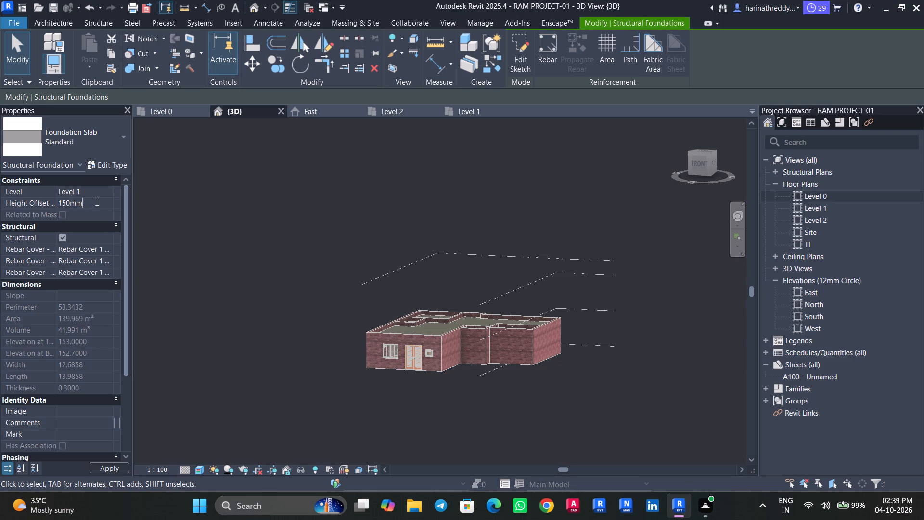
key("Return")
scroll(431, 329, "up", 5)
left_click(246, 269)
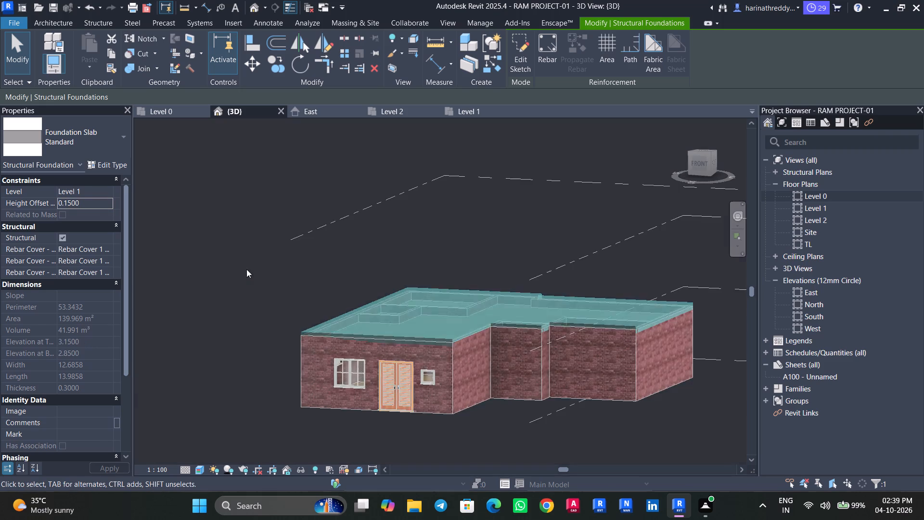
Select all walls of the EXT WALL type and set their top offset to -150 mm.
scroll(257, 302, "up", 5)
middle_click_drag(304, 332, 208, 267)
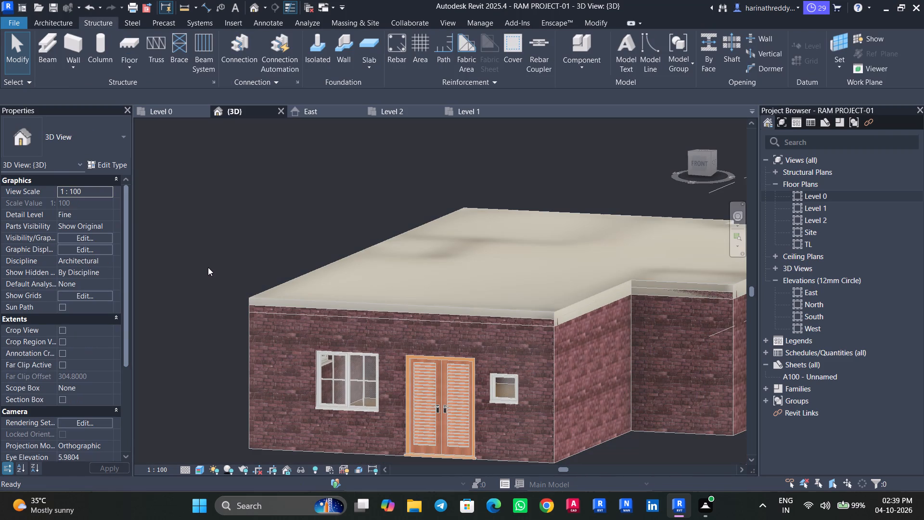
scroll(269, 300, "up", 7)
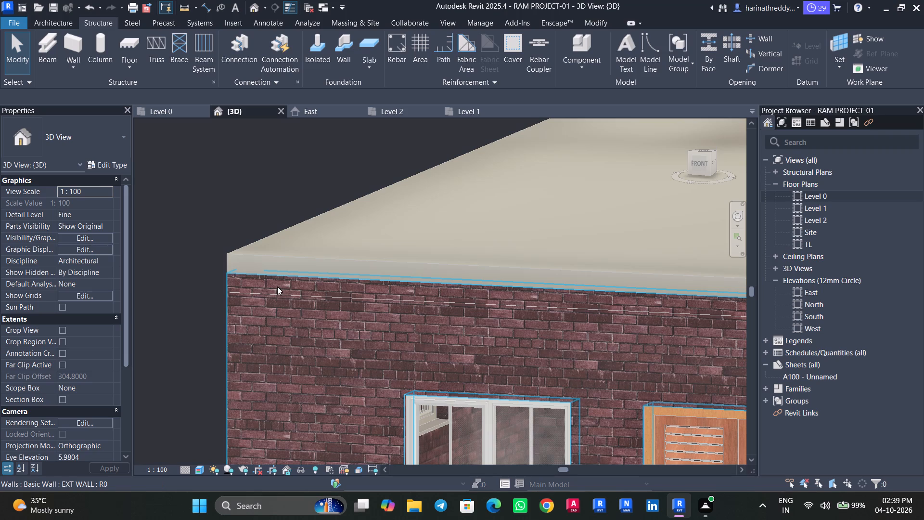
left_click(277, 286)
scroll(277, 286, "down", 5)
left_click(194, 264)
left_click(285, 313)
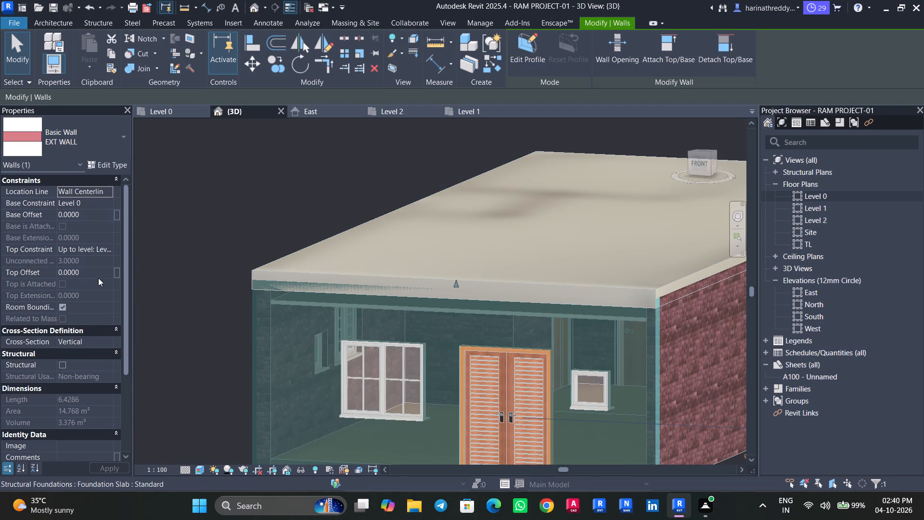
type("sa")
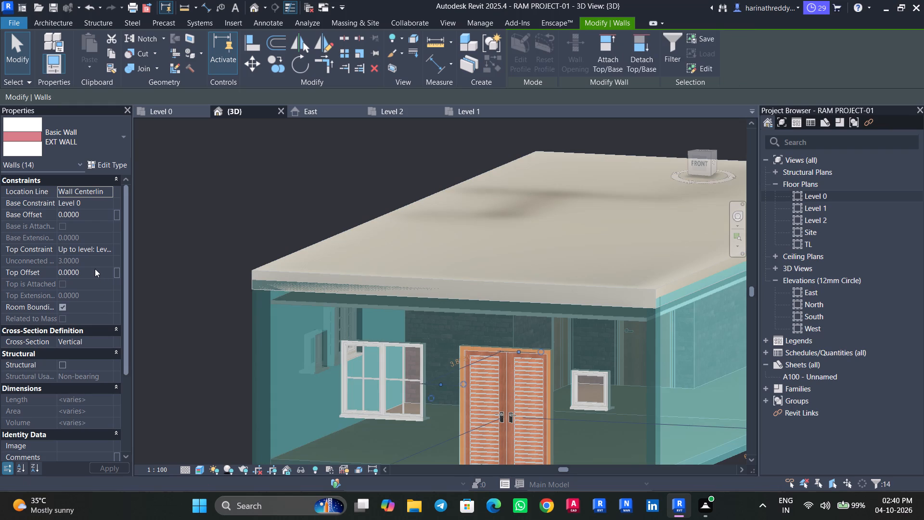
left_click(95, 269)
key("minus")
type("150")
type("mm")
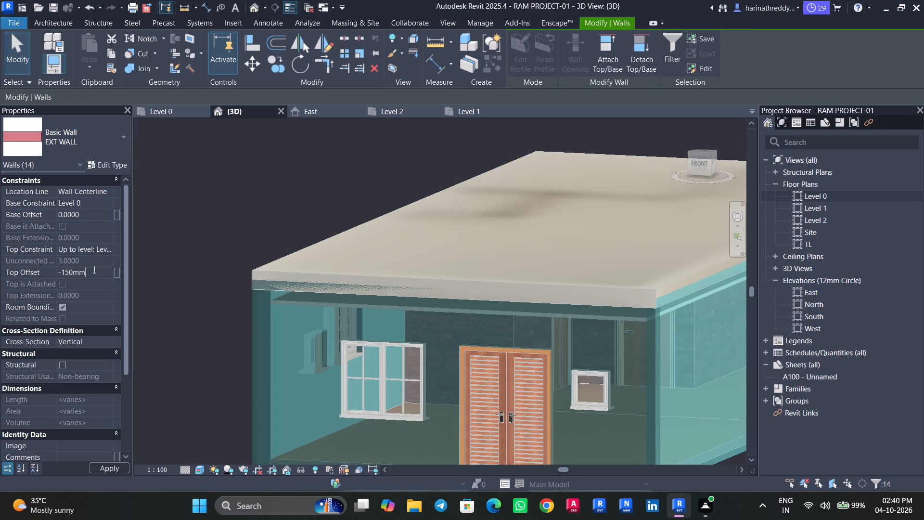
key("Return")
key("Escape")
key("Escape")
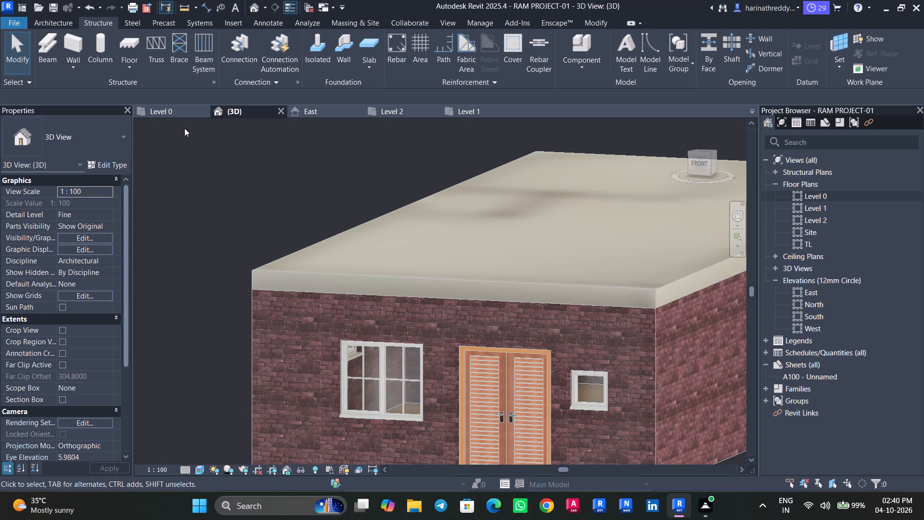
In the Level 0 floor plan, open the DINING AERA floor's boundary for editing.
left_click(180, 116)
scroll(396, 319, "down", 2)
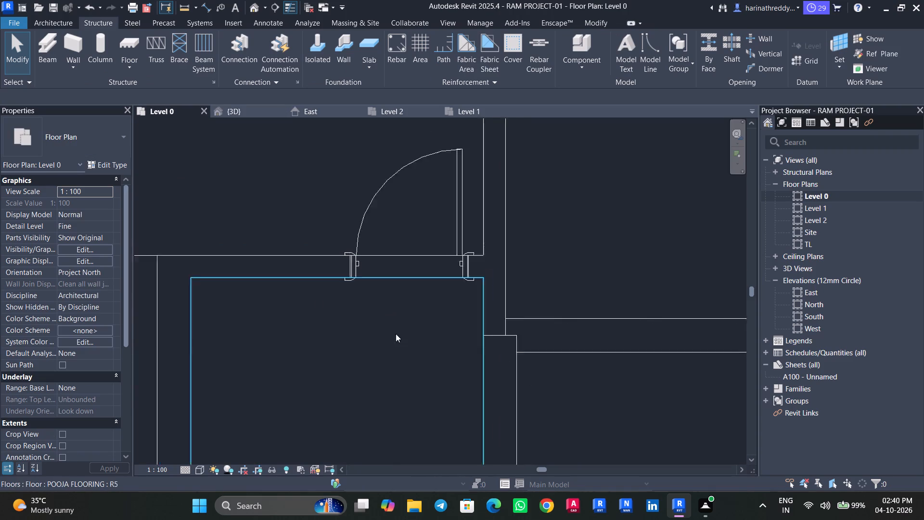
scroll(396, 334, "down", 3)
middle_click_drag(396, 342, 381, 134)
scroll(285, 321, "down", 8)
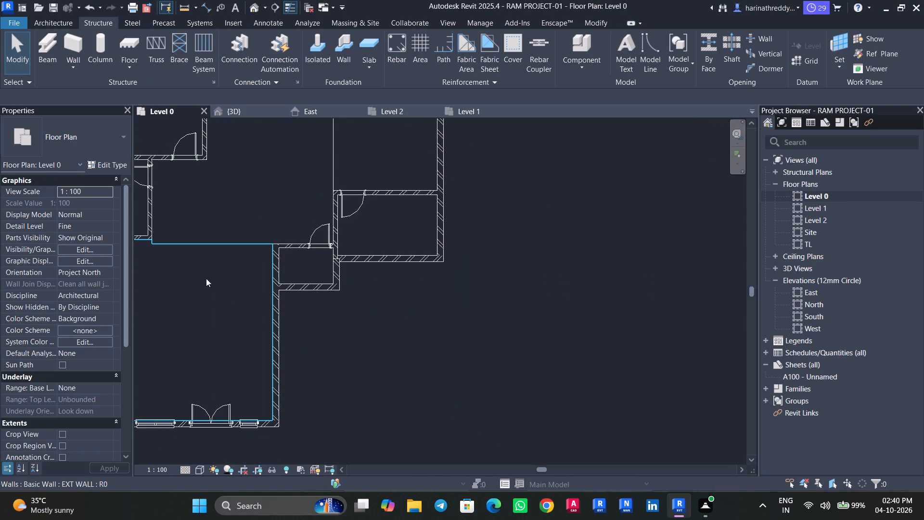
middle_click_drag(205, 275, 297, 391)
scroll(253, 374, "up", 8)
scroll(253, 374, "down", 1)
scroll(253, 374, "up", 1)
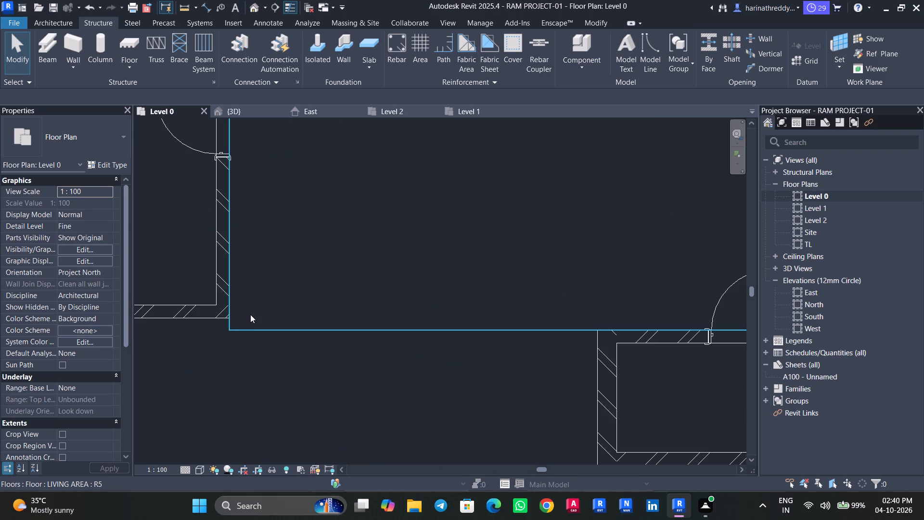
middle_click_drag(266, 303, 254, 519)
scroll(400, 279, "up", 1)
scroll(400, 279, "down", 1)
scroll(400, 279, "up", 1)
scroll(400, 279, "down", 1)
scroll(400, 279, "up", 4)
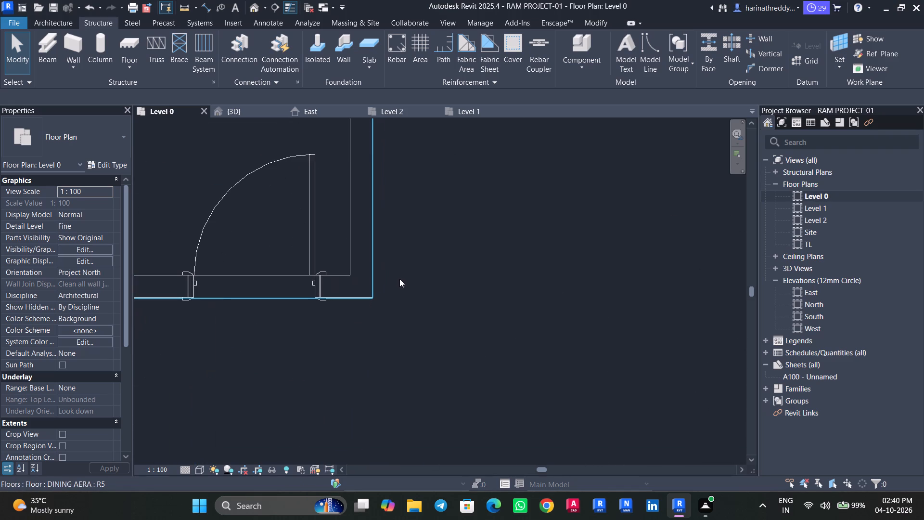
scroll(383, 254, "up", 1)
scroll(383, 254, "down", 4)
scroll(370, 292, "up", 15)
scroll(386, 260, "up", 7)
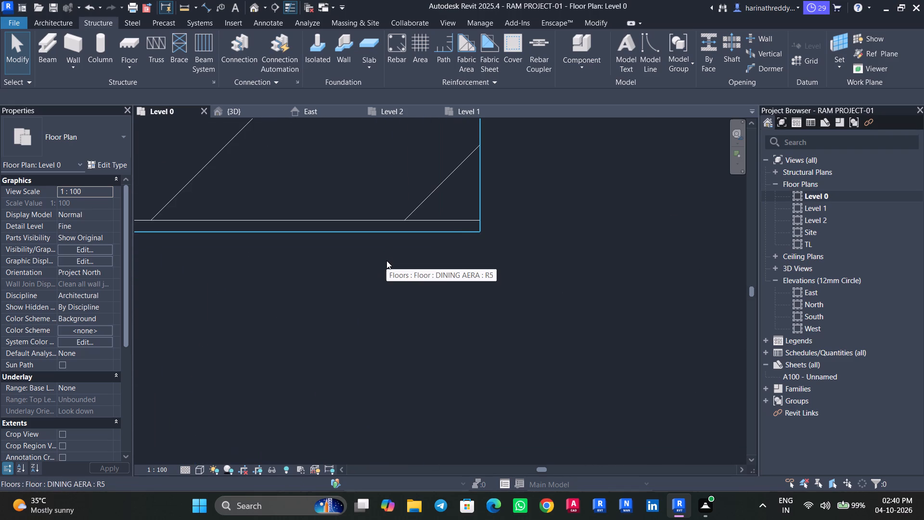
scroll(386, 260, "down", 6)
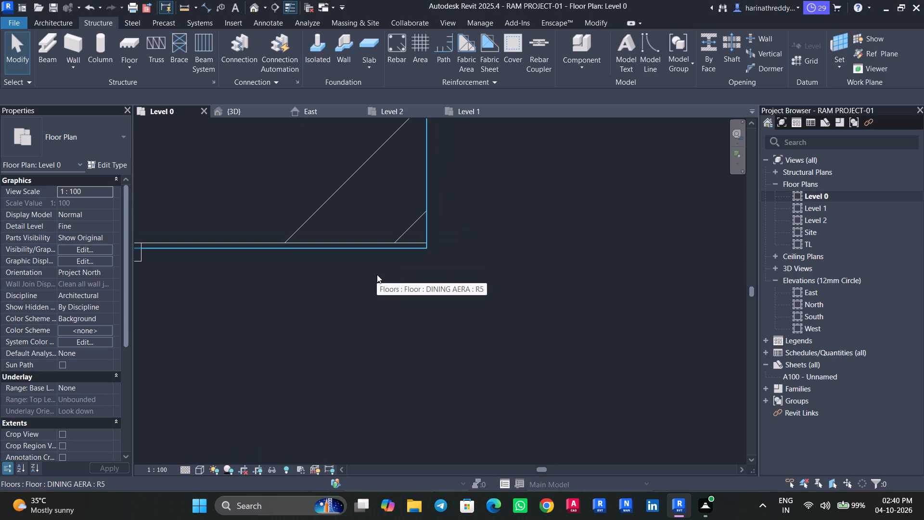
left_click(376, 274)
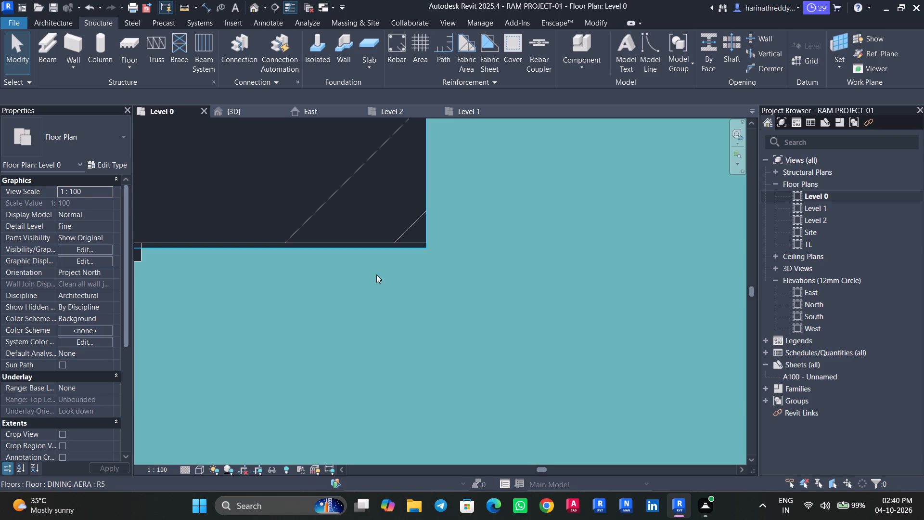
left_click(528, 64)
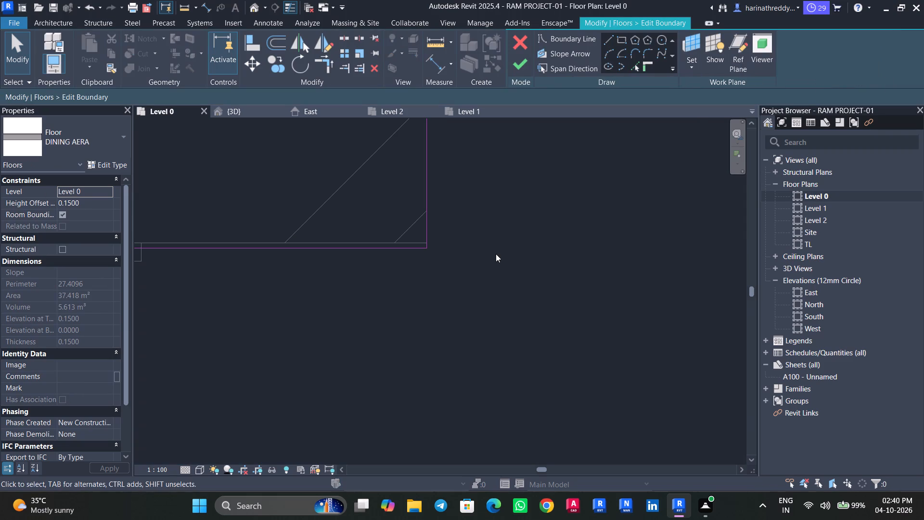
Align the floor boundary's edge by the northwest room's door with the south face of that room's interior wall.
type("al")
left_click(381, 245)
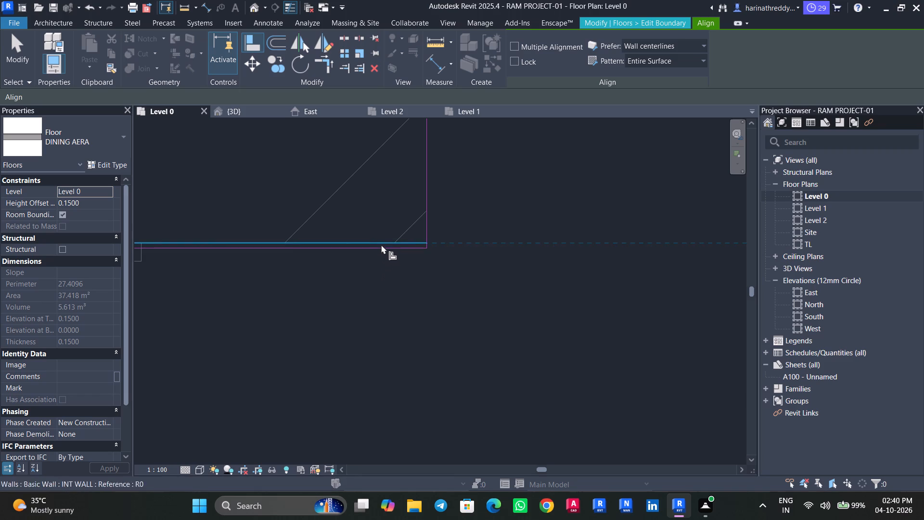
left_click(381, 250)
Check the remaining edges of the DINING AERA floor boundary against the walls and finish the boundary edit.
scroll(384, 258, "down", 9)
scroll(384, 258, "up", 1)
scroll(384, 258, "down", 7)
middle_click_drag(319, 285, 414, 278)
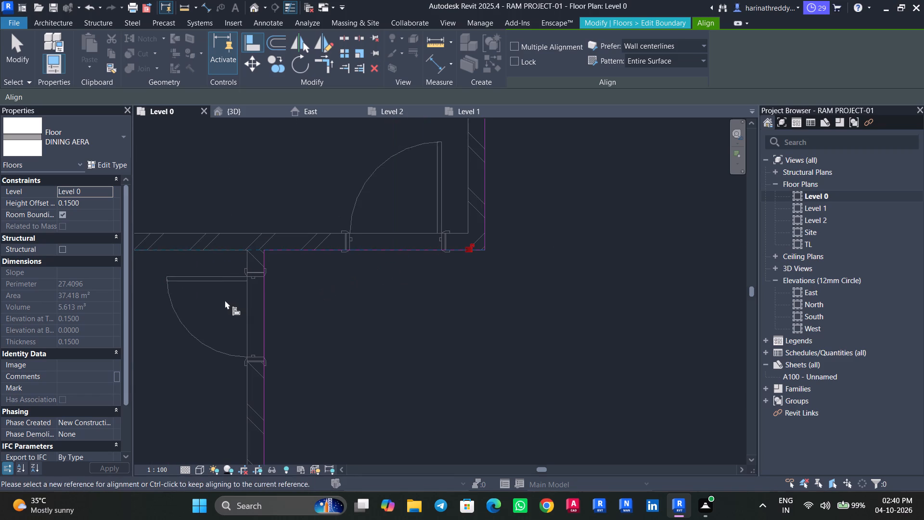
scroll(228, 300, "up", 9)
scroll(276, 295, "down", 1)
scroll(276, 295, "up", 1)
scroll(276, 295, "down", 17)
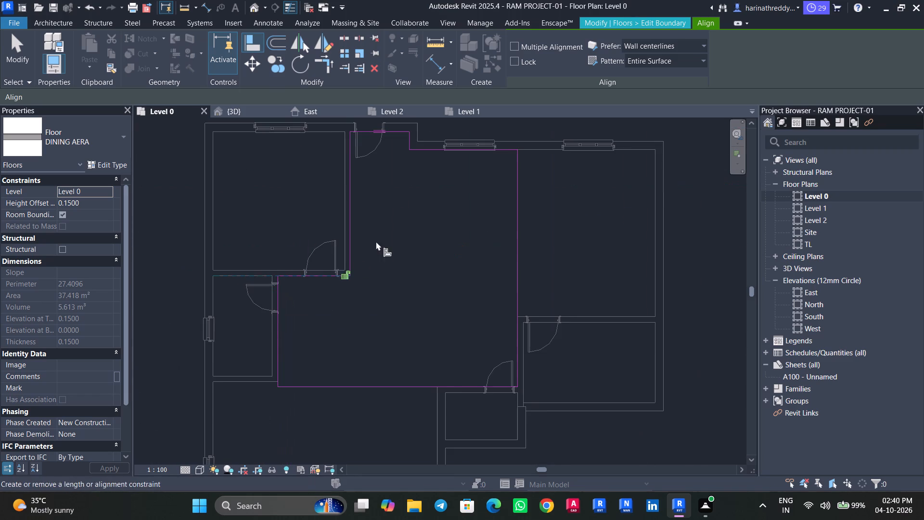
scroll(380, 112, "up", 2)
scroll(381, 112, "down", 1)
scroll(381, 112, "up", 20)
scroll(381, 112, "up", 14)
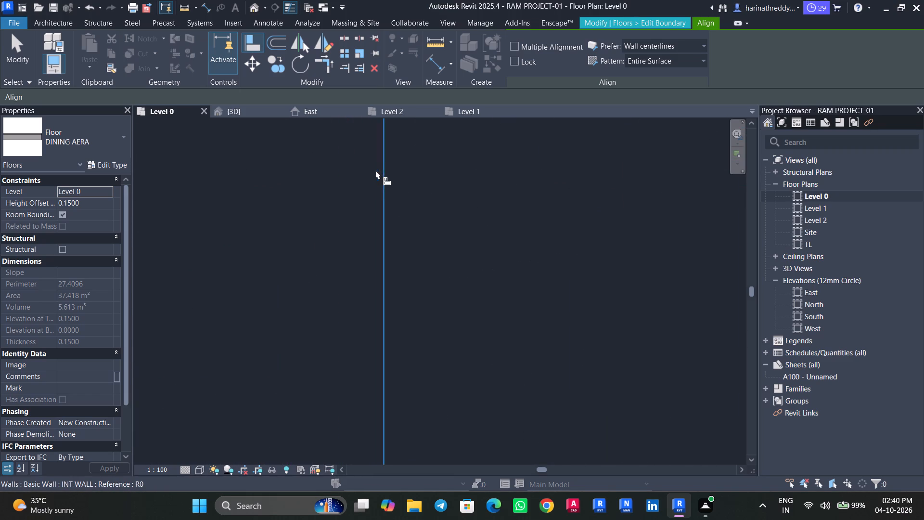
scroll(346, 188, "up", 7)
scroll(346, 188, "down", 16)
middle_click_drag(405, 167, 351, 298)
scroll(349, 284, "down", 5)
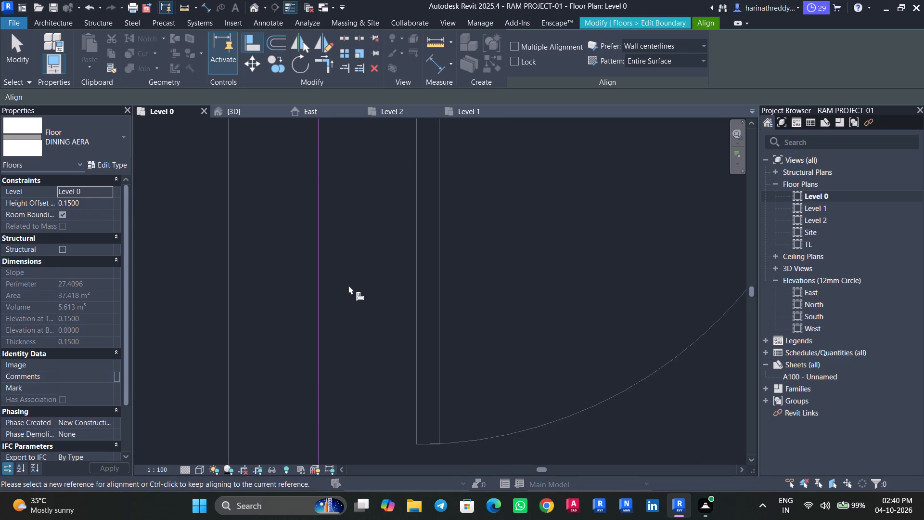
scroll(348, 285, "down", 12)
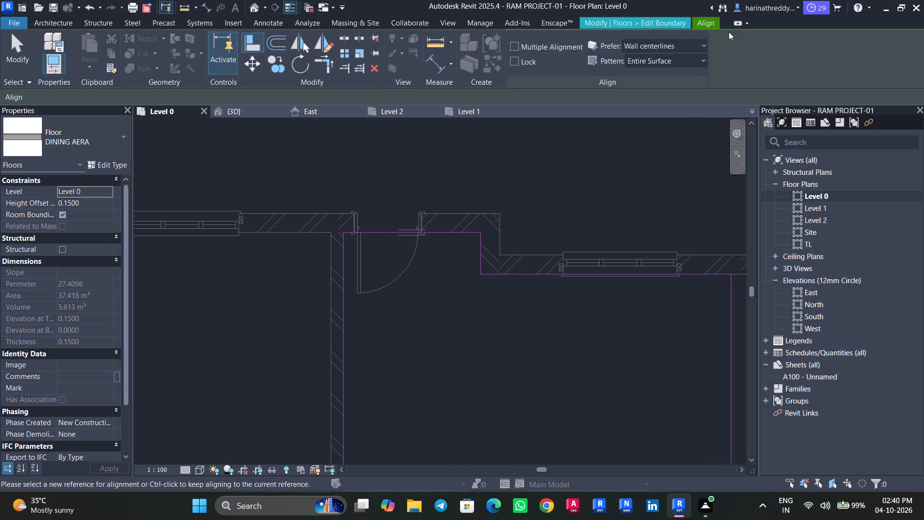
left_click(704, 25)
left_click(655, 24)
left_click(526, 64)
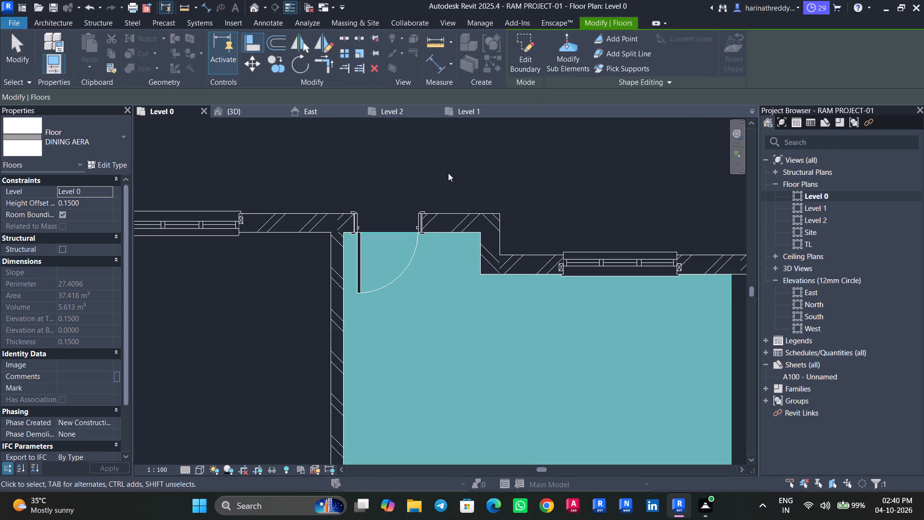
key("Escape")
key("Escape")
Inspect the edges of the dining and guest bedroom floors against the surrounding walls in the Level 0 plan.
scroll(325, 254, "up", 12)
scroll(364, 222, "down", 10)
scroll(364, 222, "up", 1)
scroll(364, 220, "down", 4)
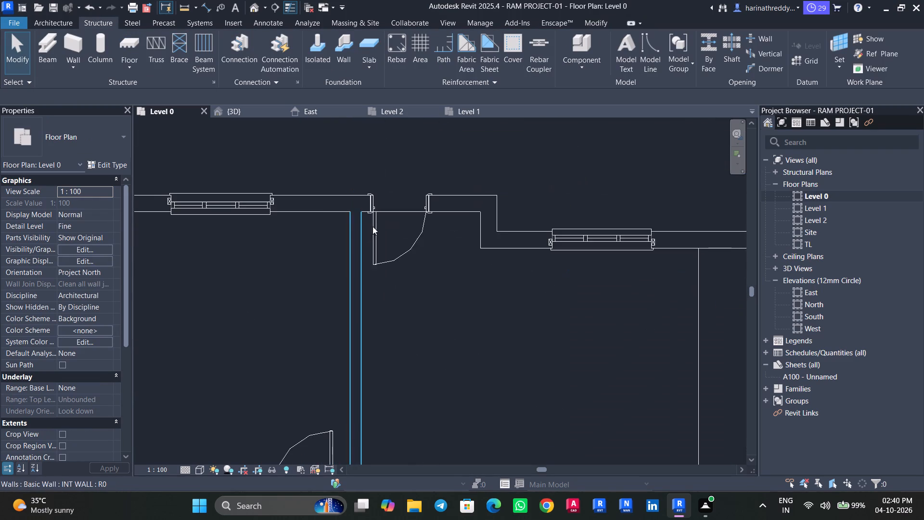
middle_click_drag(531, 275, 448, 295)
scroll(506, 269, "up", 10)
left_click(472, 296)
scroll(467, 292, "down", 9)
middle_click_drag(440, 270, 312, 42)
key("Escape")
middle_click_drag(251, 233, 457, 160)
scroll(293, 232, "up", 7)
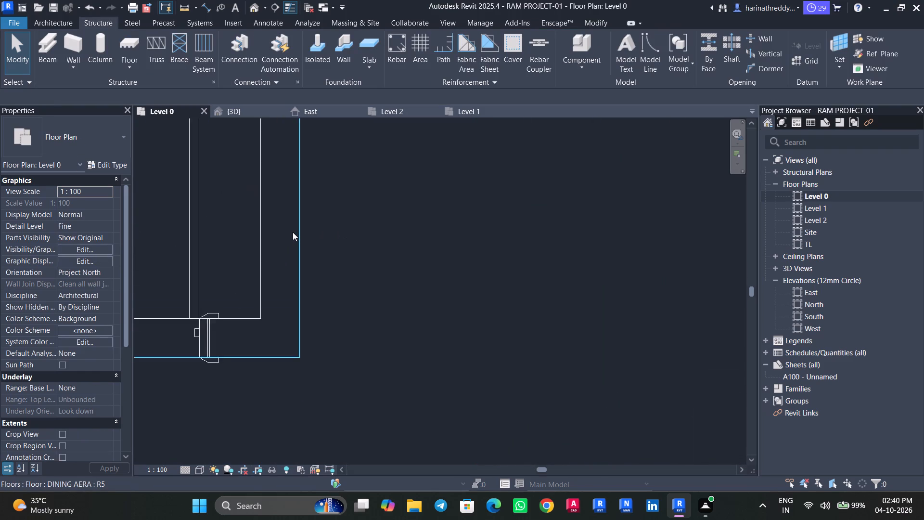
scroll(293, 232, "up", 8)
scroll(293, 232, "down", 10)
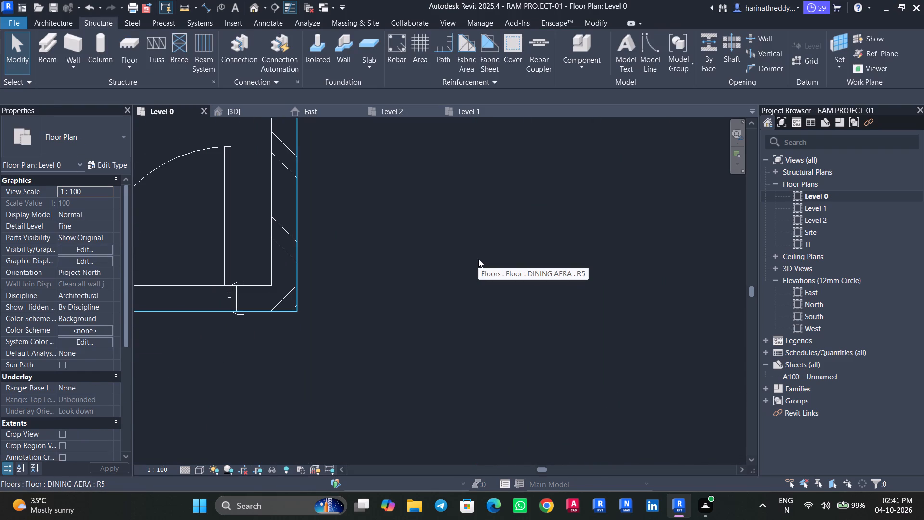
scroll(472, 249, "down", 11)
left_click(326, 184)
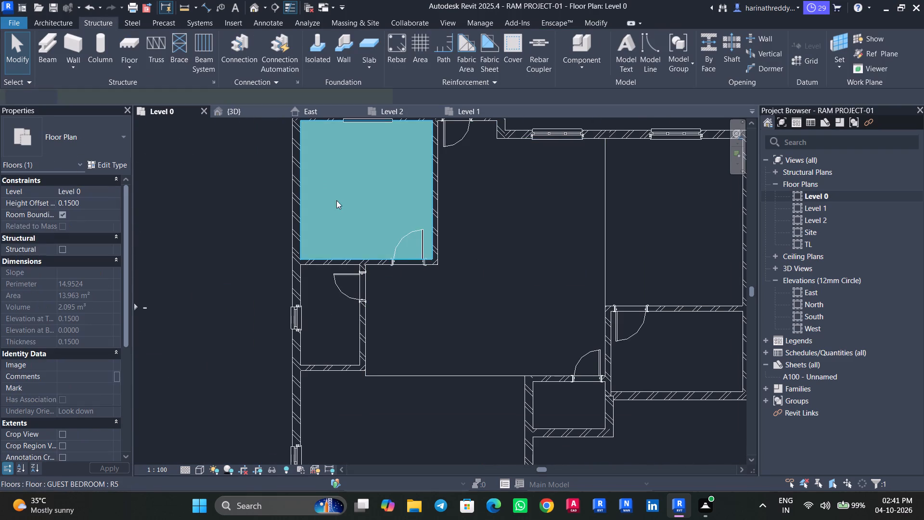
key("Escape")
Inspect the LIVING AREA floor's edges and corners against the interior and exterior walls.
left_click(396, 413)
middle_click_drag(394, 401, 428, 262)
scroll(328, 256, "up", 14)
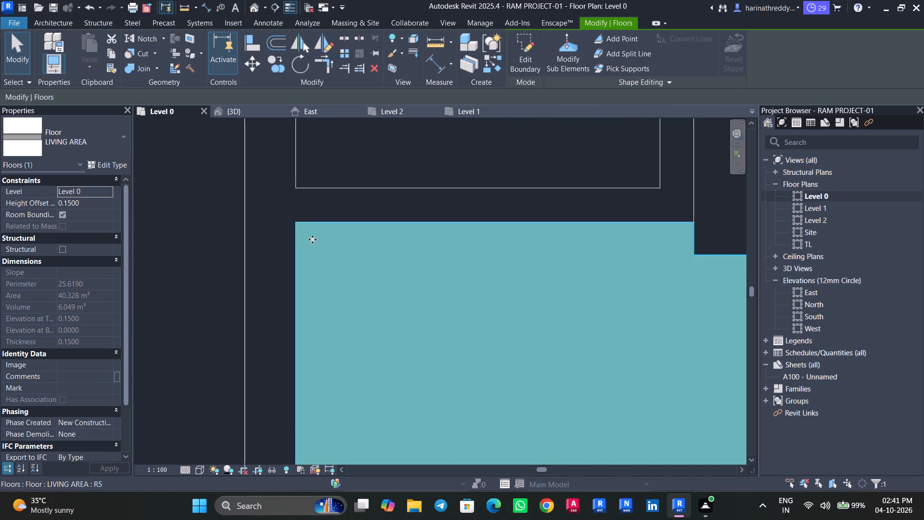
scroll(312, 239, "up", 7)
key("Escape")
key("Escape")
scroll(275, 191, "up", 4)
scroll(275, 191, "down", 1)
scroll(275, 191, "up", 1)
scroll(275, 191, "down", 10)
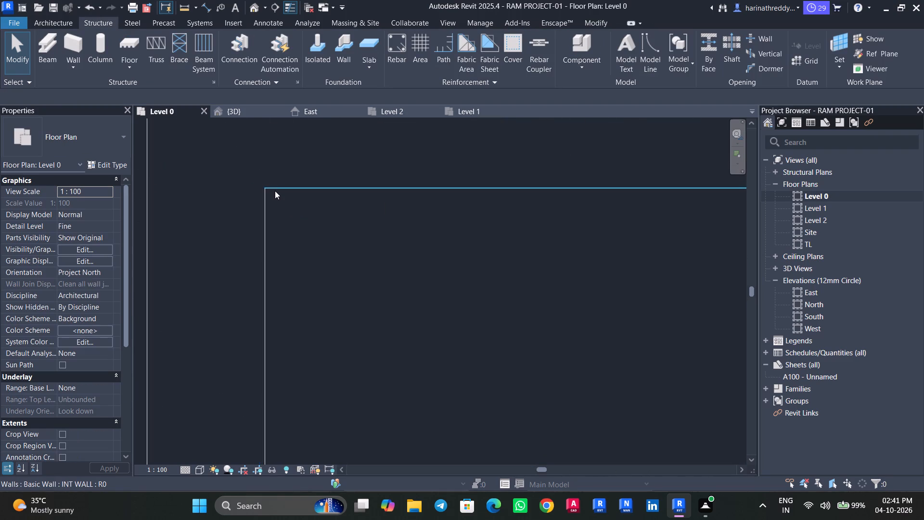
scroll(275, 191, "down", 18)
scroll(437, 260, "up", 18)
scroll(395, 264, "down", 1)
scroll(395, 264, "up", 2)
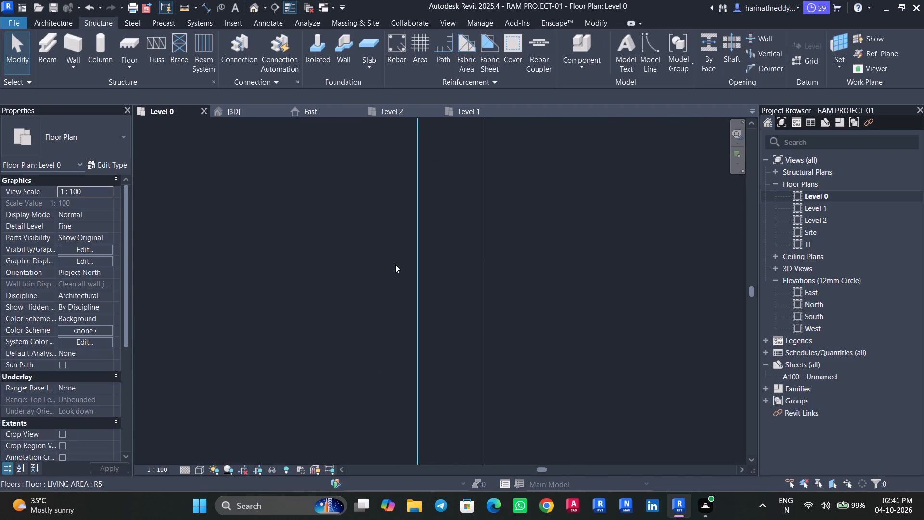
scroll(396, 265, "down", 5)
scroll(396, 265, "up", 1)
scroll(396, 265, "down", 10)
middle_click_drag(338, 280, 438, 165)
scroll(378, 240, "up", 1)
scroll(228, 377, "up", 14)
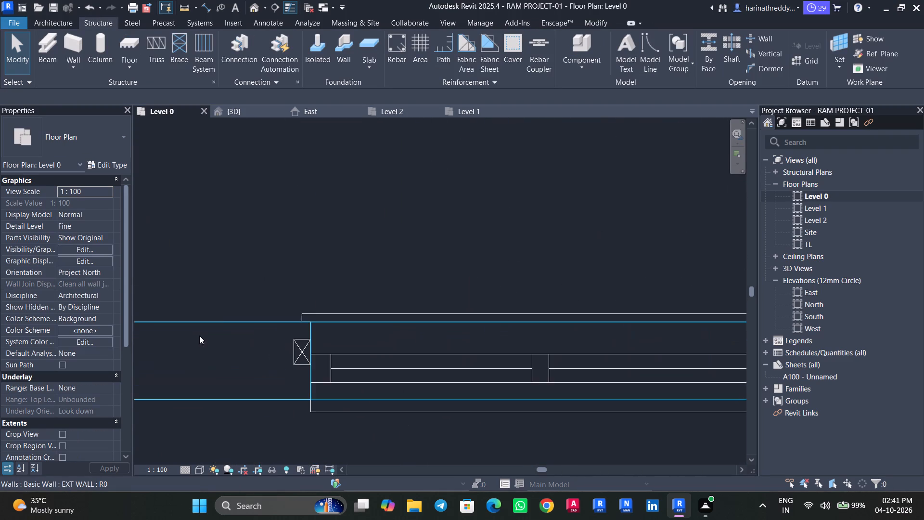
scroll(199, 336, "down", 12)
scroll(200, 326, "up", 1)
scroll(200, 326, "down", 5)
scroll(249, 265, "up", 1)
scroll(250, 265, "down", 1)
middle_click_drag(257, 253, 300, 396)
scroll(301, 269, "up", 1)
middle_click_drag(302, 269, 327, 413)
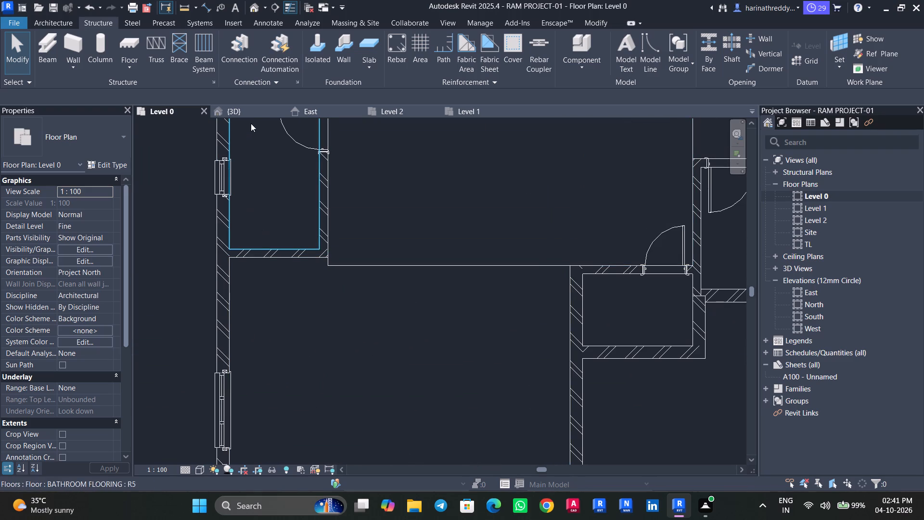
In the 3D view, examine from the right side and obliquely how the slab sits on the exterior walls.
left_click(250, 109)
scroll(382, 318, "down", 4)
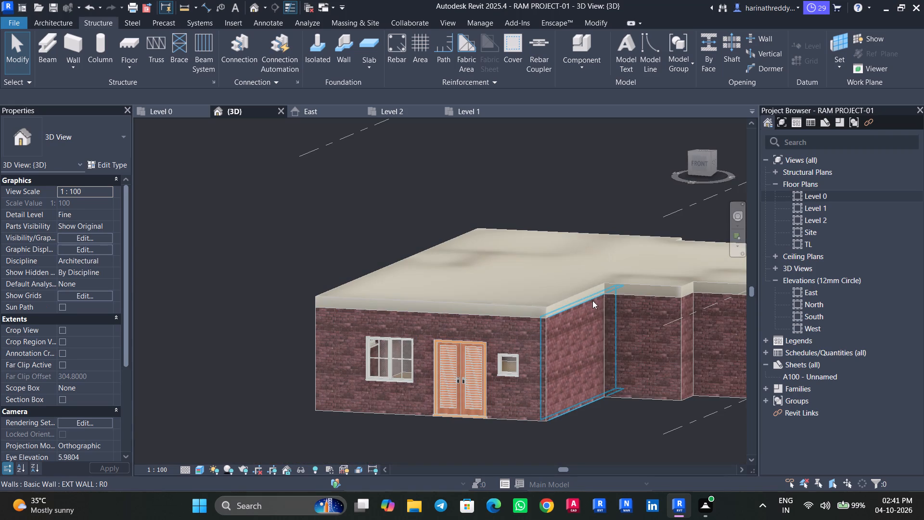
middle_click_drag(607, 343, 425, 318, "shift")
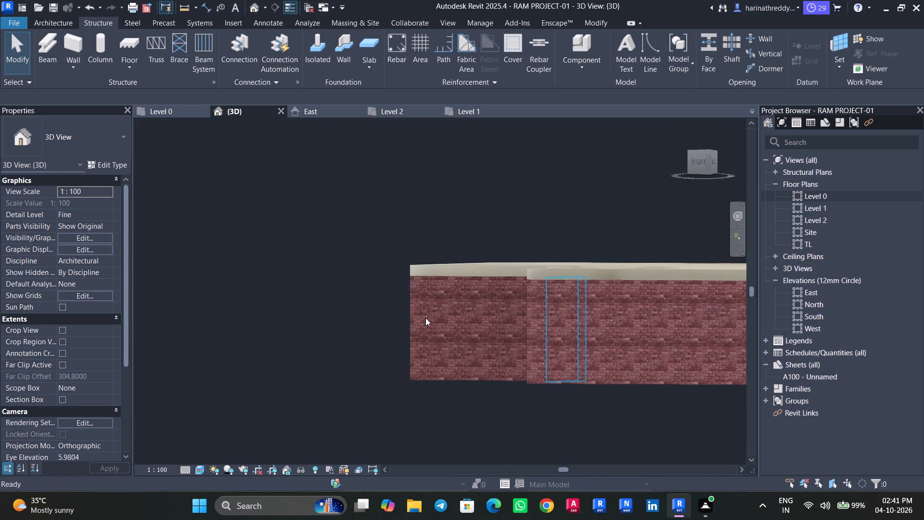
scroll(429, 313, "down", 12)
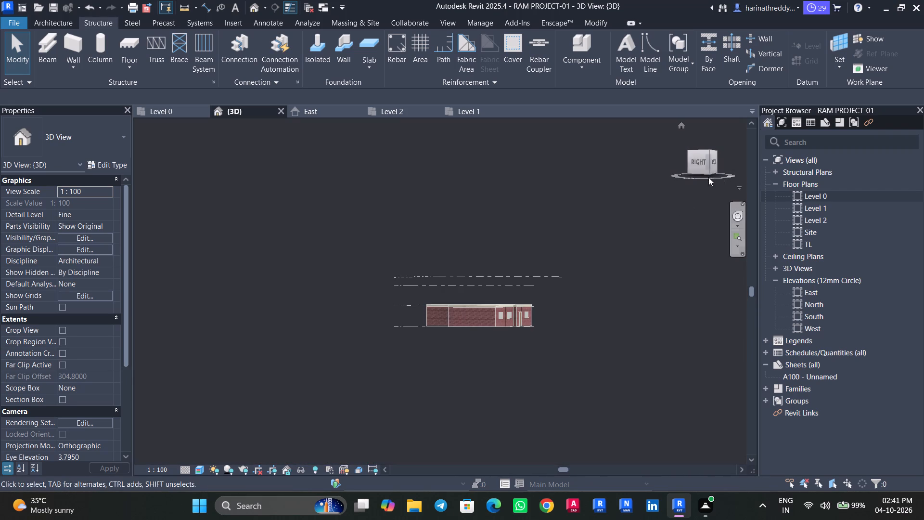
left_click(698, 162)
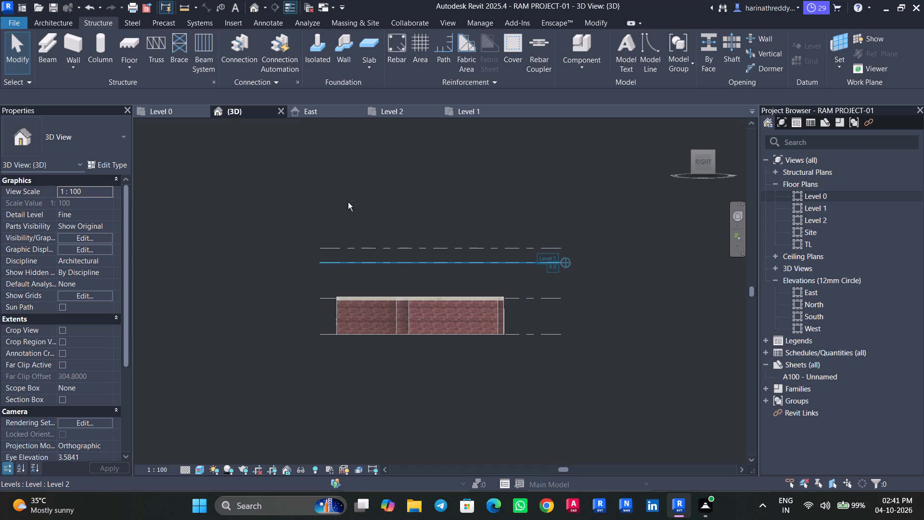
middle_click_drag(351, 214, 419, 318, "shift")
scroll(371, 335, "up", 9)
middle_click_drag(346, 357, 405, 412)
key("Escape")
key("Escape")
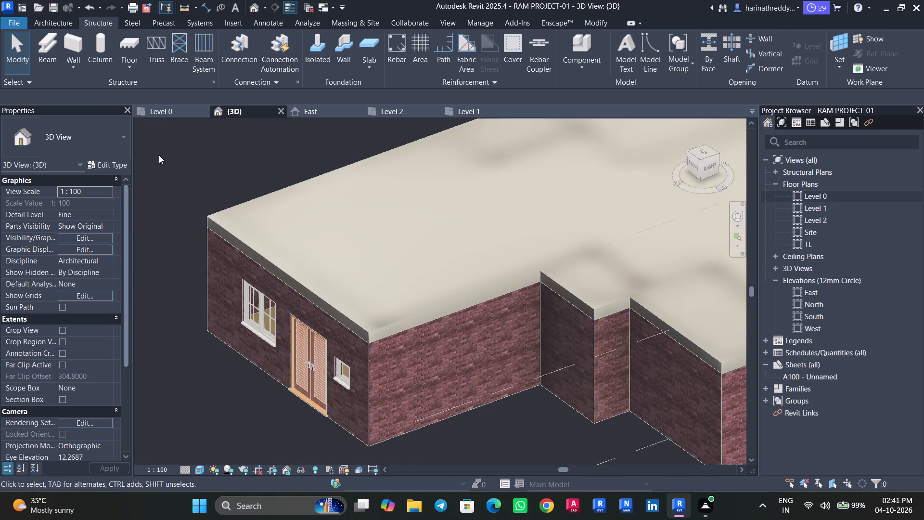
Create a new family from the Metric Profile template.
left_click(14, 19)
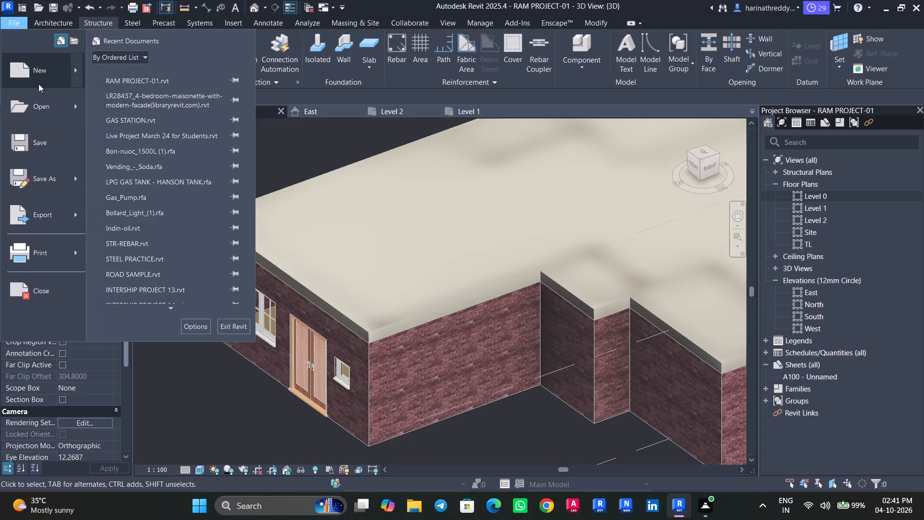
left_click(154, 104)
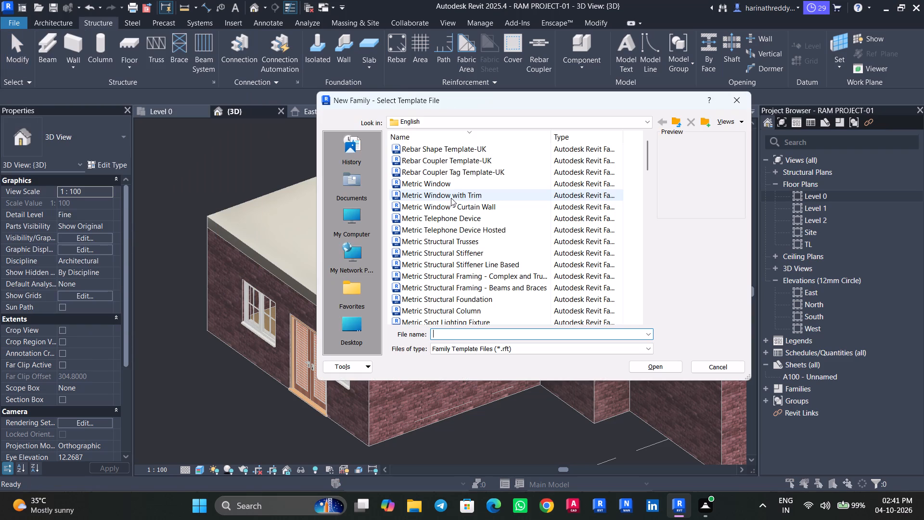
scroll(462, 249, "down", 2)
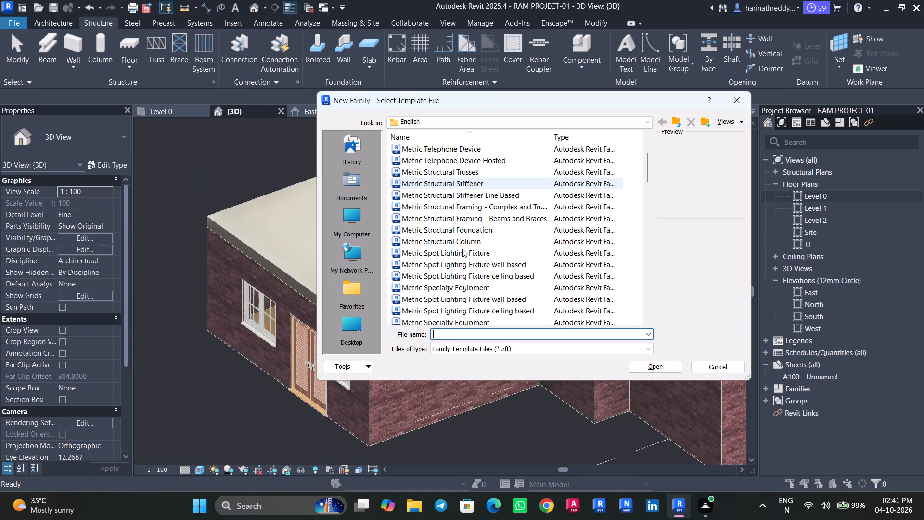
scroll(460, 259, "down", 9)
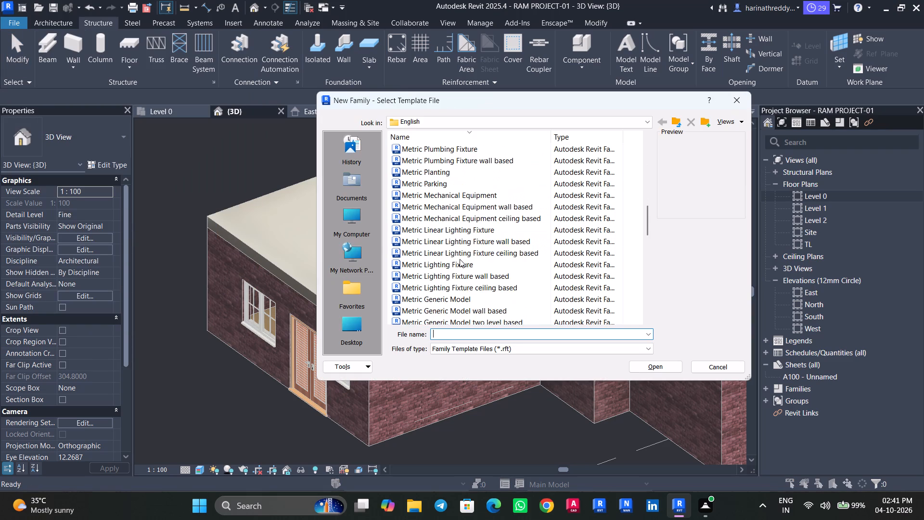
scroll(460, 259, "down", 9)
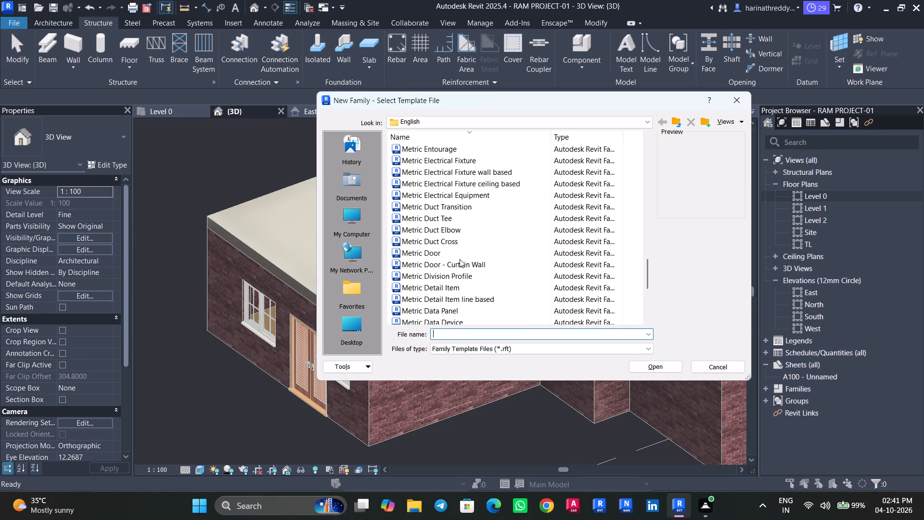
scroll(460, 259, "down", 5)
scroll(460, 259, "up", 6)
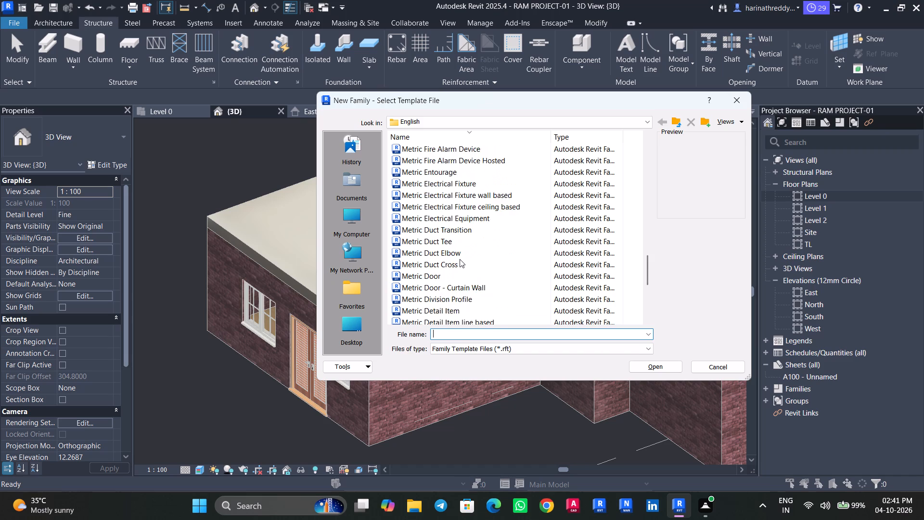
scroll(460, 259, "up", 6)
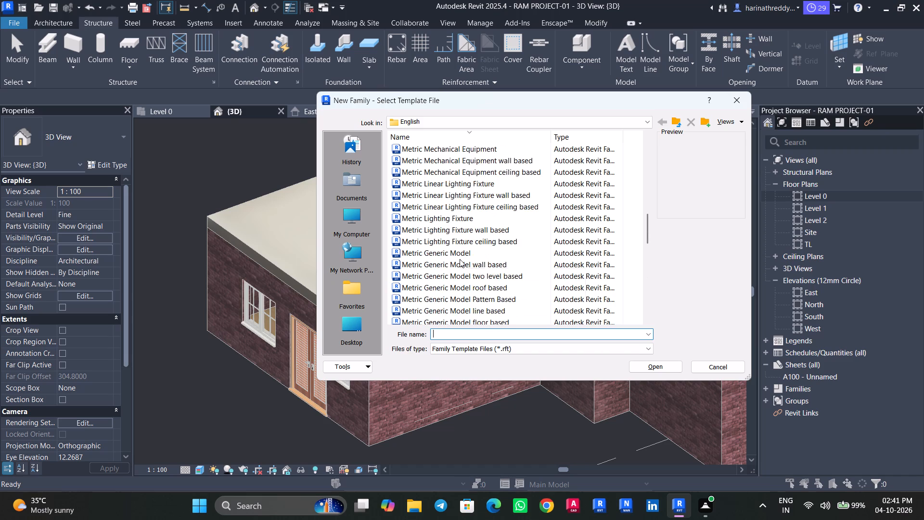
scroll(460, 259, "up", 3)
left_click(428, 197)
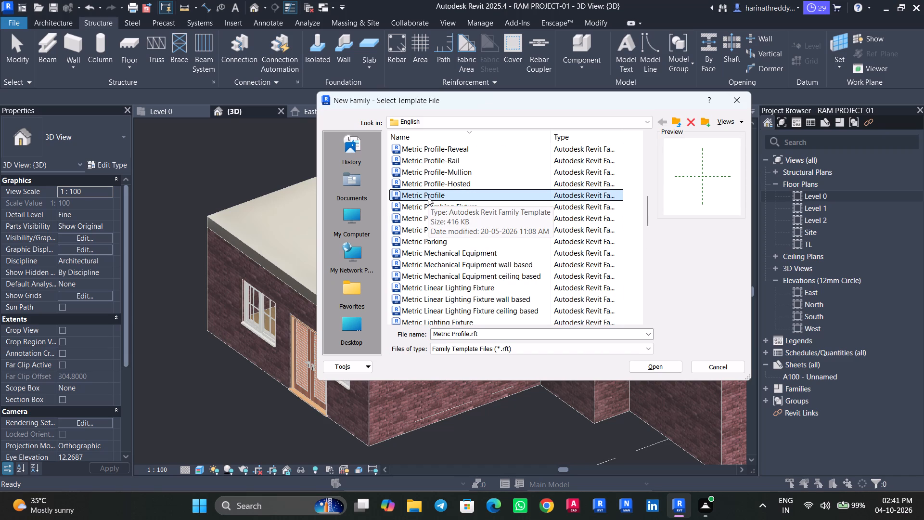
left_click(656, 364)
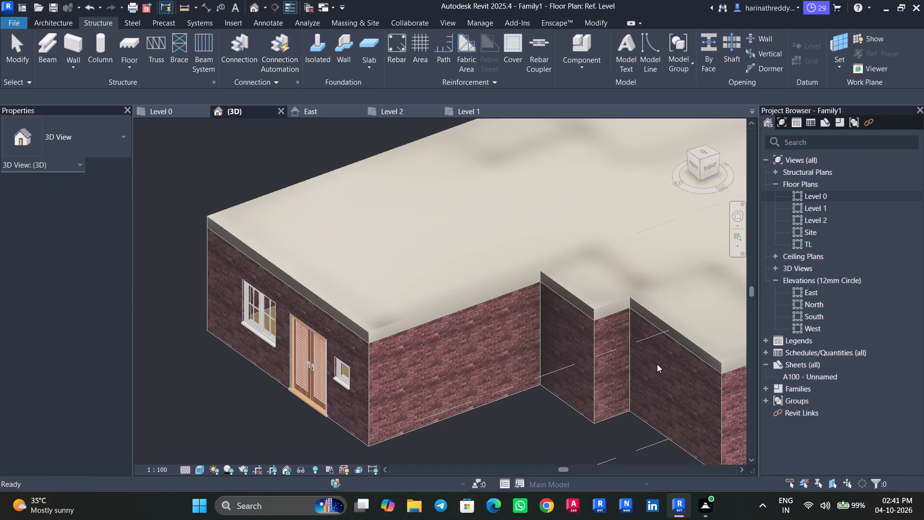
From the reference plane intersection, draw a vertical profile line about 30 mm up and a horizontal one about 11.7 mm to the right.
scroll(455, 273, "up", 10)
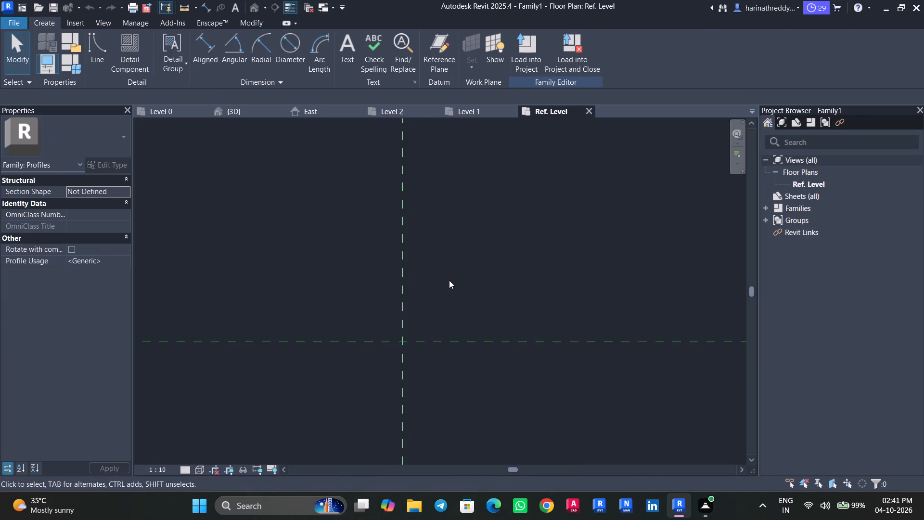
left_click(98, 46)
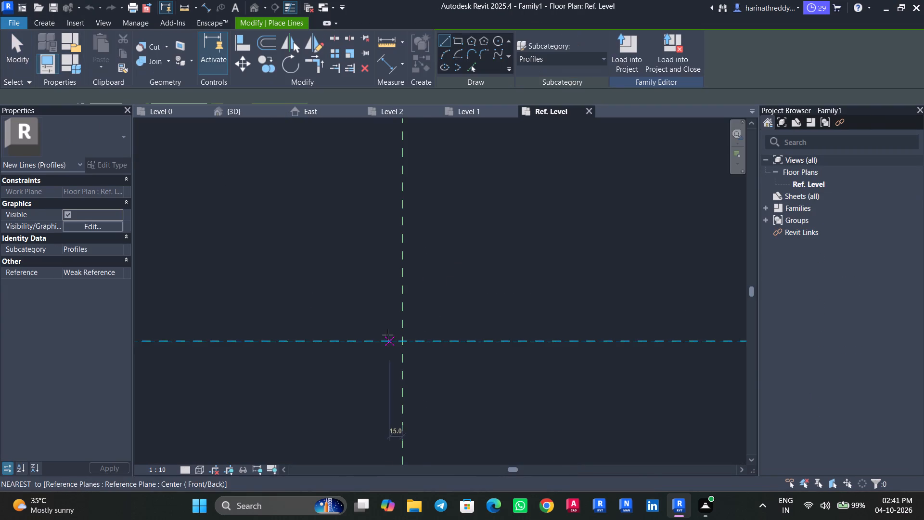
scroll(387, 335, "up", 10)
left_click(451, 359)
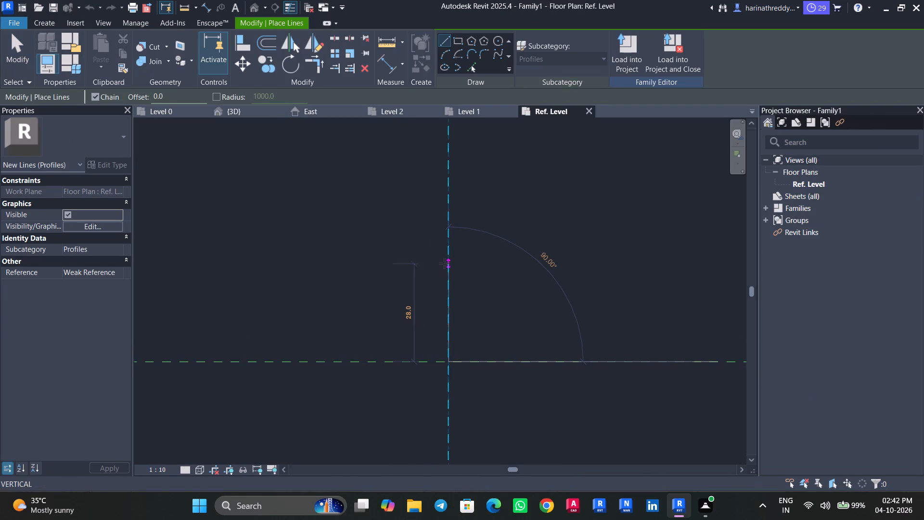
left_click(450, 252)
key("Escape")
left_click(448, 360)
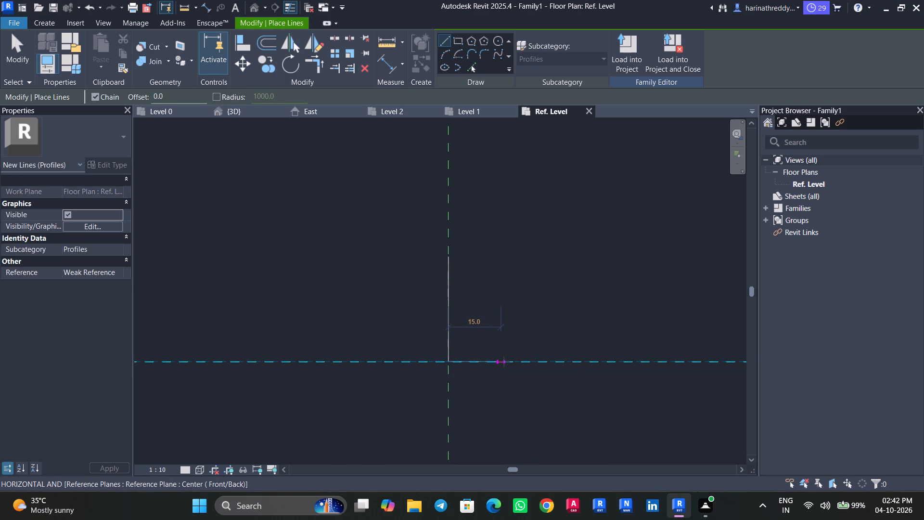
left_click(489, 360)
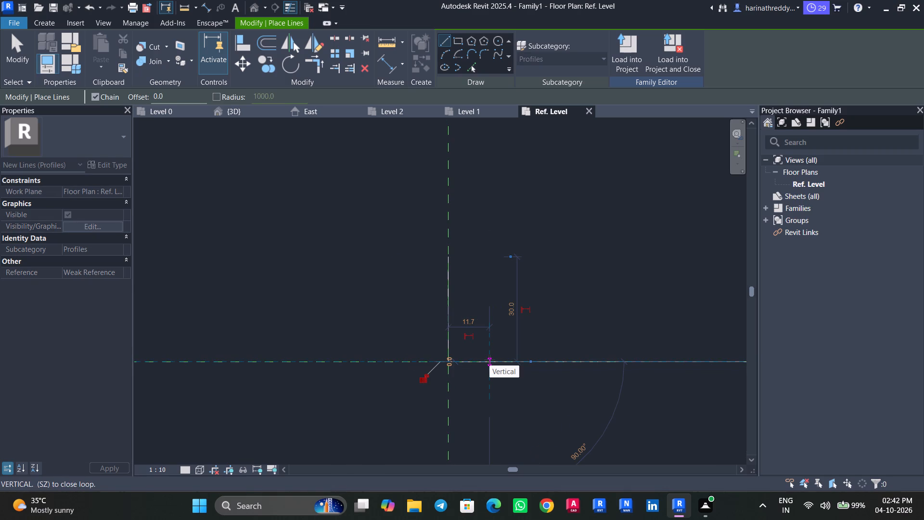
key("Escape")
key("Escape")
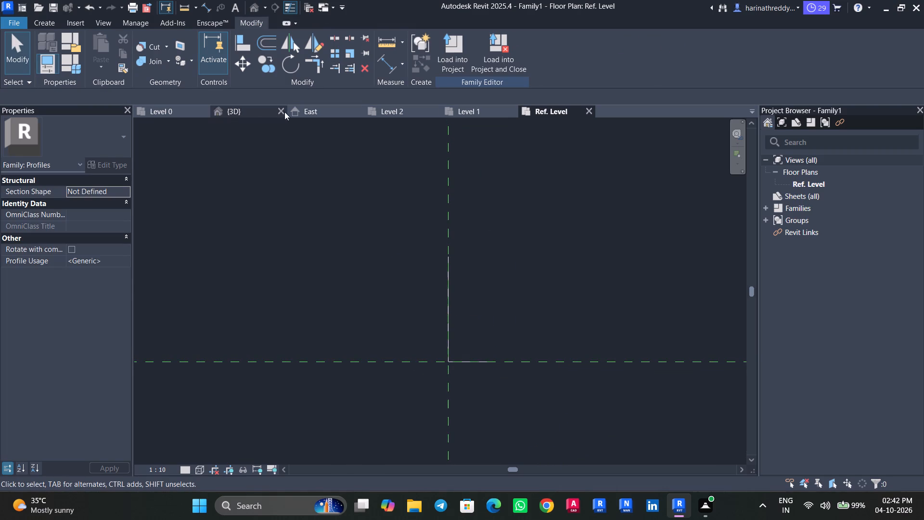
Draw a vertical profile line about 6.8 mm up from the free end of the horizontal line.
left_click(38, 27)
left_click(99, 45)
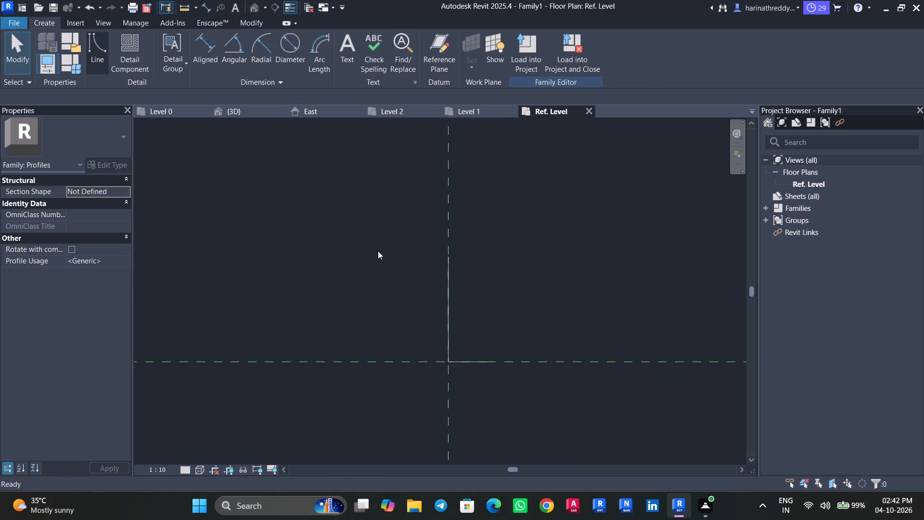
left_click(492, 359)
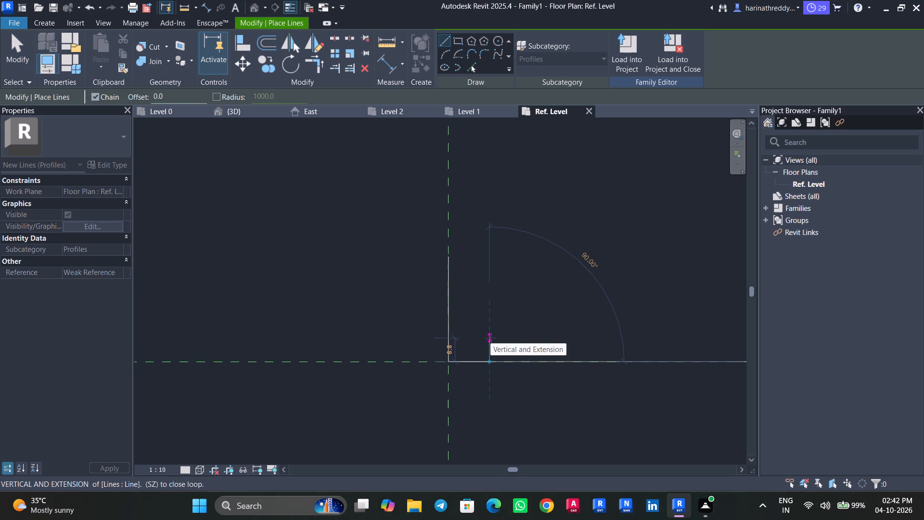
left_click(490, 338)
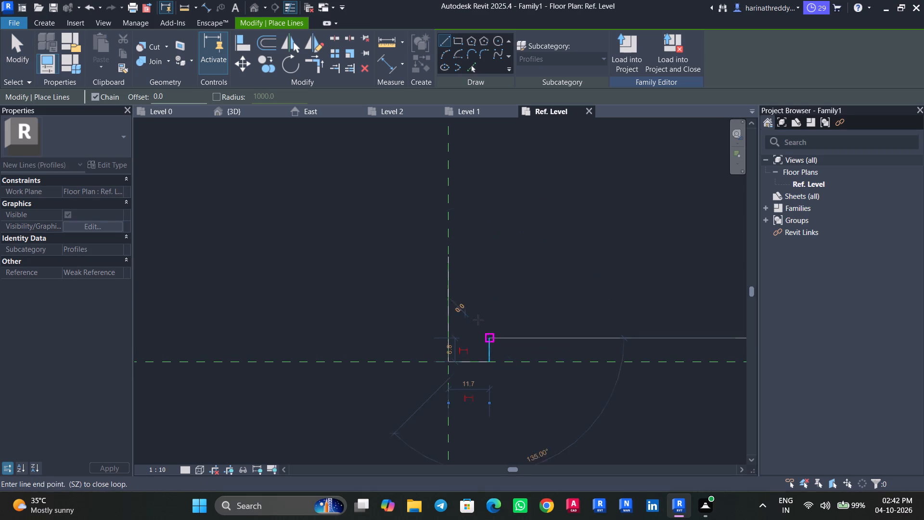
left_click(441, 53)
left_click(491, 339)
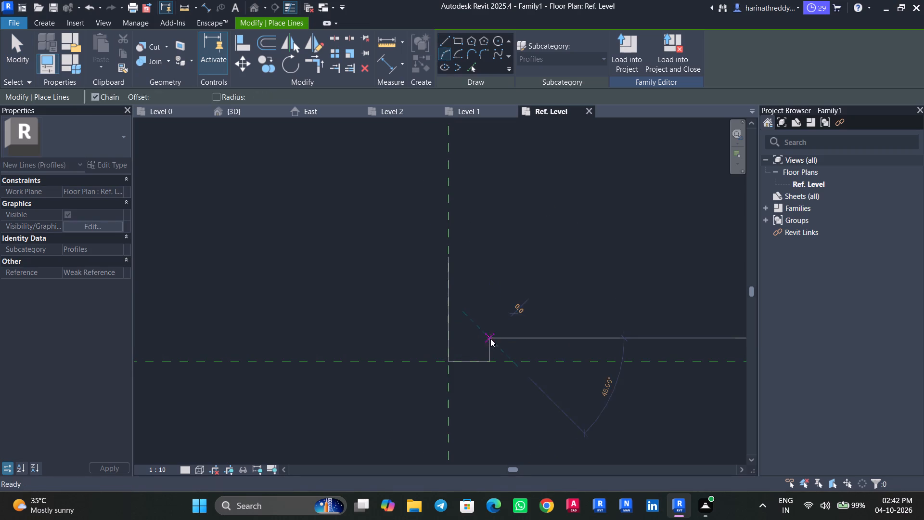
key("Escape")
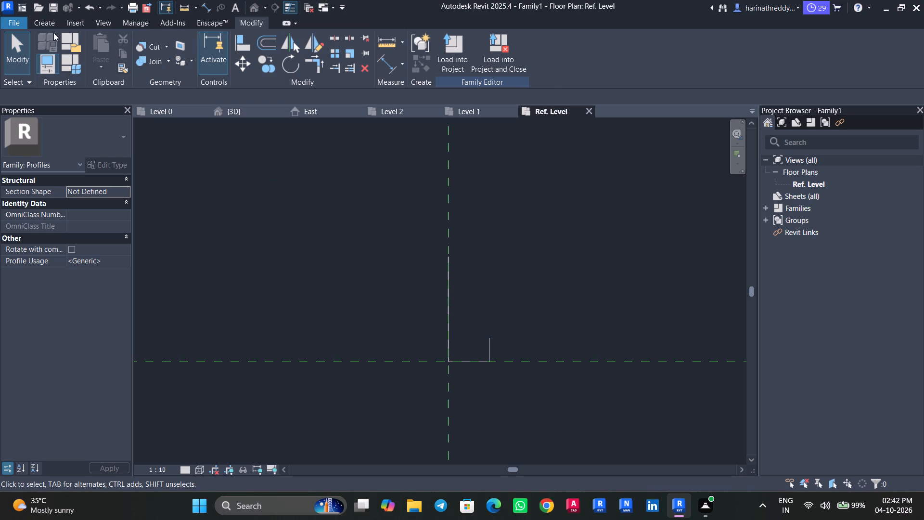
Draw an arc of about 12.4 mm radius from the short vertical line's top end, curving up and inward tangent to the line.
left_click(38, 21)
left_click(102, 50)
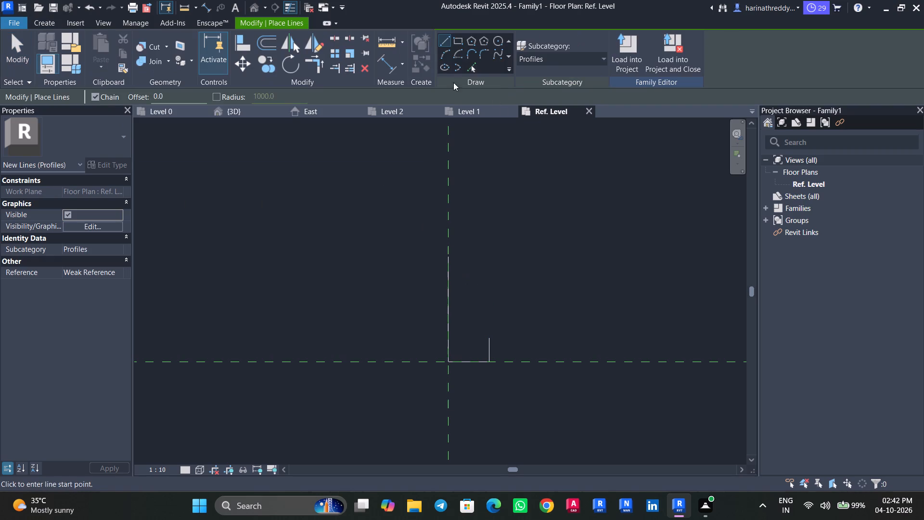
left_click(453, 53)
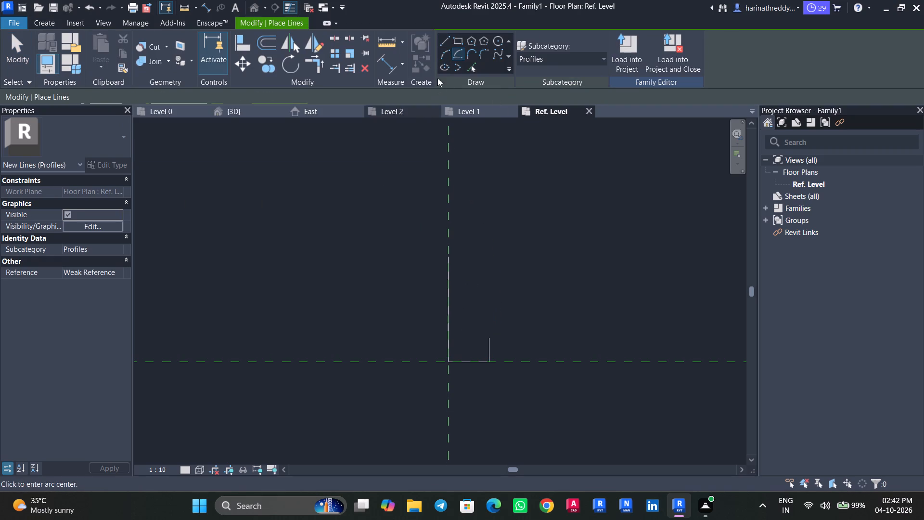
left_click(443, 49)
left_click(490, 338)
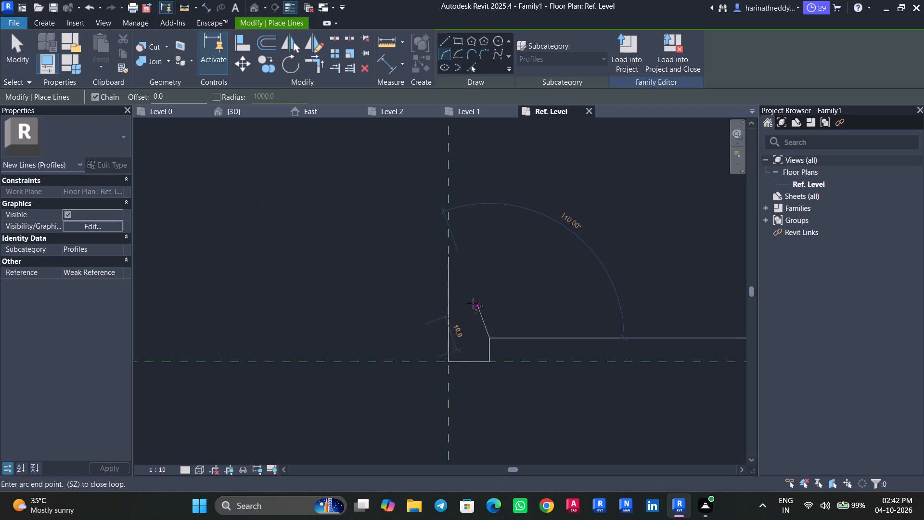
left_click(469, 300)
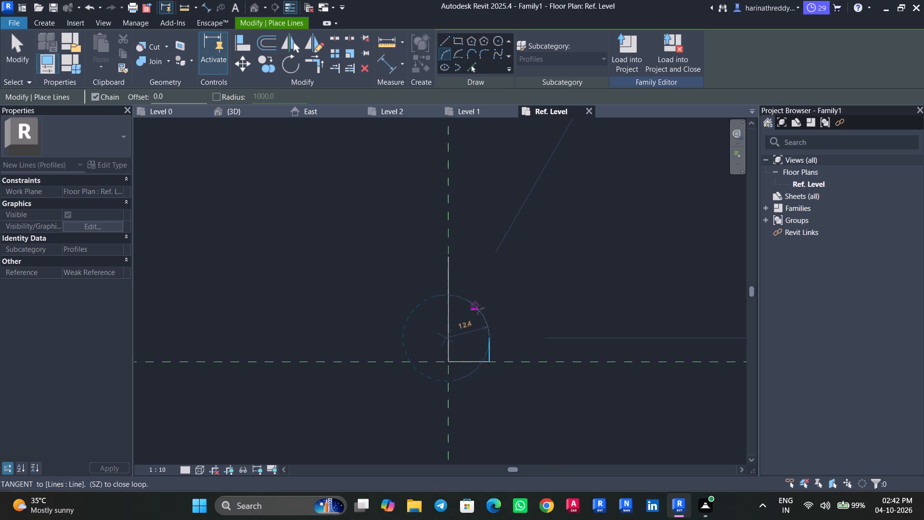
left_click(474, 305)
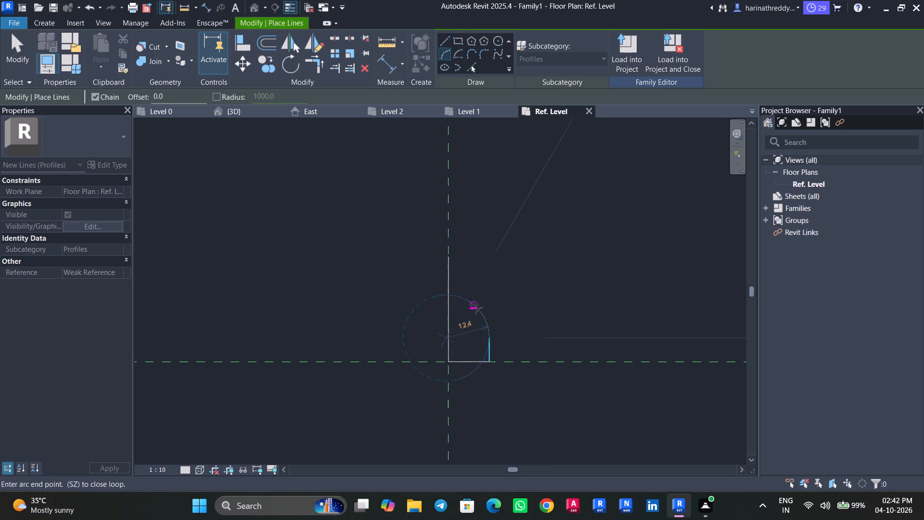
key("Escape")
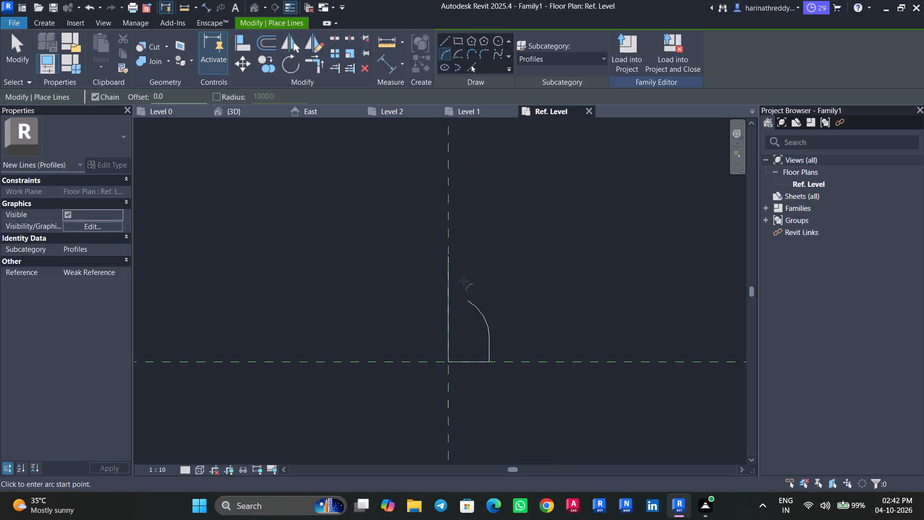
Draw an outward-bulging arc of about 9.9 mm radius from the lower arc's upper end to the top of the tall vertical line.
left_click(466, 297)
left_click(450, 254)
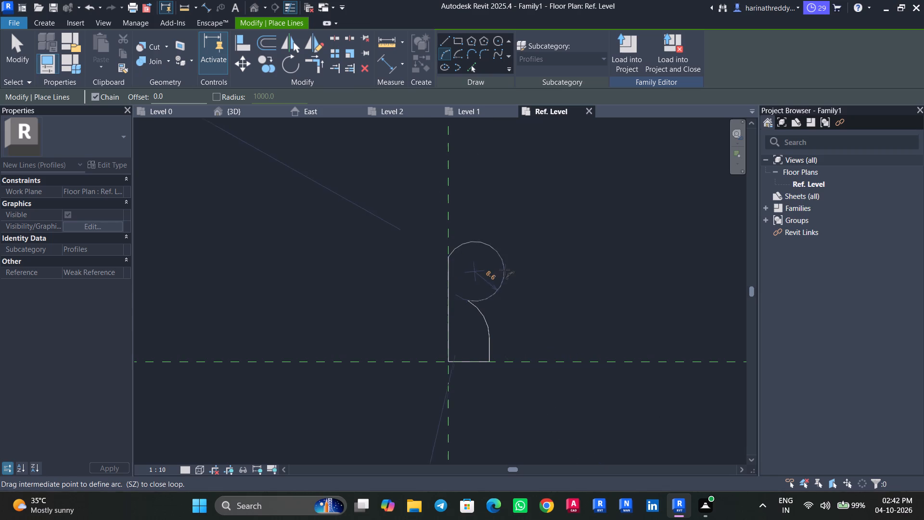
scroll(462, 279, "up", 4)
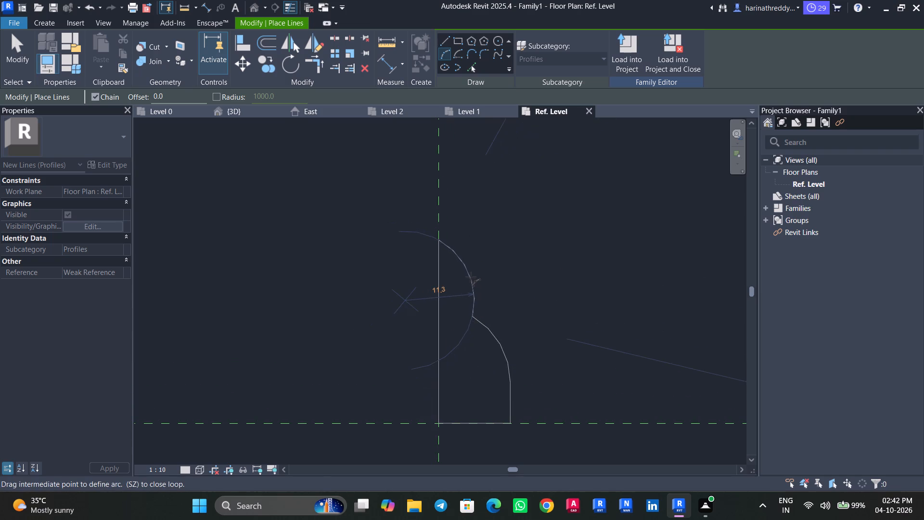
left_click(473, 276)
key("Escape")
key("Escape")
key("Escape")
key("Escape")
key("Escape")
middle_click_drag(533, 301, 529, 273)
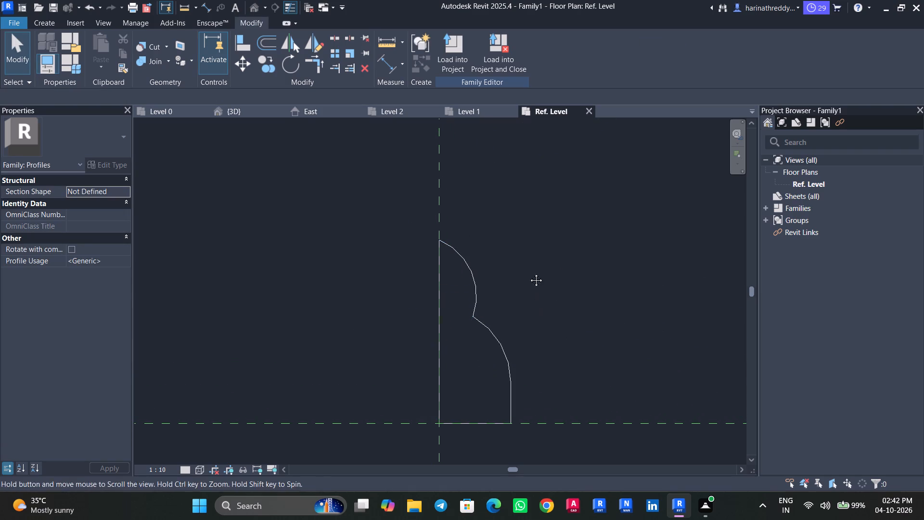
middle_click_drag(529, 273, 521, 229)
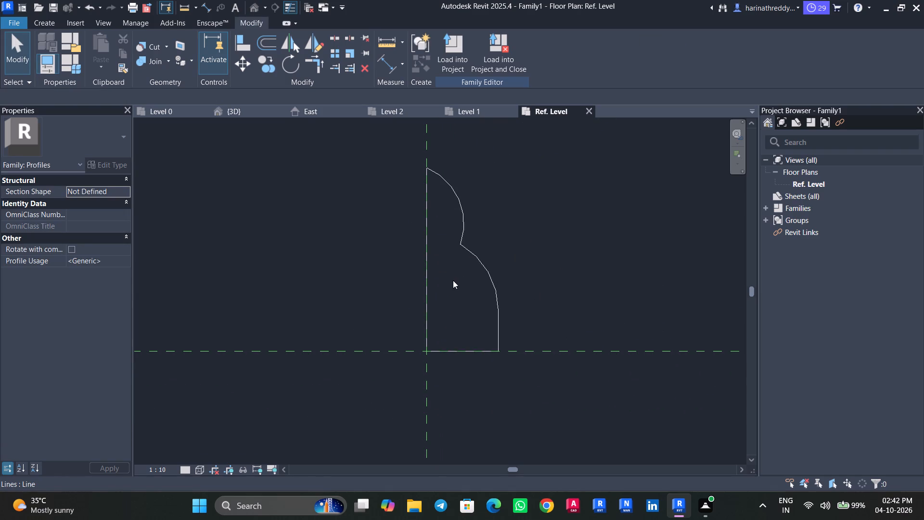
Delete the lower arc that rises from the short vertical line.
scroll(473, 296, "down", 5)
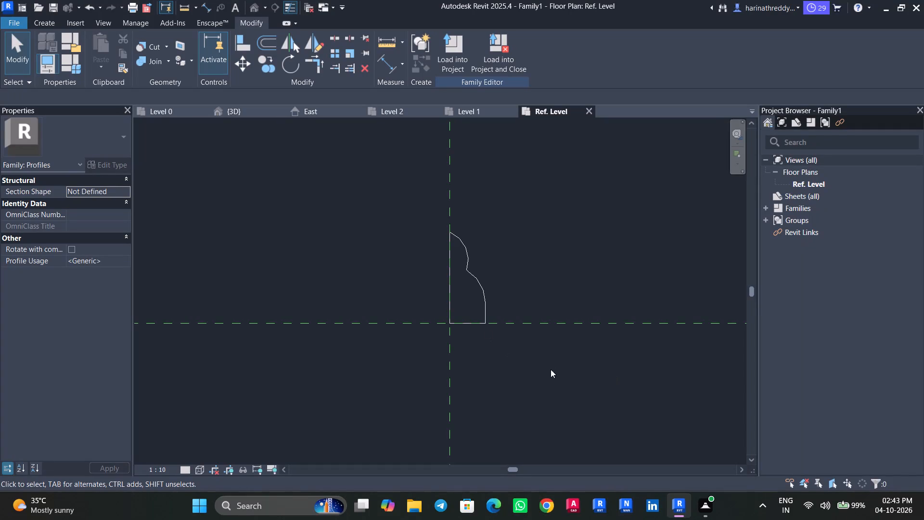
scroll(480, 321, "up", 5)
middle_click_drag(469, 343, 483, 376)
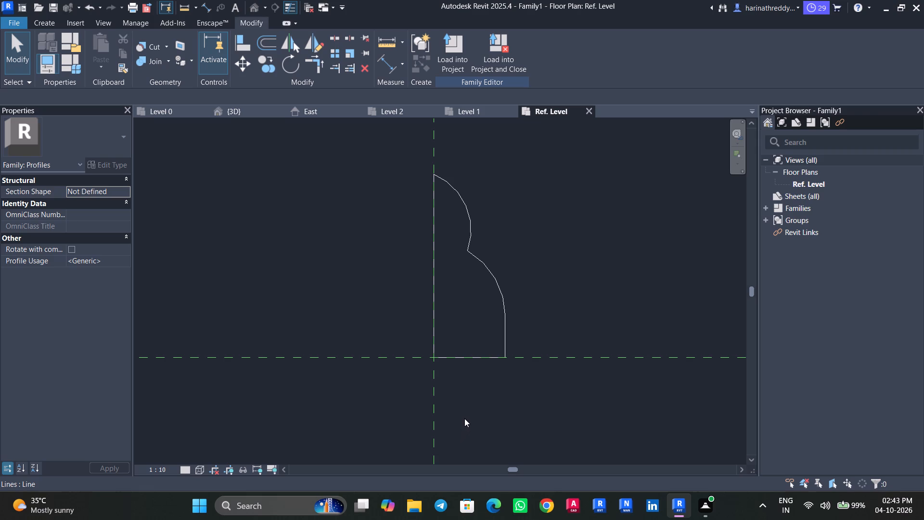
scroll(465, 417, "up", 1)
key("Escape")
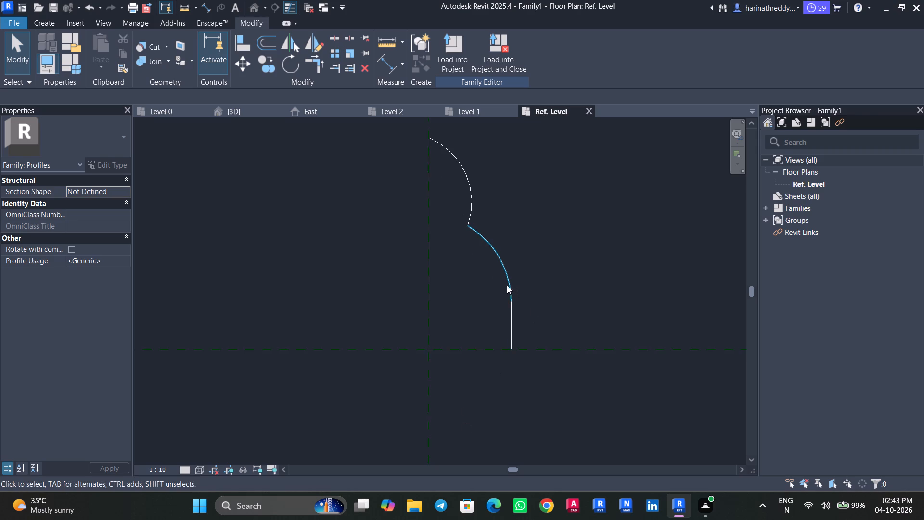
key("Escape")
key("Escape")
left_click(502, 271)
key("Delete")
Stretch the short vertical line's top end upward to a length of about 15.3 mm.
left_click(513, 320)
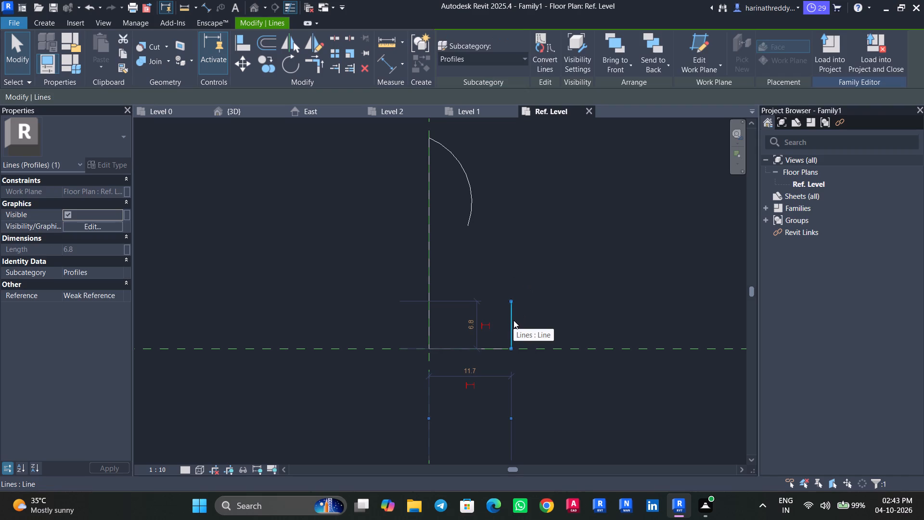
left_click(515, 317)
key("Escape")
left_click(512, 312)
left_click_drag(511, 298, 511, 240)
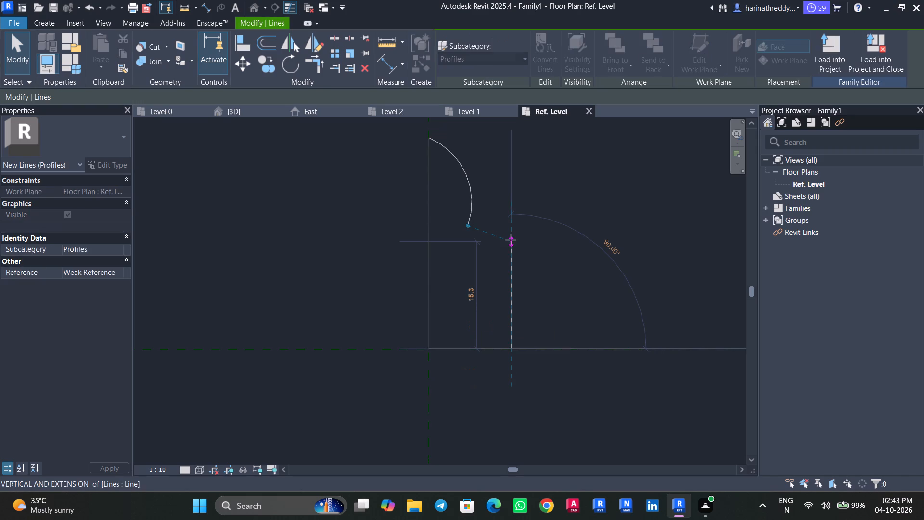
left_click_drag(511, 240, 511, 246)
key("Escape")
key("Escape")
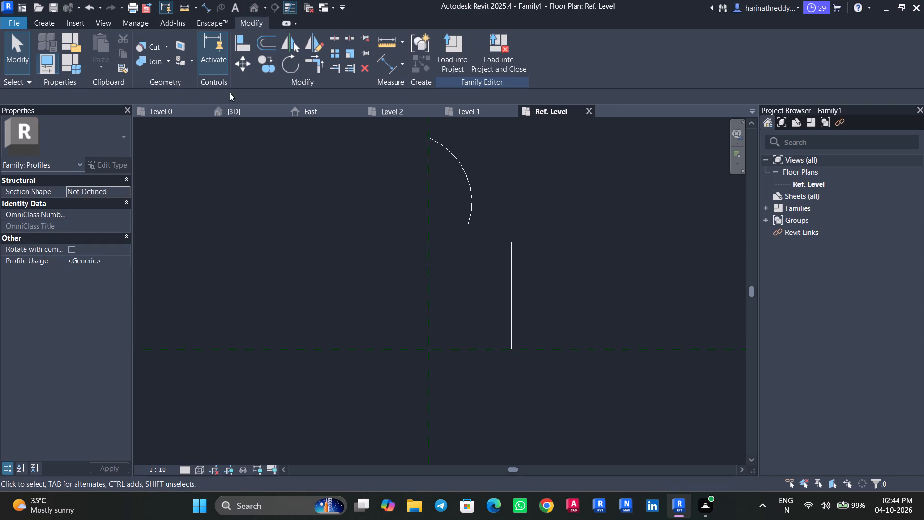
Draw a short line at about 45° from the top of the outer vertical line, up and inward.
left_click(47, 20)
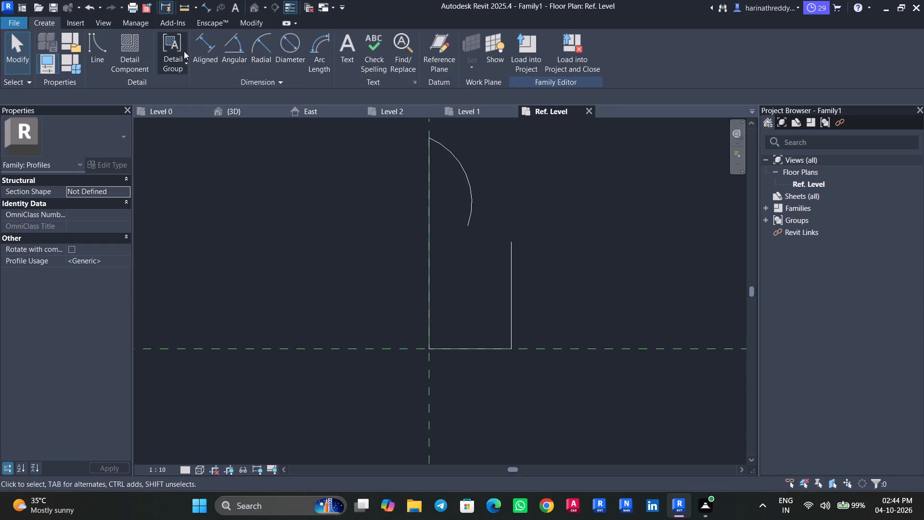
left_click(95, 53)
left_click(513, 243)
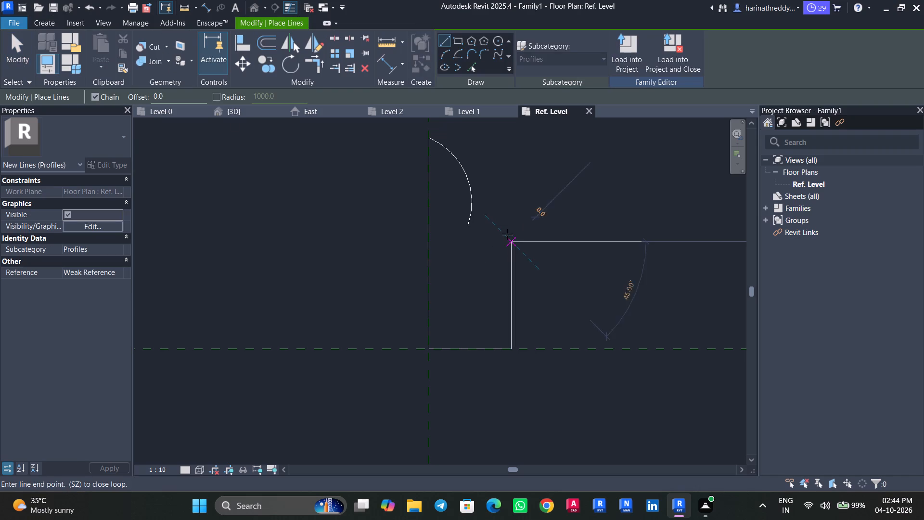
left_click(497, 221)
key("Escape")
key("Escape")
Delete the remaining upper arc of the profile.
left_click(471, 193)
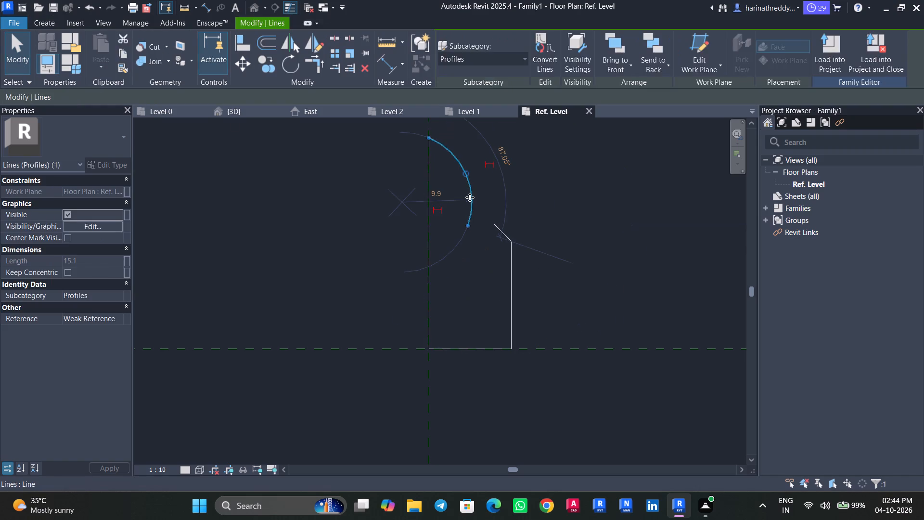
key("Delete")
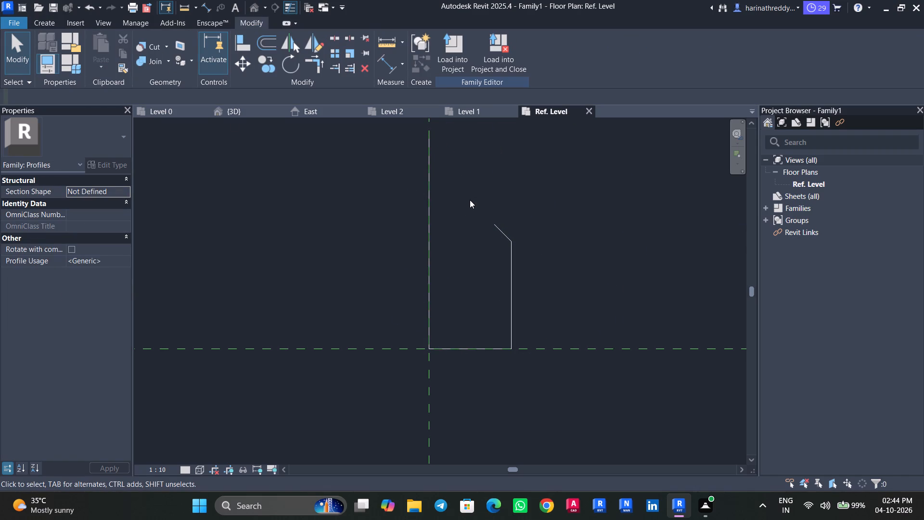
Draw a small inward-curving arc from the diagonal line's free end, ending slightly higher and closer to the vertical reference plane.
left_click(50, 23)
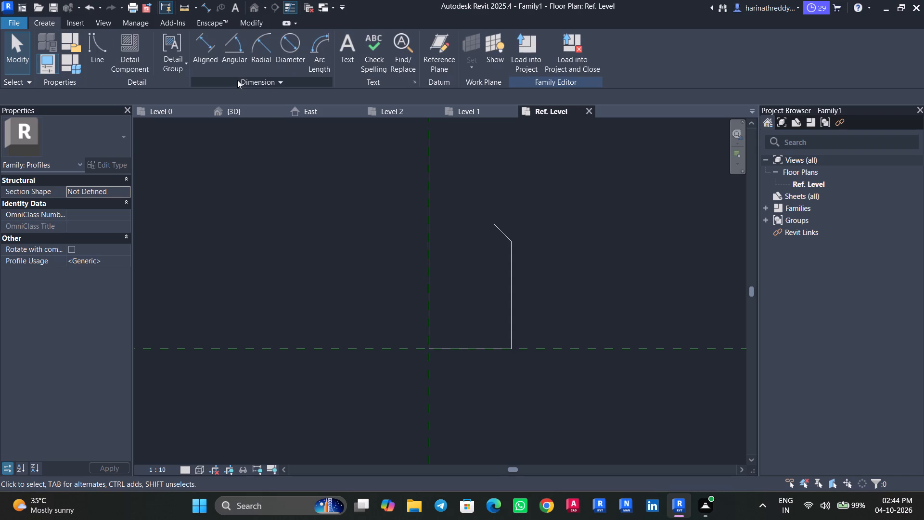
left_click(102, 65)
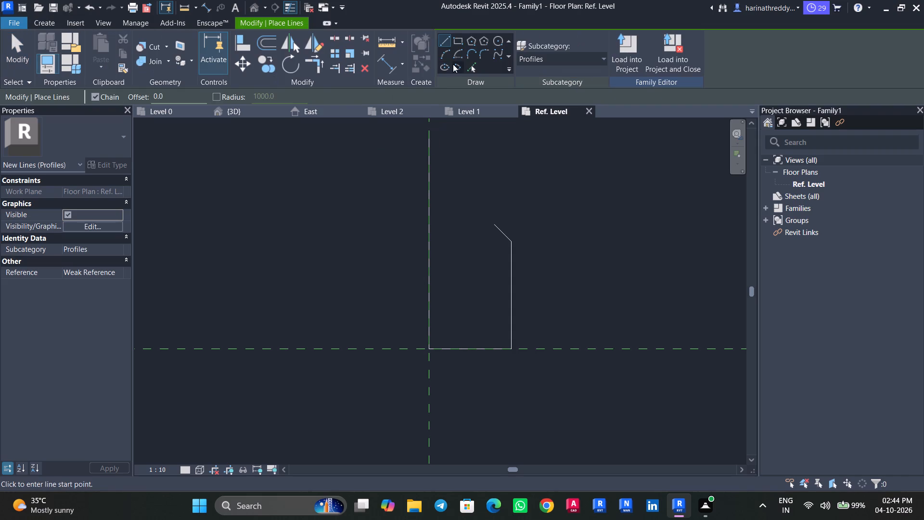
left_click(442, 53)
left_click(496, 222)
scroll(495, 222, "up", 3)
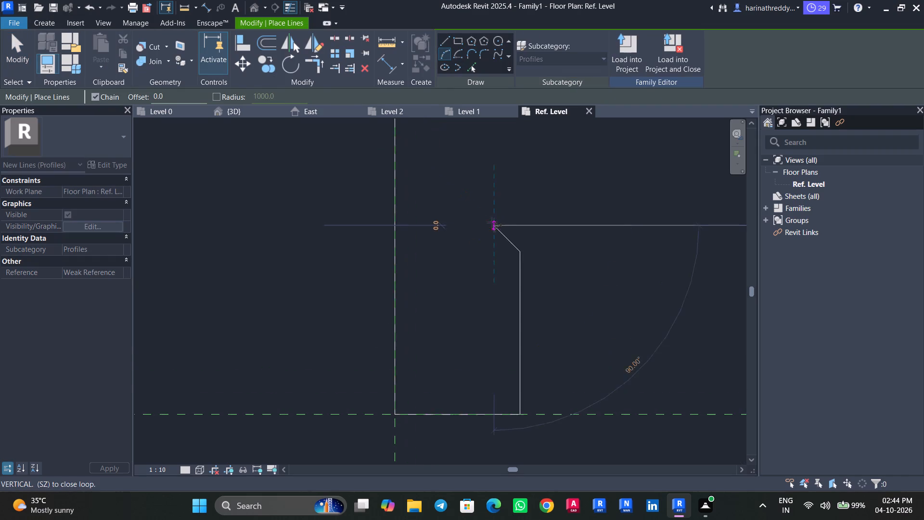
left_click(477, 211)
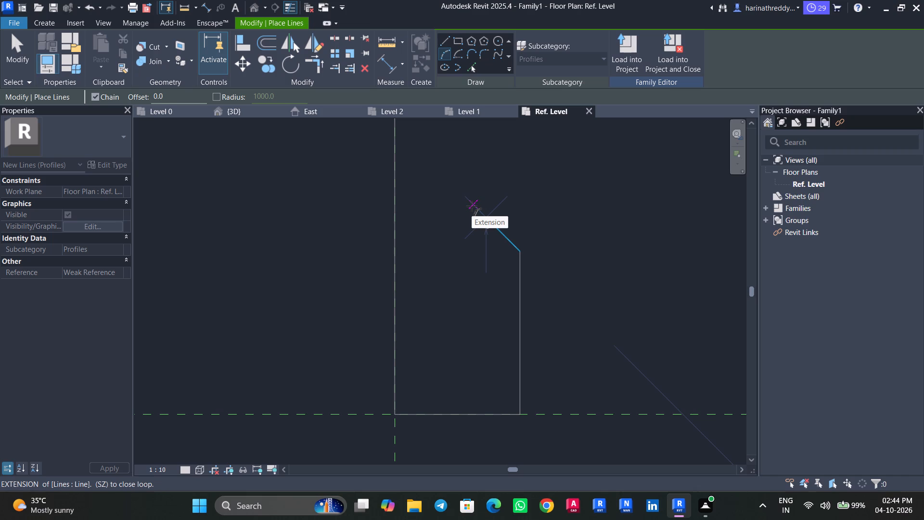
left_click(472, 206)
Close the profile with an outward-bulging arc of about 12.1 mm radius from the small arc's end to the tall vertical line's top.
middle_click_drag(449, 165, 468, 248)
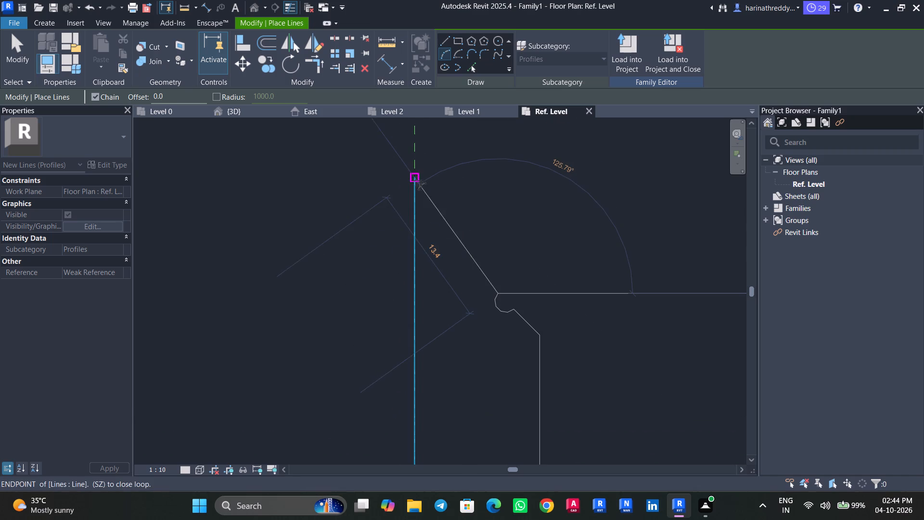
left_click(416, 181)
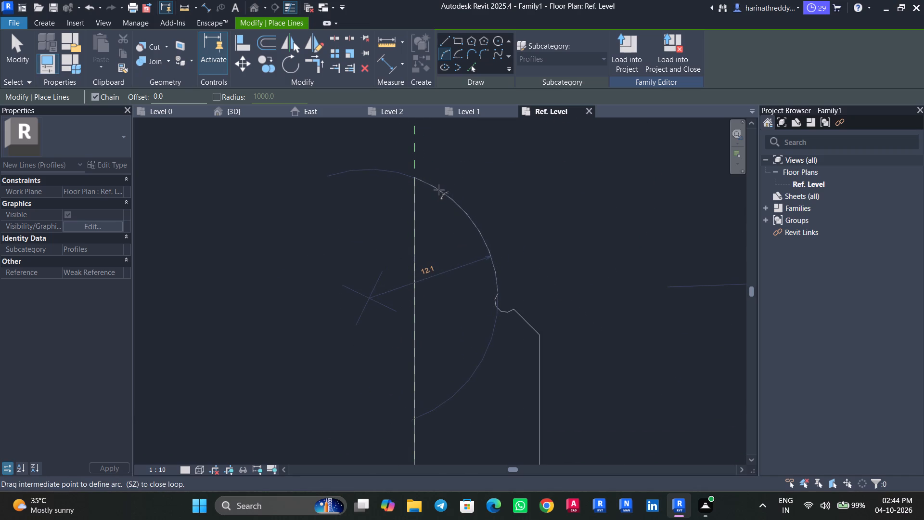
left_click(441, 189)
key("Escape")
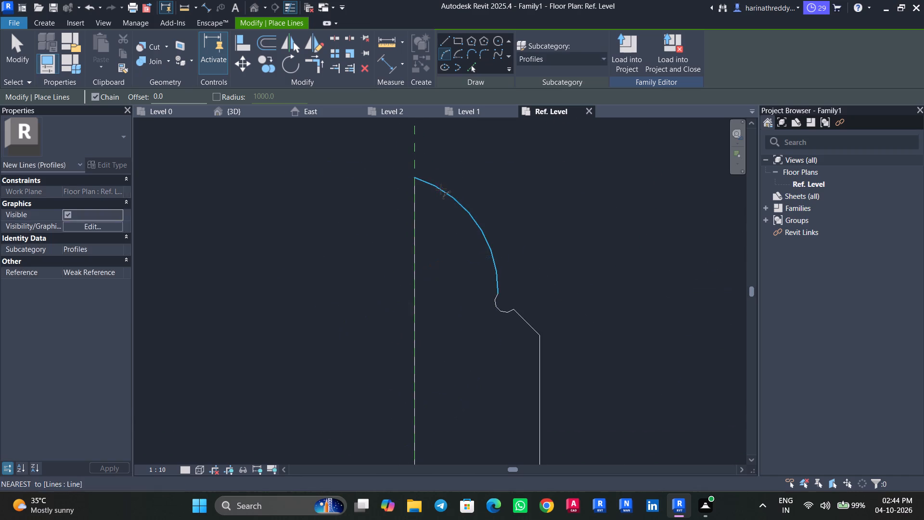
key("Escape")
key("Escape")
Load the finished profile family into the project.
scroll(428, 244, "down", 7)
scroll(465, 274, "up", 2)
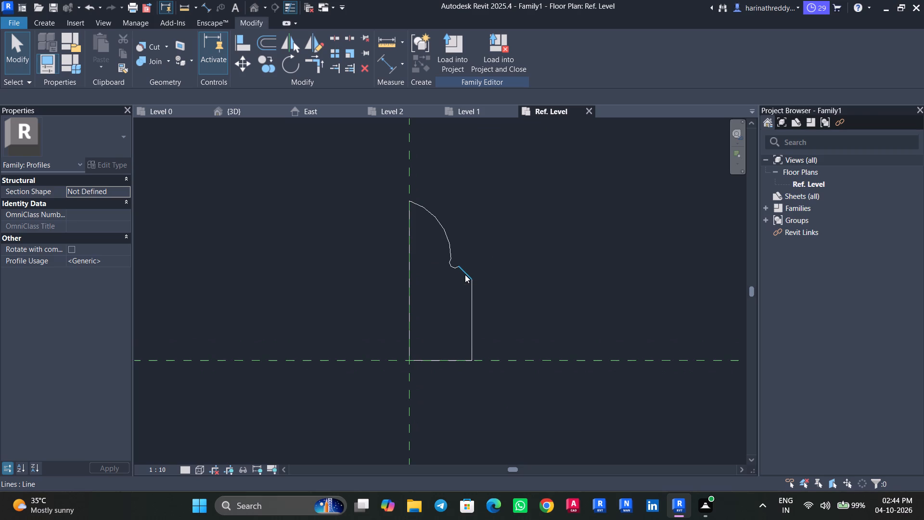
scroll(503, 228, "down", 8)
middle_click_drag(513, 234, 463, 231)
left_click(443, 62)
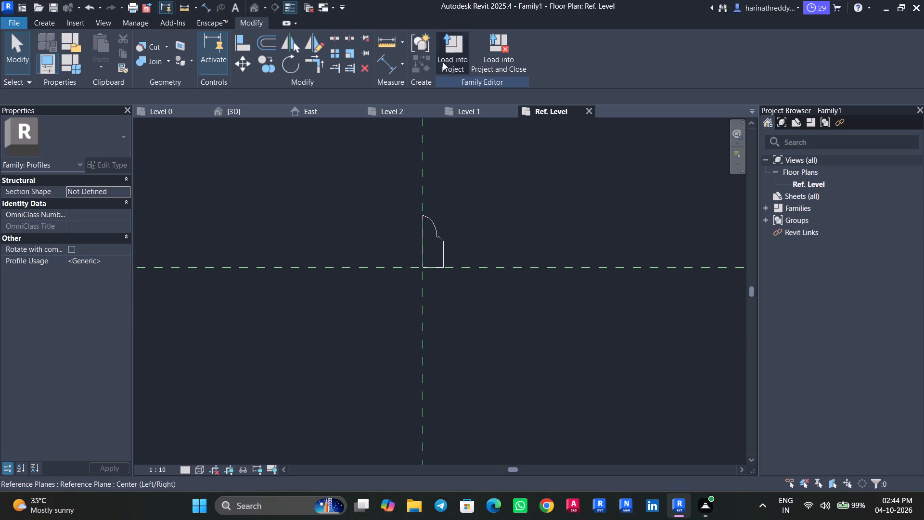
In the 3D view, start a wall sweep of type skirtings and set the type's profile to Family1 : Family1.
scroll(356, 286, "down", 3)
scroll(356, 286, "up", 1)
scroll(356, 286, "down", 4)
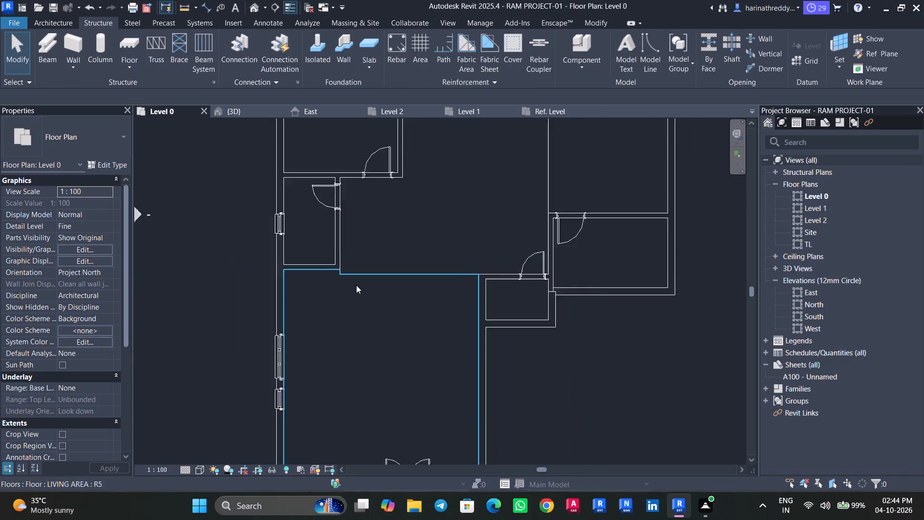
scroll(356, 285, "down", 4)
scroll(366, 322, "up", 5)
left_click(237, 105)
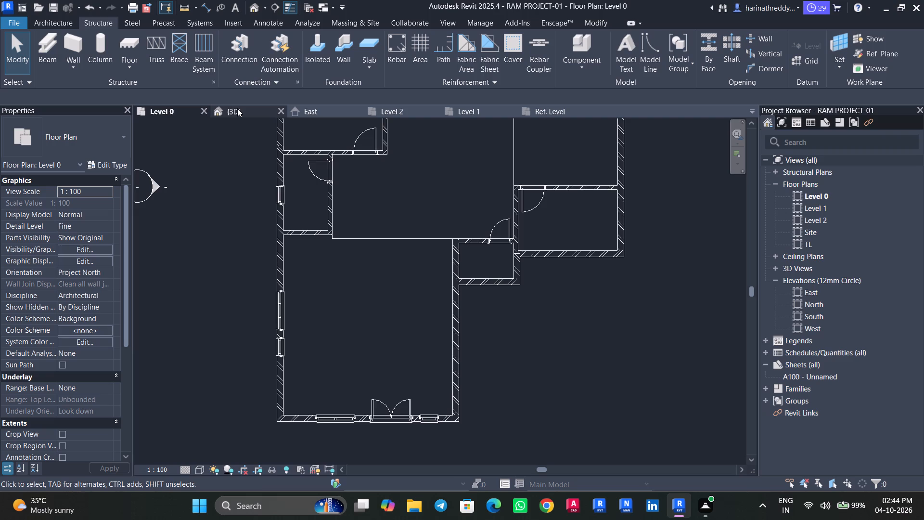
left_click(237, 108)
scroll(182, 247, "down", 4)
scroll(343, 380, "up", 7)
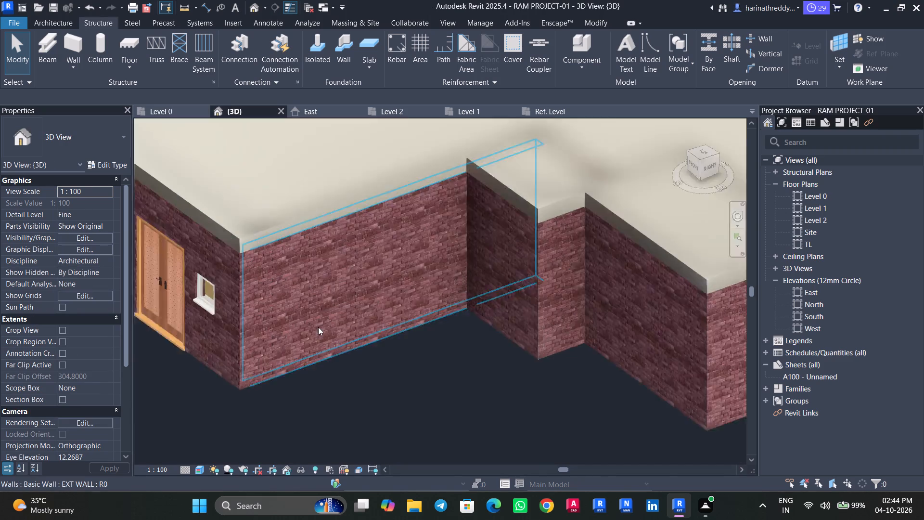
scroll(318, 327, "up", 1)
scroll(329, 380, "up", 1)
middle_click_drag(330, 380, 385, 298)
scroll(343, 294, "up", 2)
middle_click_drag(342, 296, 356, 336)
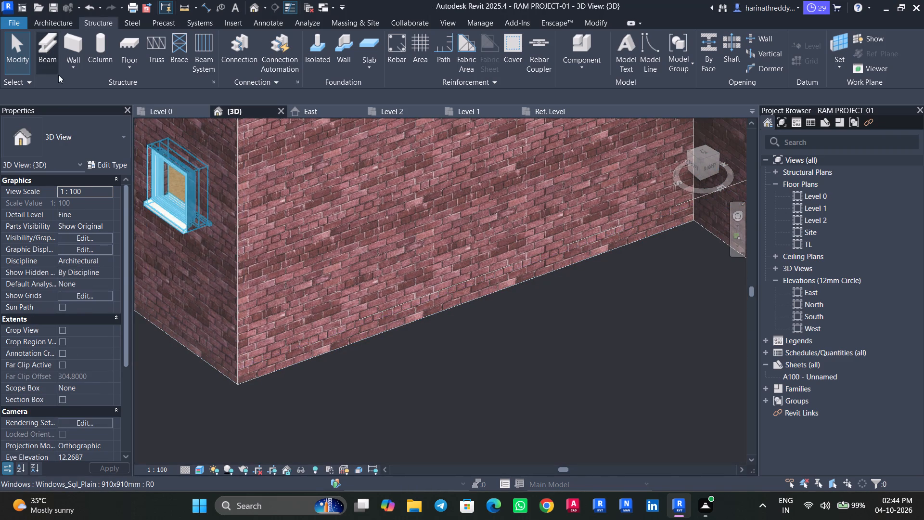
left_click(75, 68)
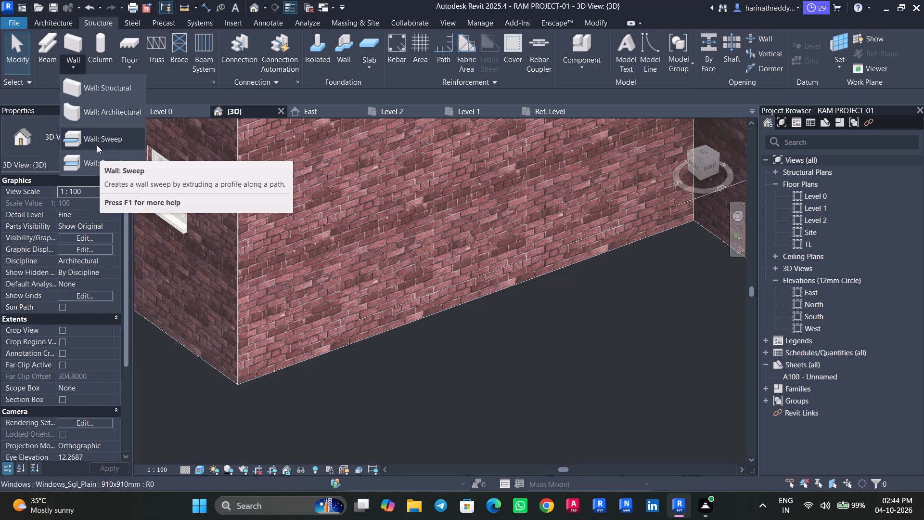
left_click(100, 134)
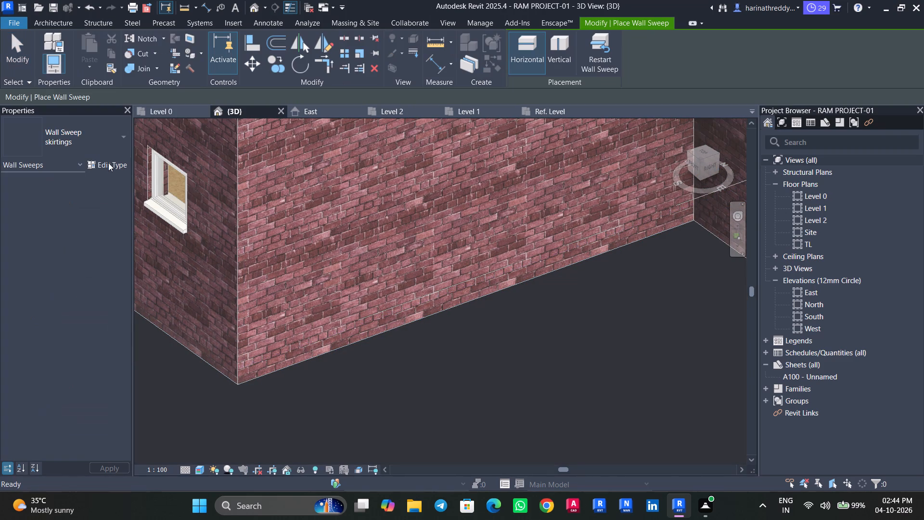
left_click(108, 165)
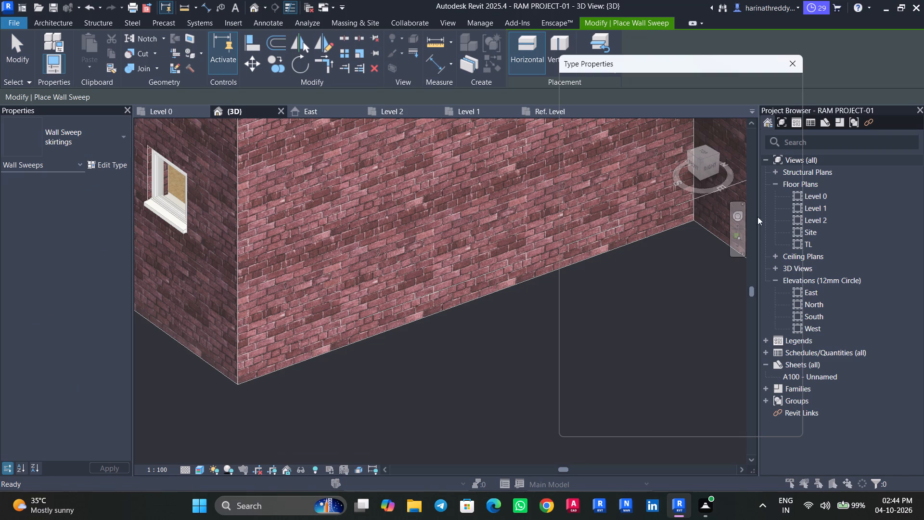
left_click(773, 231)
scroll(731, 258, "up", 1)
scroll(731, 259, "down", 1)
scroll(731, 259, "up", 3)
left_click(721, 250)
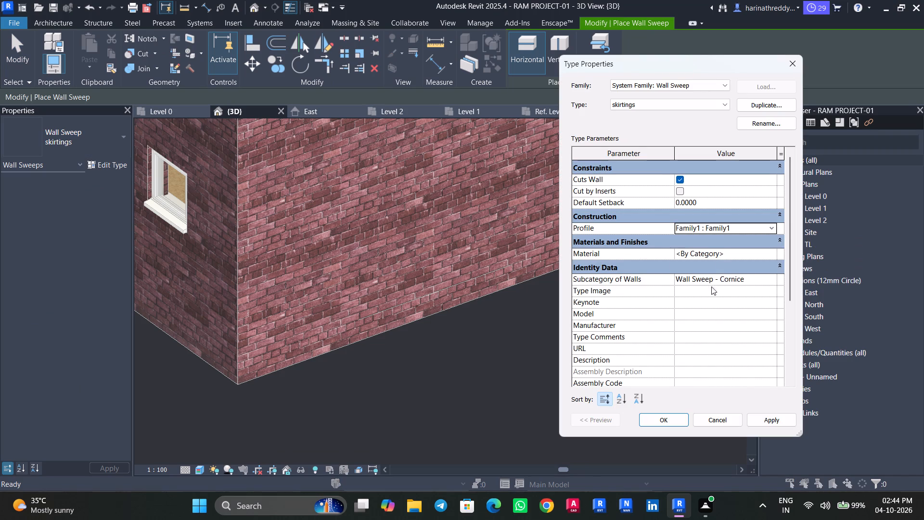
left_click(683, 414)
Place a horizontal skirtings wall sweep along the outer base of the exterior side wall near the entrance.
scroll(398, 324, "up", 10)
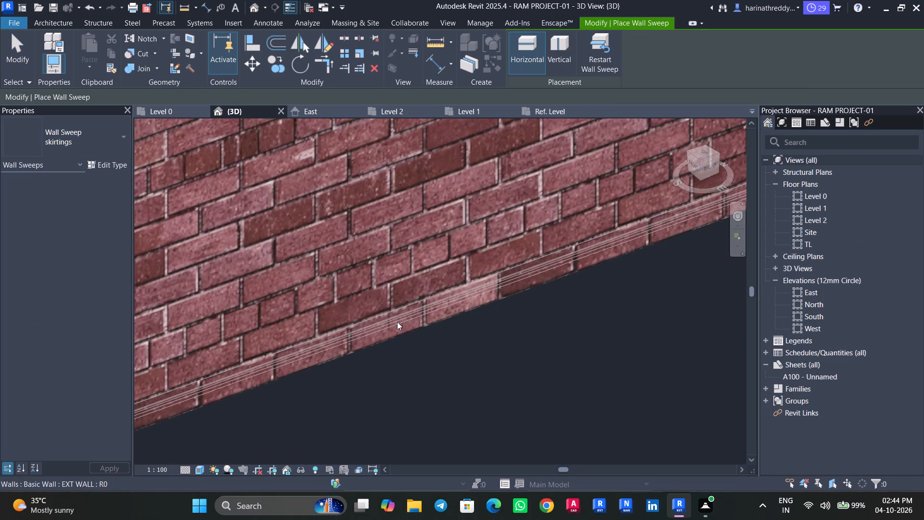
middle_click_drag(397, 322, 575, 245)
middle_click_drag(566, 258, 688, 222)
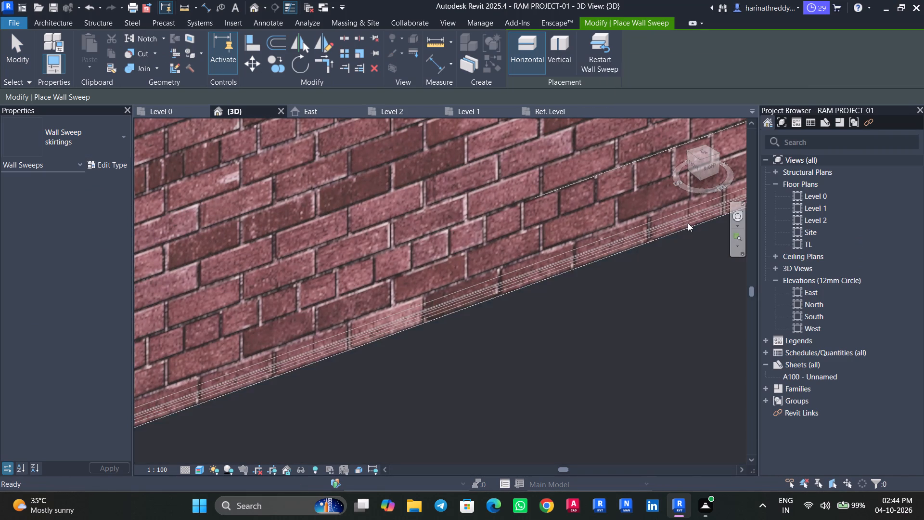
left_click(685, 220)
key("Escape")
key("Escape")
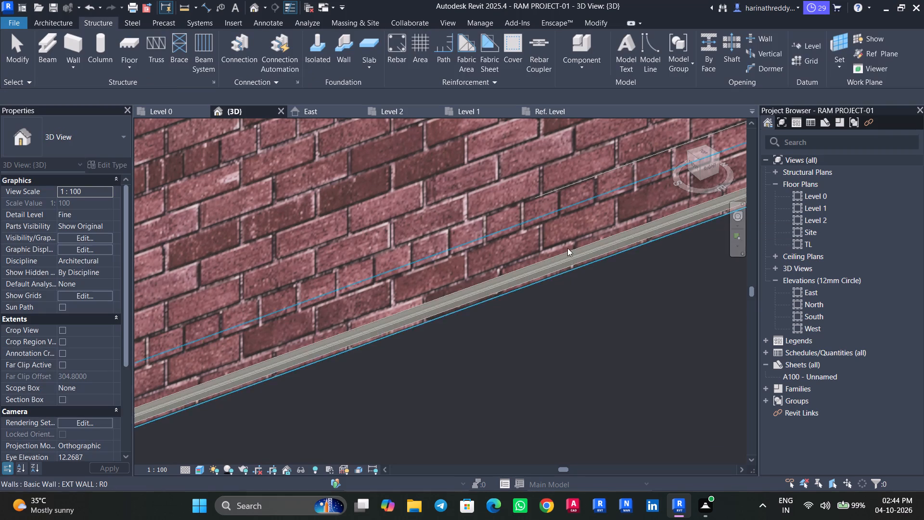
Examine the skirting's molded end profile and its fit against the exterior wall corner.
scroll(567, 248, "down", 5)
scroll(315, 324, "up", 15)
scroll(410, 413, "up", 4)
middle_click_drag(429, 404, 573, 360)
scroll(498, 338, "down", 4)
scroll(347, 368, "up", 8)
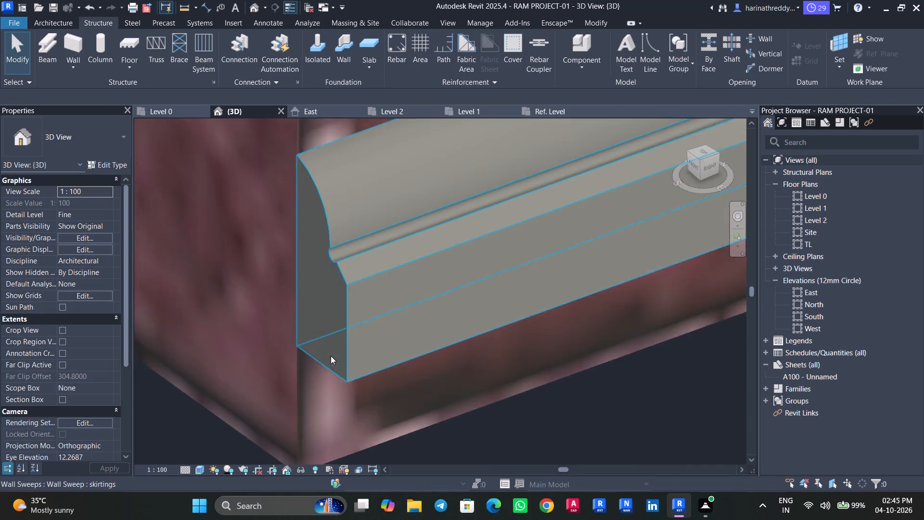
scroll(331, 356, "up", 6)
middle_click_drag(296, 366, 328, 384)
scroll(328, 384, "down", 5)
scroll(493, 400, "down", 1)
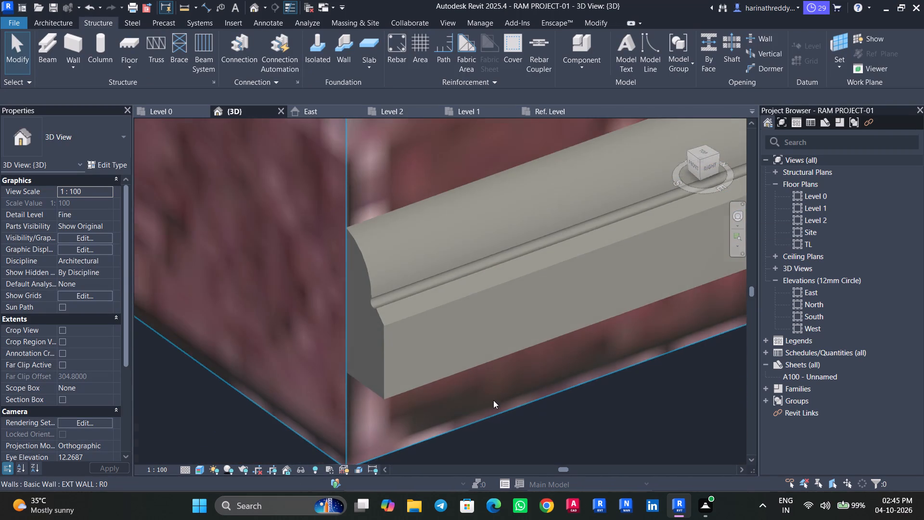
scroll(493, 400, "down", 1)
middle_click_drag(494, 406, 535, 390, "shift")
scroll(534, 386, "down", 2)
scroll(534, 386, "up", 1)
scroll(527, 378, "down", 20)
scroll(527, 378, "down", 3)
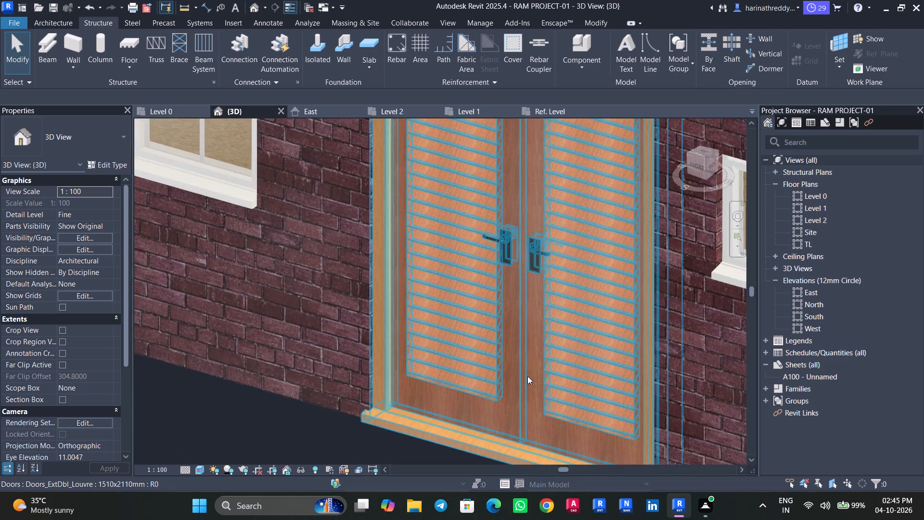
middle_click_drag(519, 377, 284, 225)
scroll(767, 393, "up", 20)
scroll(767, 393, "up", 1)
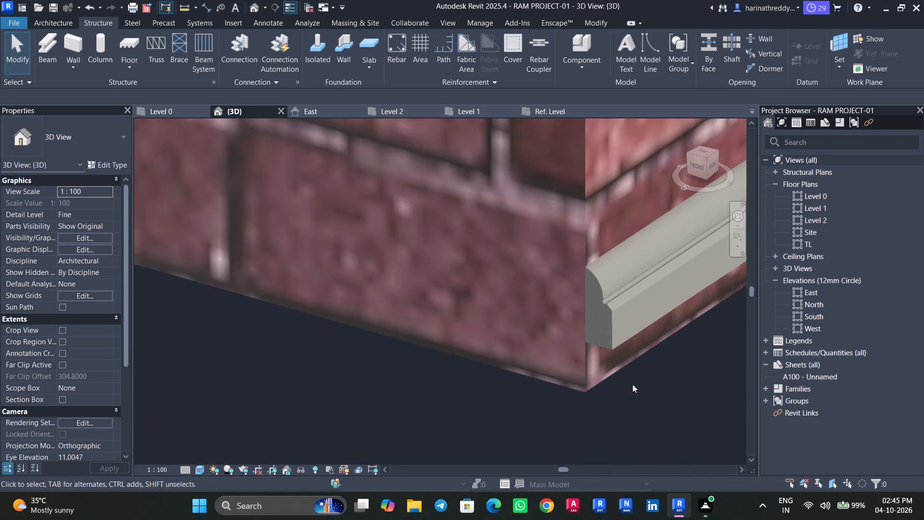
scroll(632, 384, "up", 3)
middle_click_drag(659, 356, 583, 376)
scroll(532, 324, "up", 8)
key("Escape")
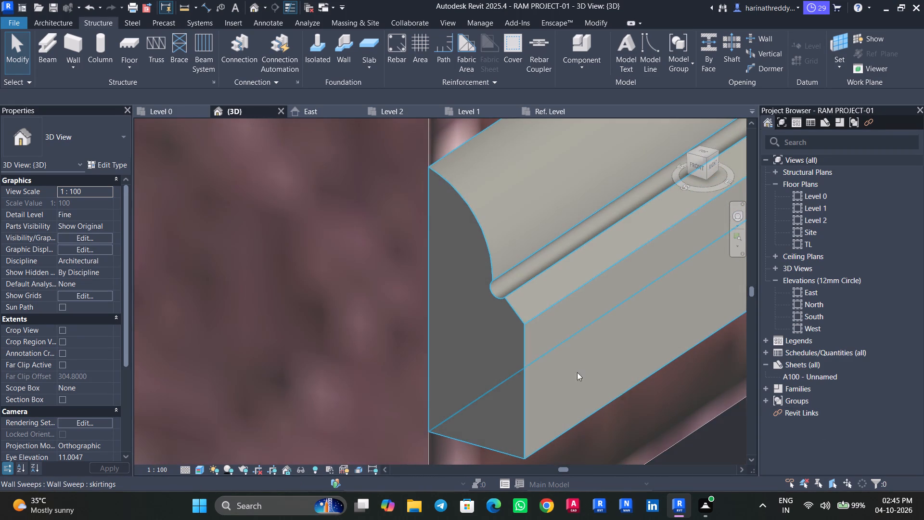
scroll(703, 405, "down", 7)
middle_click_drag(697, 401, 501, 377)
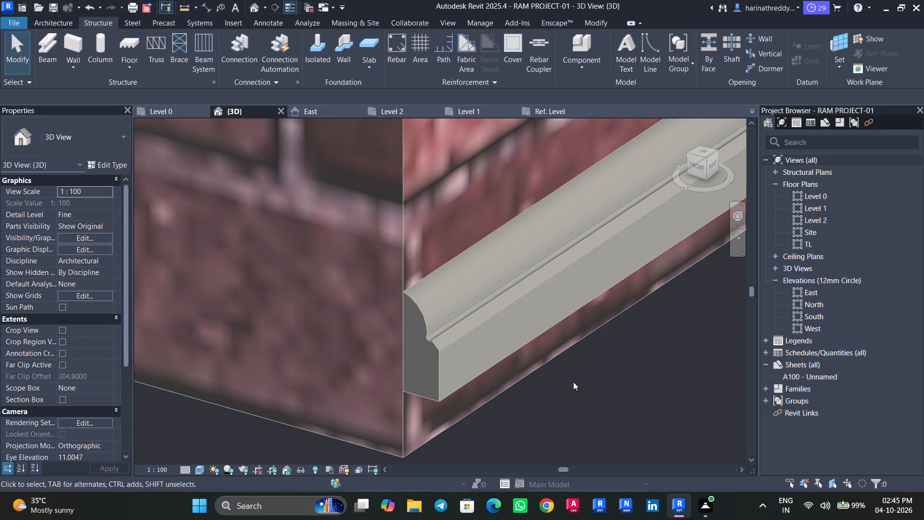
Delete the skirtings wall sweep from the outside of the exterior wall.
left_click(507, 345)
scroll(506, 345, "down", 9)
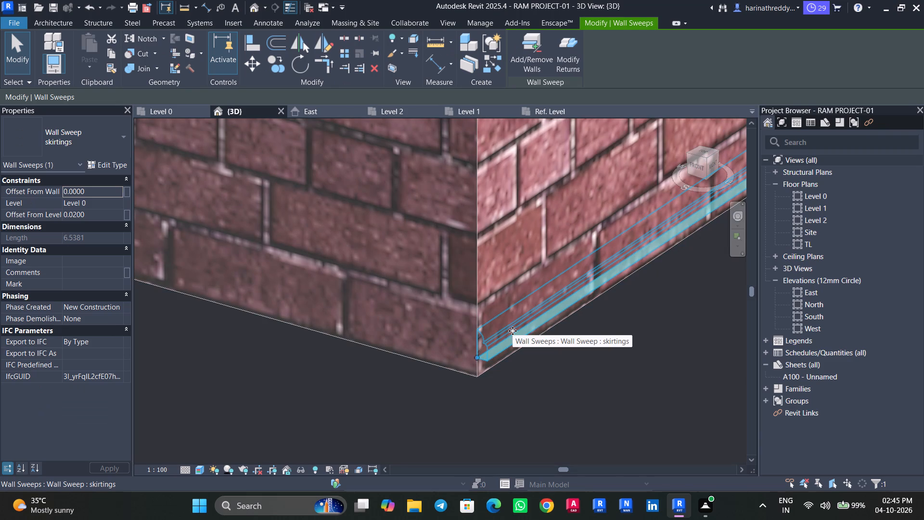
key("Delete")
Enable the section box for the 3D view.
scroll(505, 325, "down", 20)
scroll(505, 325, "down", 2)
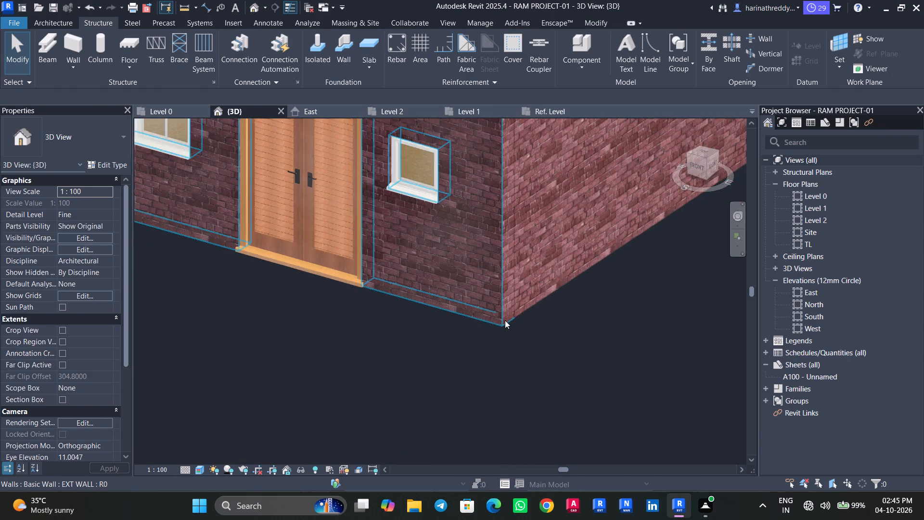
scroll(505, 320, "down", 8)
left_click(524, 302)
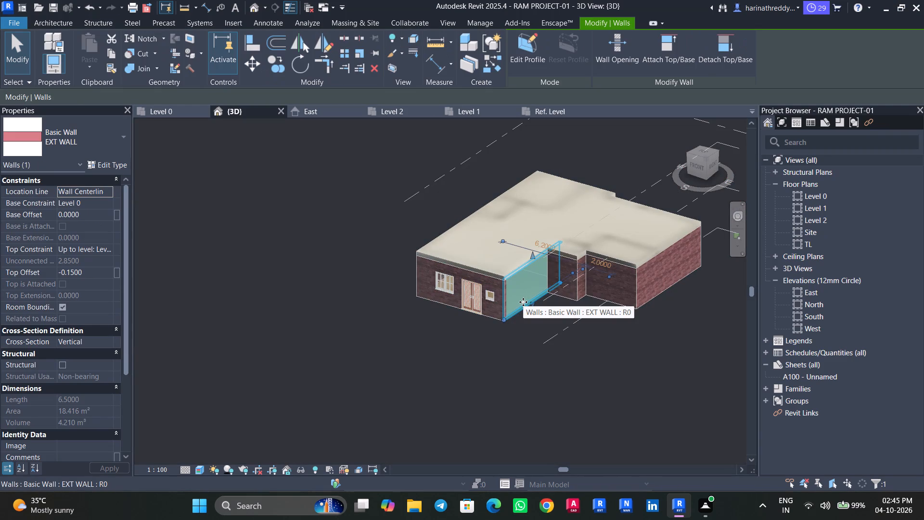
key("Escape")
key("Escape")
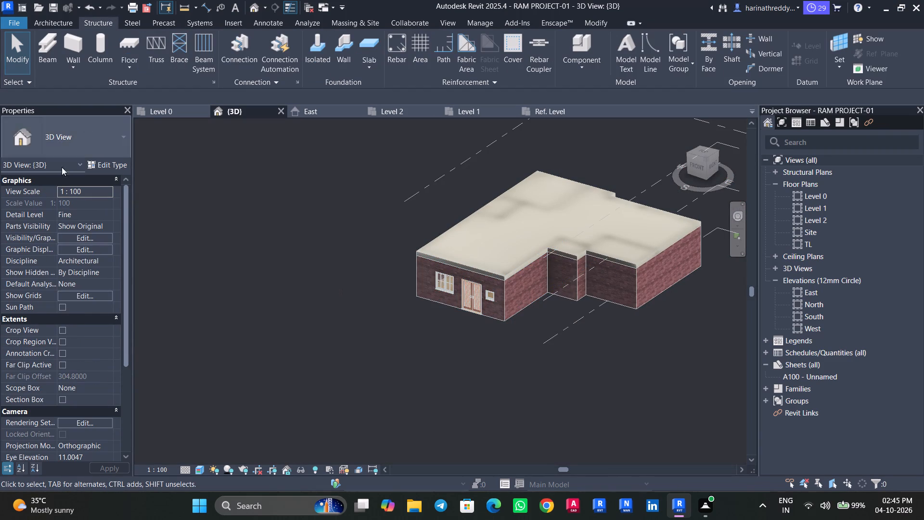
left_click(63, 394)
left_click(63, 398)
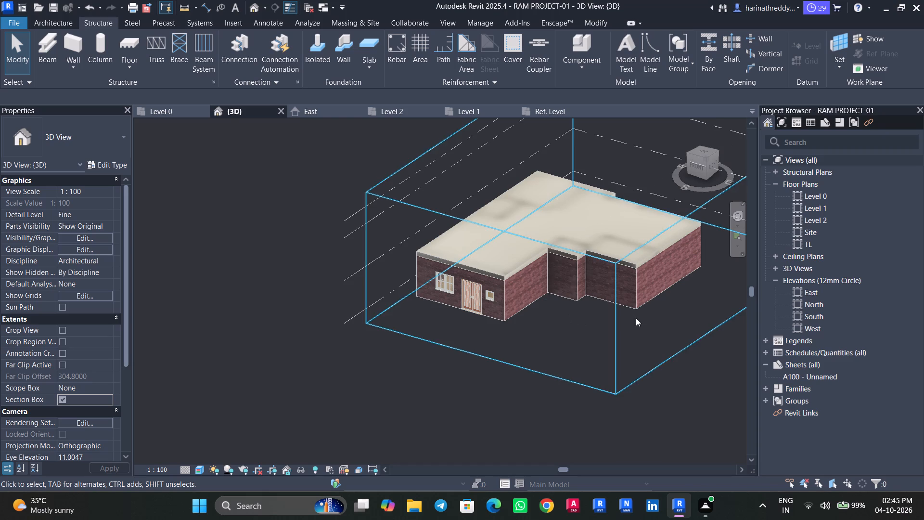
Pull the section box's side face inward past the end wall to cut open the house and expose the kitchen interior.
left_click(612, 333)
middle_click_drag(623, 321, 445, 324)
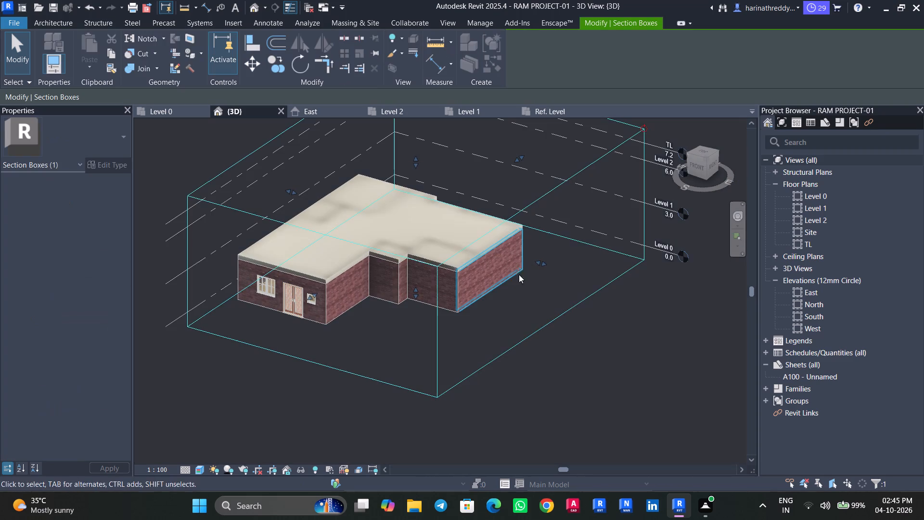
left_click_drag(532, 261, 470, 224)
scroll(512, 259, "up", 10)
scroll(554, 294, "up", 1)
middle_click_drag(554, 294, 544, 272)
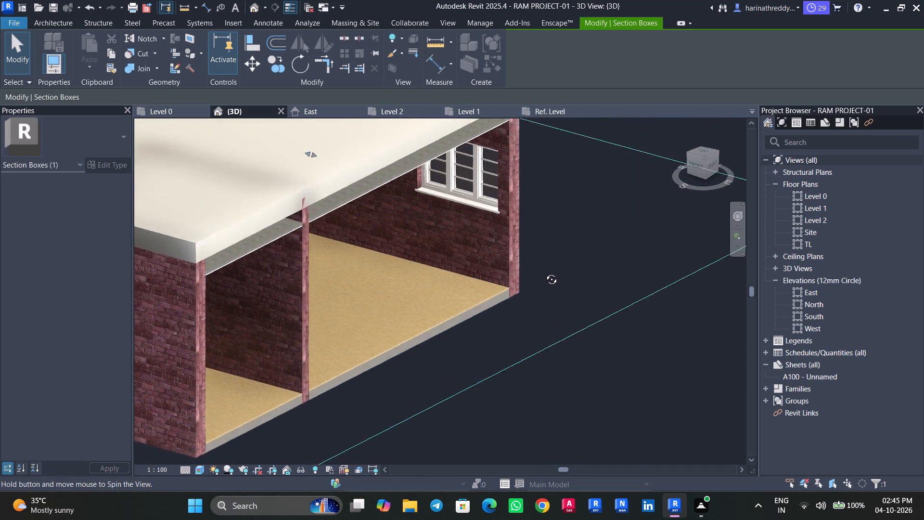
middle_click_drag(544, 272, 533, 236)
middle_click_drag(545, 273, 654, 314)
middle_click_drag(649, 318, 637, 320, "shift")
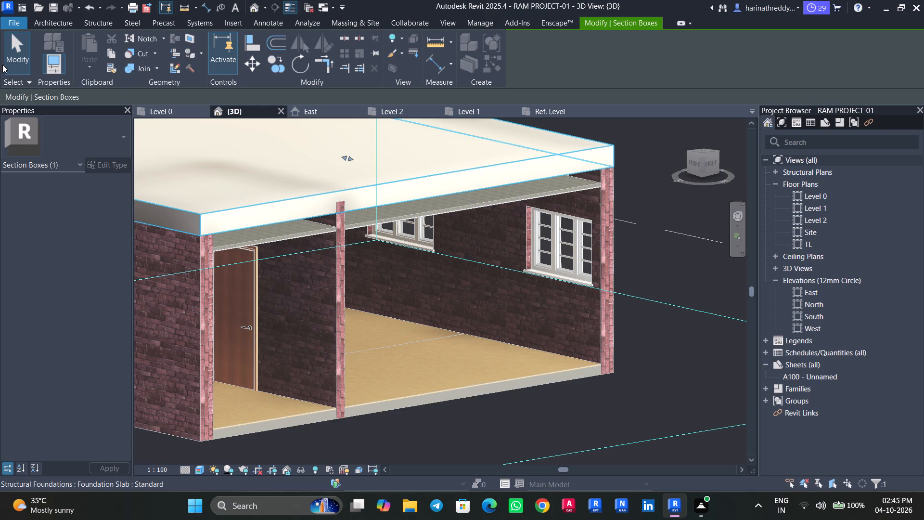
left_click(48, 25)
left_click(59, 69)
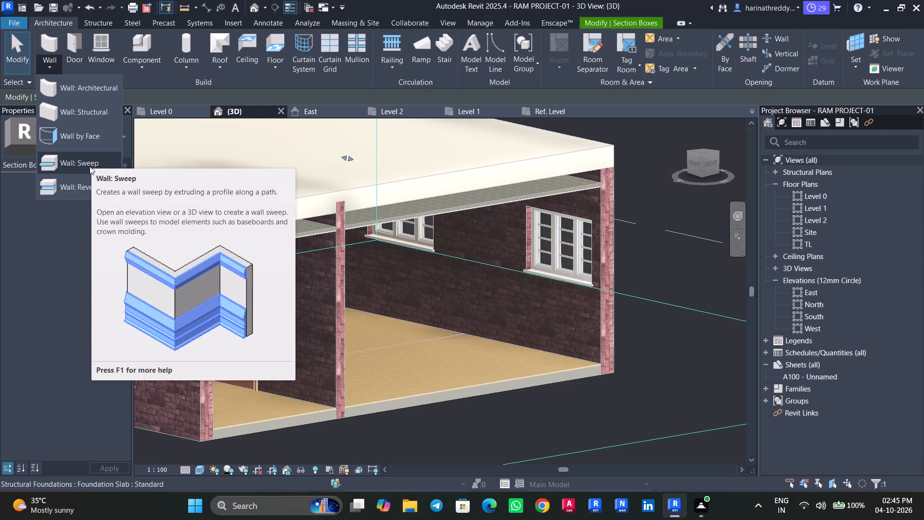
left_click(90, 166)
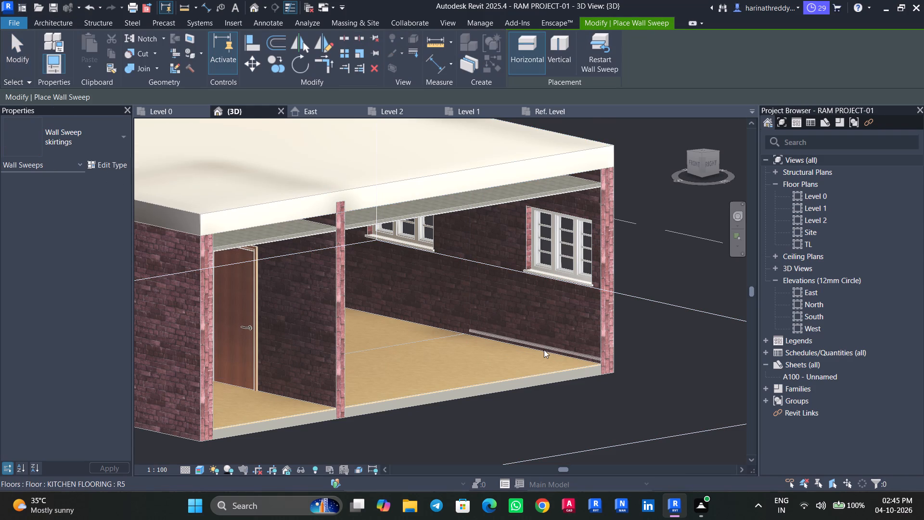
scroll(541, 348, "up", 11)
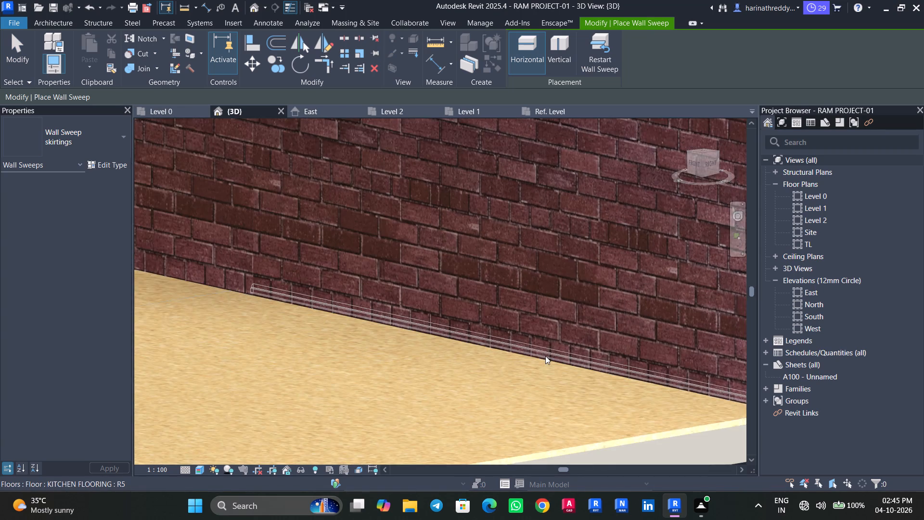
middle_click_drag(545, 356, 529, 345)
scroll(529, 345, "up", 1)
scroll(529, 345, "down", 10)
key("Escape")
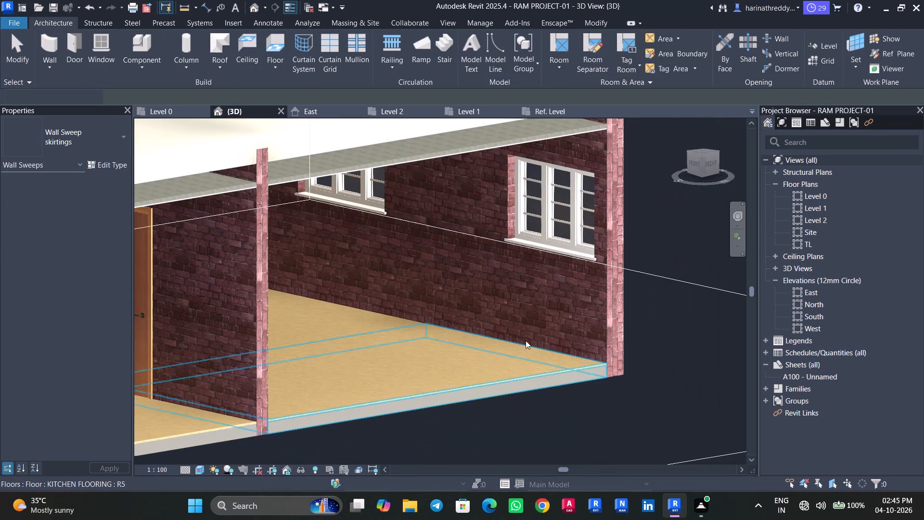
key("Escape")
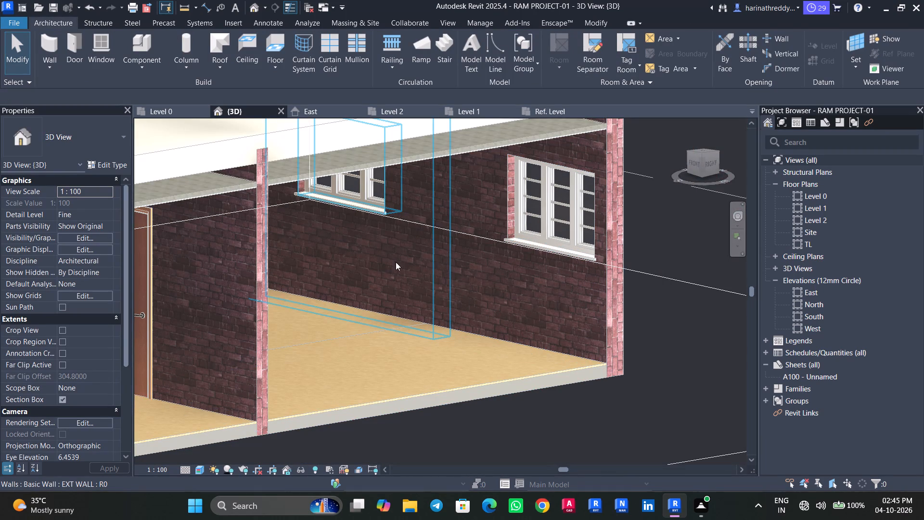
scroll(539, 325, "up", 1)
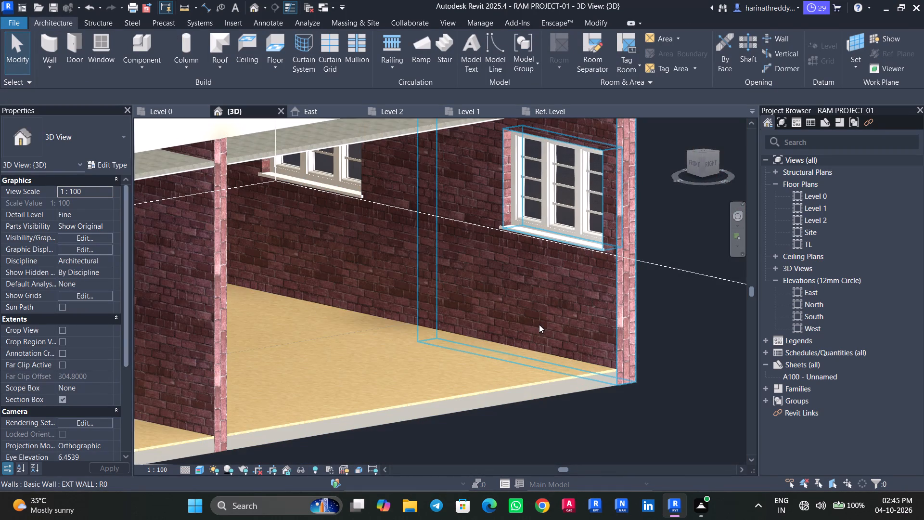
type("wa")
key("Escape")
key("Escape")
Place a horizontal skirtings wall sweep on the kitchen's windowed exterior wall, along its inner base at the floor.
left_click(47, 65)
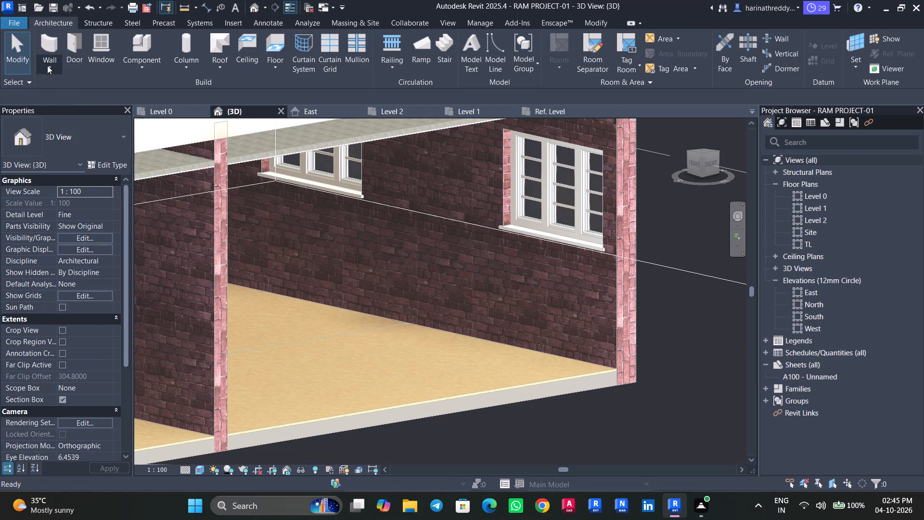
left_click(80, 174)
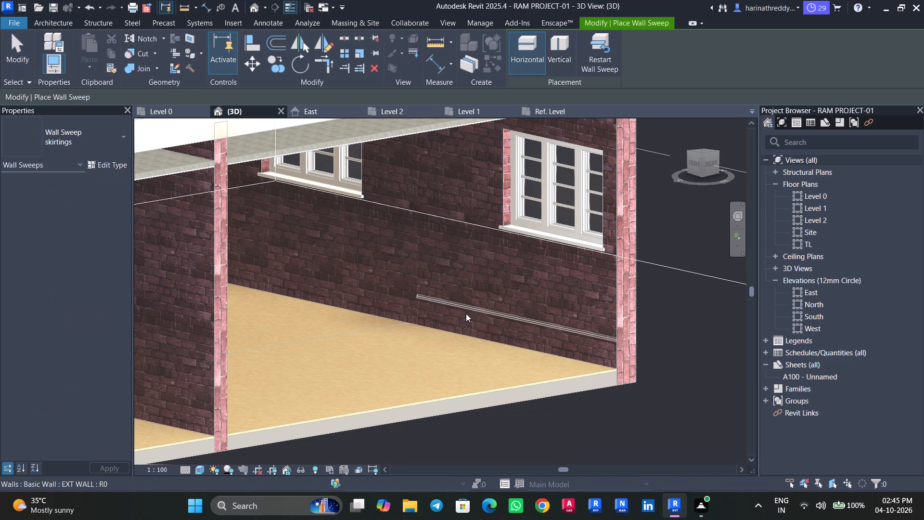
scroll(475, 331, "up", 10)
middle_click_drag(473, 343, 269, 214)
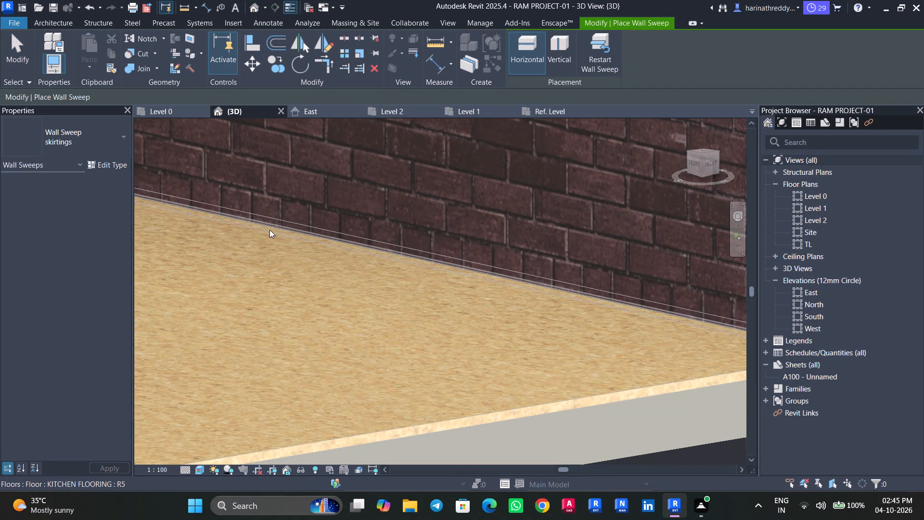
left_click(271, 226)
key("Escape")
key("Escape")
scroll(333, 251, "down", 7)
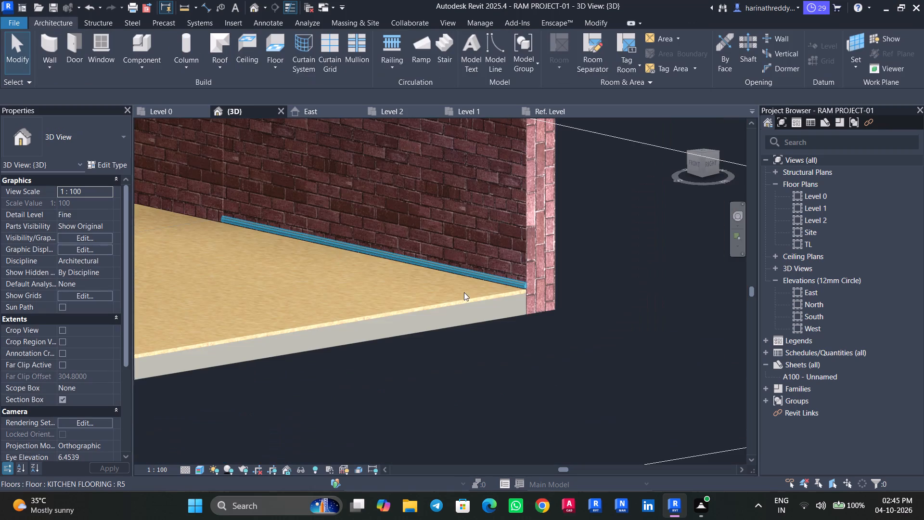
Align the bottom edge of the kitchen skirting wall sweep with the top surface of the kitchen flooring, working in the right-side view.
scroll(516, 292, "up", 6)
scroll(518, 293, "down", 1)
scroll(519, 293, "up", 12)
middle_click_drag(512, 276, 451, 317)
key("Escape")
left_click(484, 268)
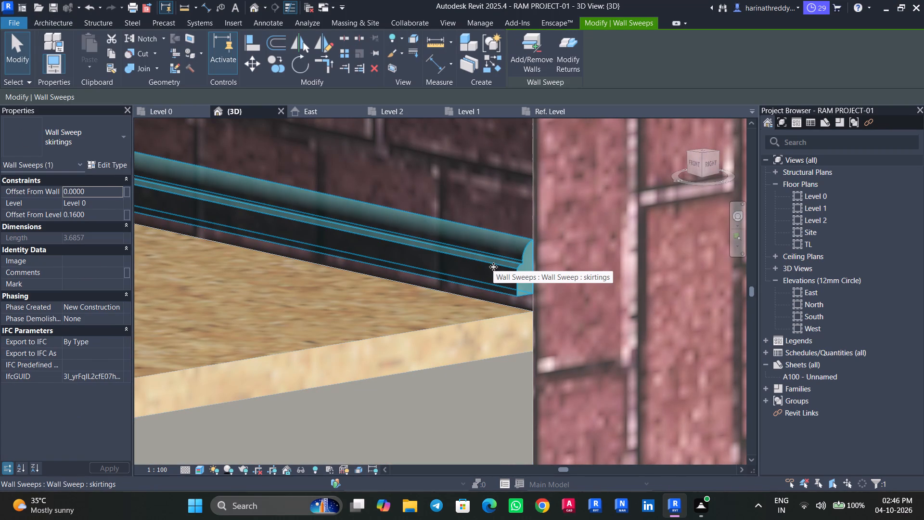
left_click(711, 165)
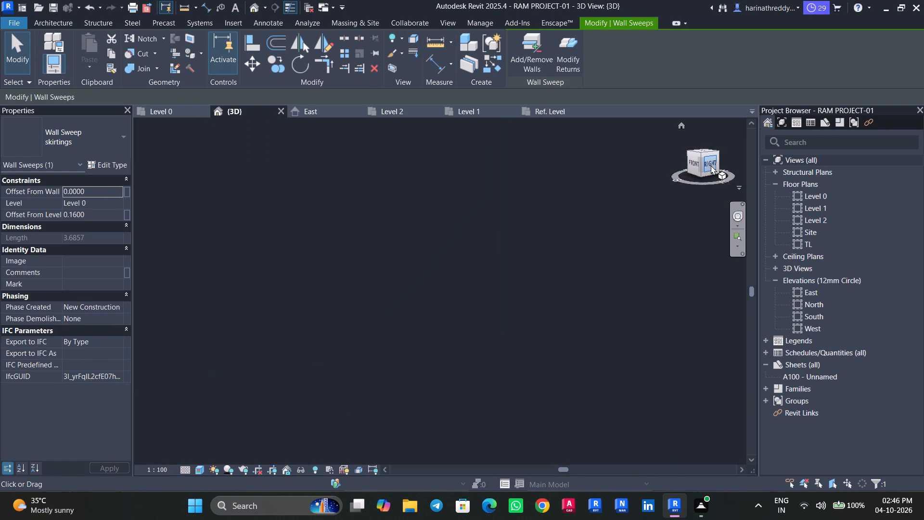
scroll(414, 301, "up", 5)
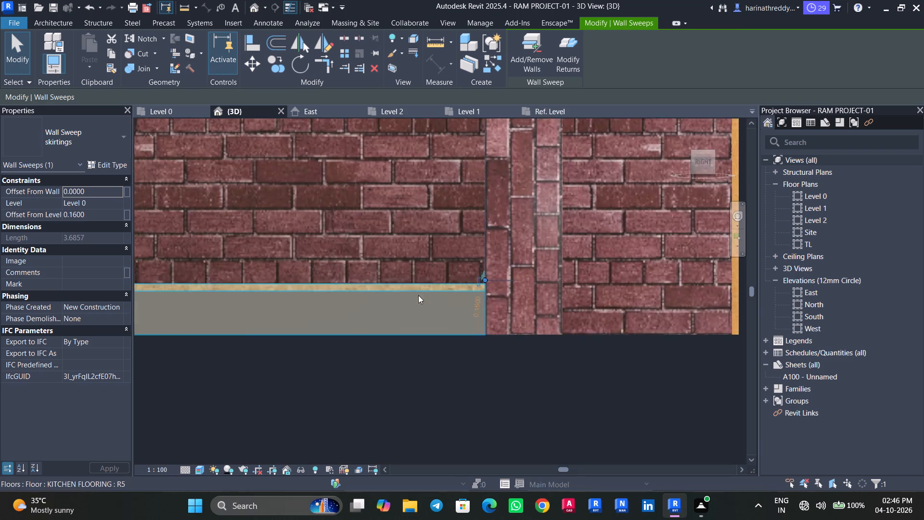
scroll(418, 295, "up", 11)
scroll(489, 286, "down", 1)
scroll(487, 284, "up", 9)
key("Escape")
key("Escape")
type("al")
left_click(457, 283)
left_click(479, 247)
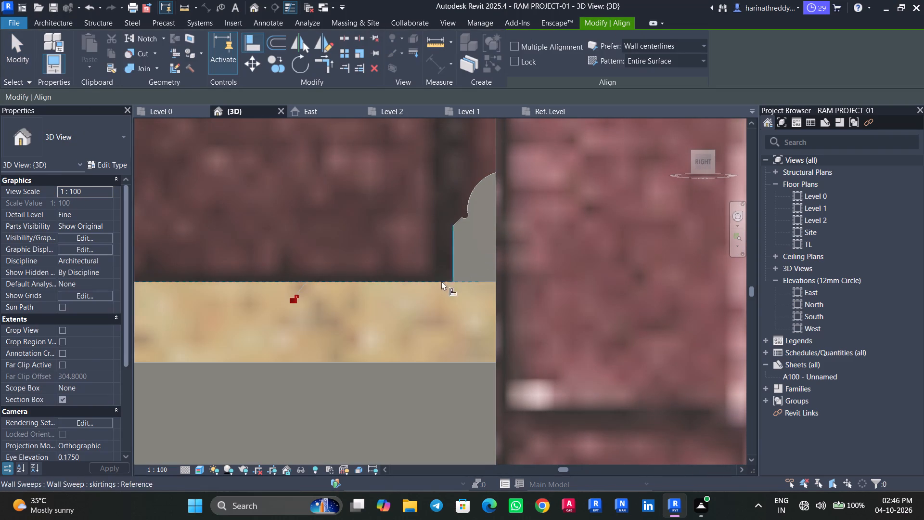
key("Escape")
key("Escape")
Examine the kitchen skirting in 3D, checking how its profile meets the floor and the brick wall.
scroll(409, 264, "down", 16)
middle_click_drag(417, 348, 437, 337)
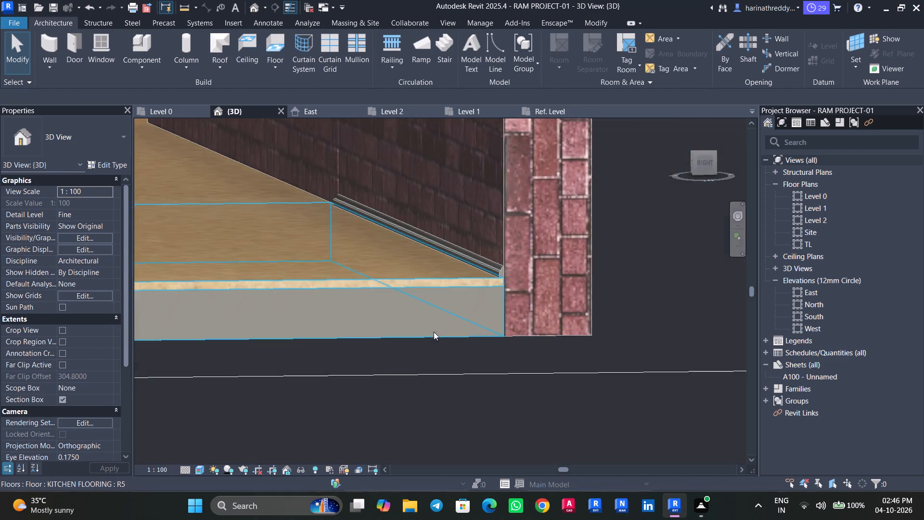
scroll(431, 330, "up", 1, "shift")
middle_click_drag(438, 340, 475, 361, "shift")
scroll(628, 311, "up", 10)
scroll(448, 304, "up", 1)
scroll(448, 304, "down", 3)
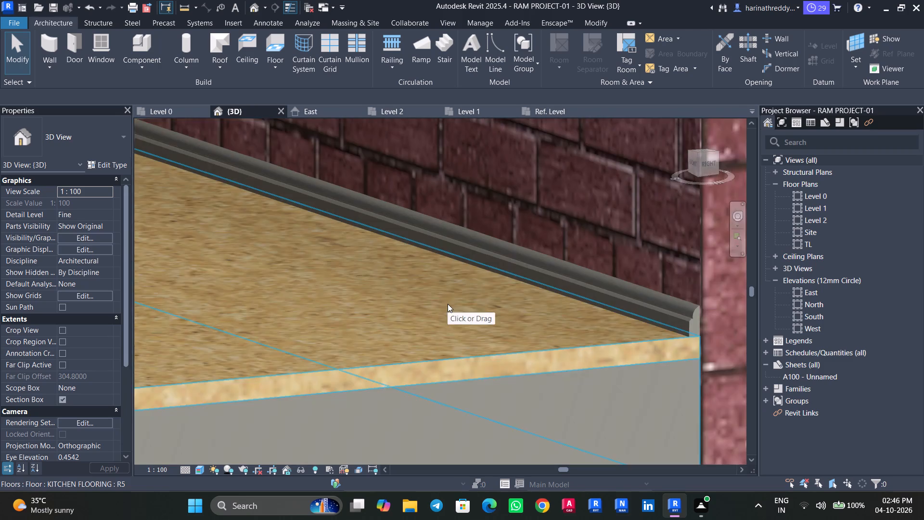
middle_click_drag(437, 304, 343, 328)
key("Escape")
left_click(541, 318)
scroll(541, 318, "down", 12)
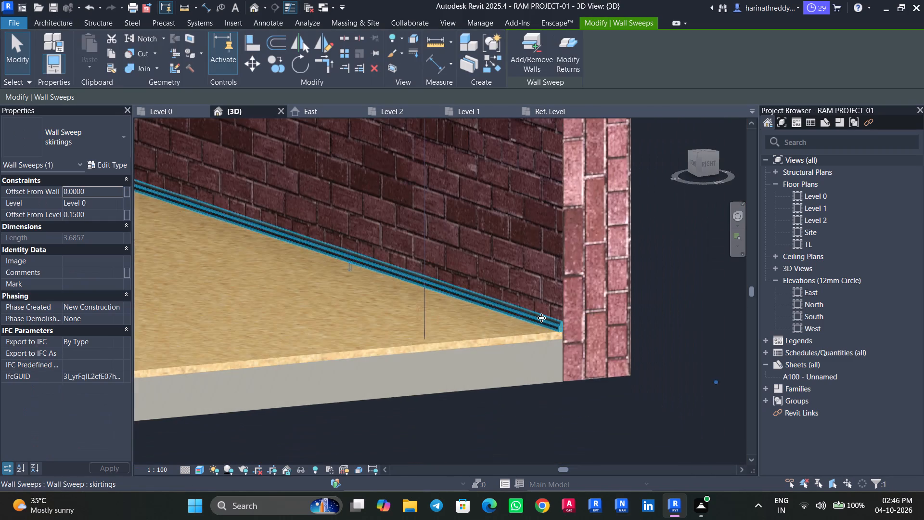
scroll(541, 318, "down", 2)
key("shift+Escape")
key("Escape")
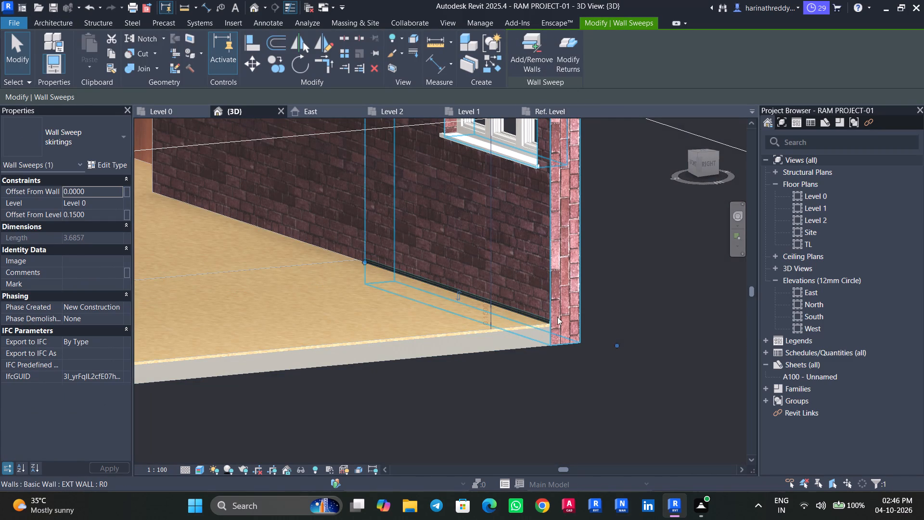
key("Escape")
double_click(538, 315)
double_click(536, 315)
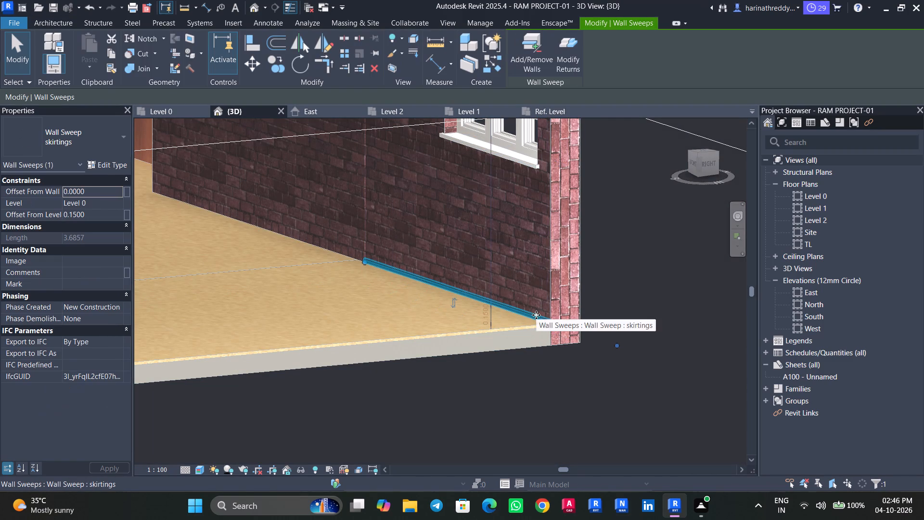
scroll(536, 315, "up", 9)
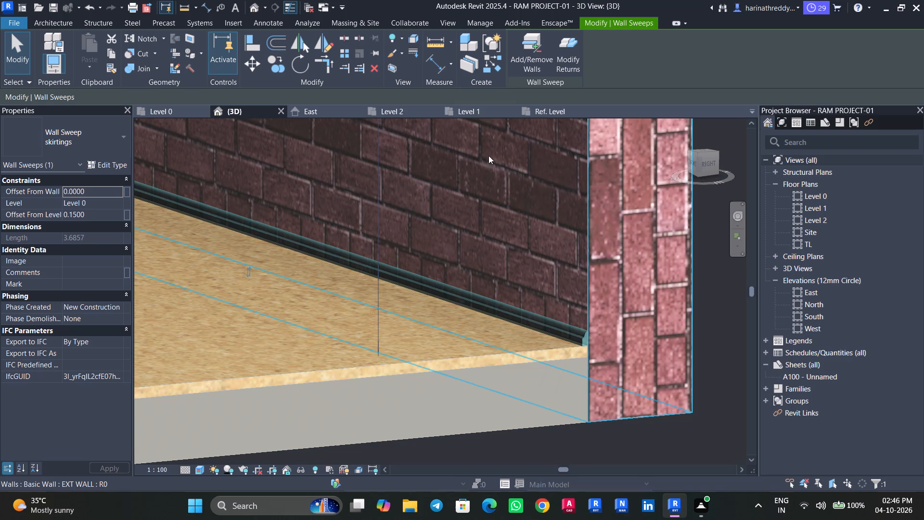
In the skirting profile family's Ref. Level view, stretch the vertical back line upward to about 50 mm tall.
left_click(545, 113)
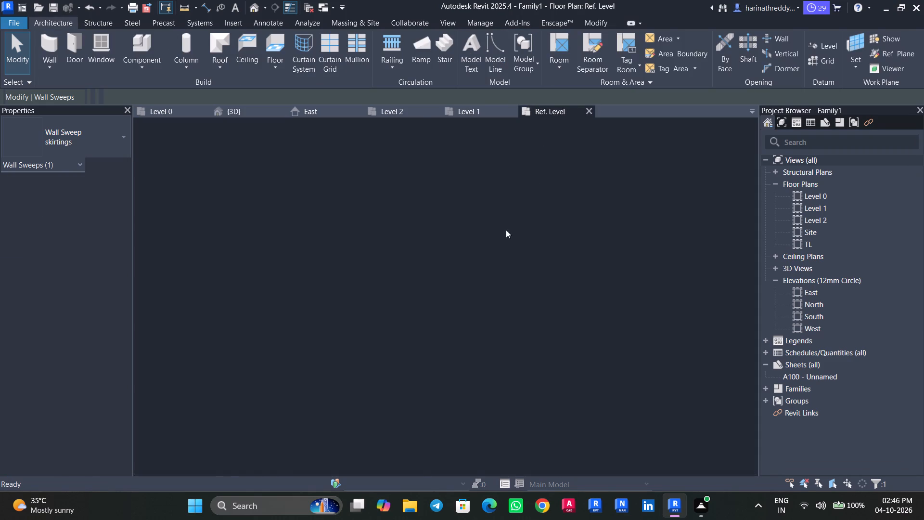
key("Escape")
key("Escape")
middle_click_drag(440, 244, 440, 310)
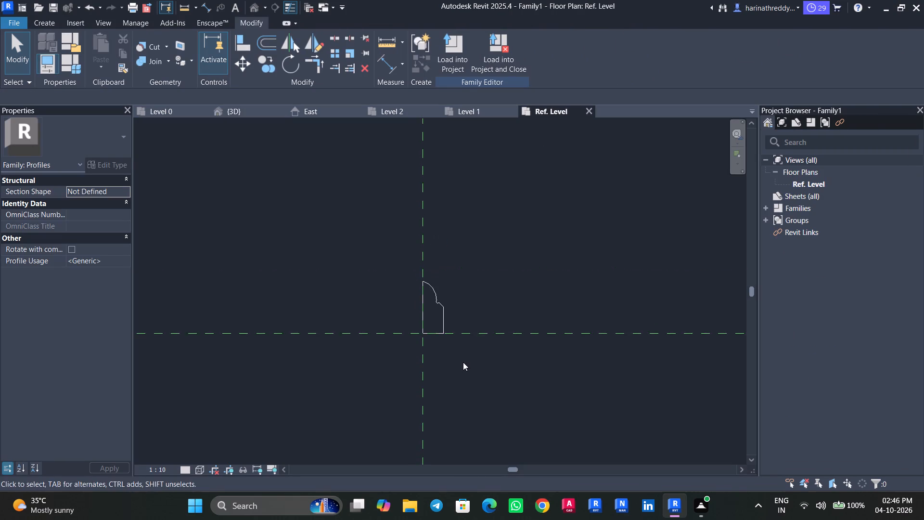
left_click_drag(462, 360, 371, 220)
key("Escape")
key("Escape")
left_click(423, 295)
scroll(421, 288, "up", 6)
left_click_drag(425, 271, 423, 198)
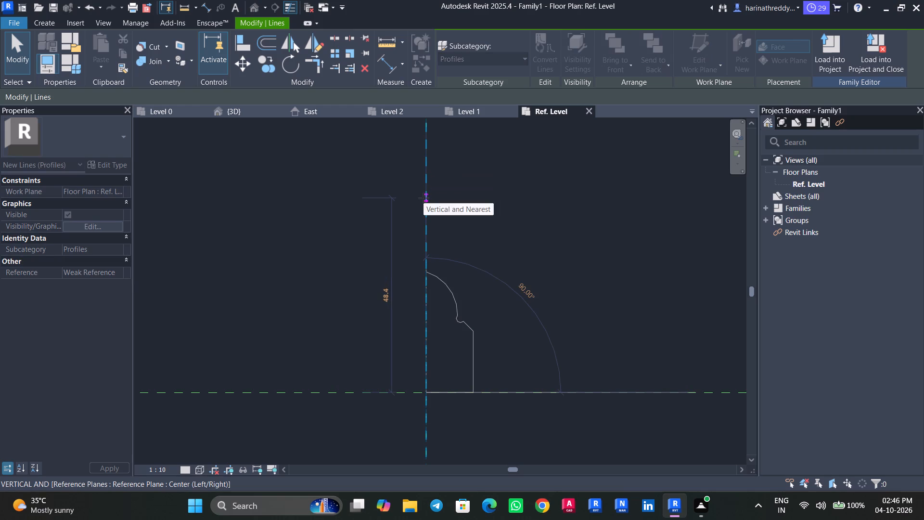
left_click_drag(423, 198, 423, 191)
key("Escape")
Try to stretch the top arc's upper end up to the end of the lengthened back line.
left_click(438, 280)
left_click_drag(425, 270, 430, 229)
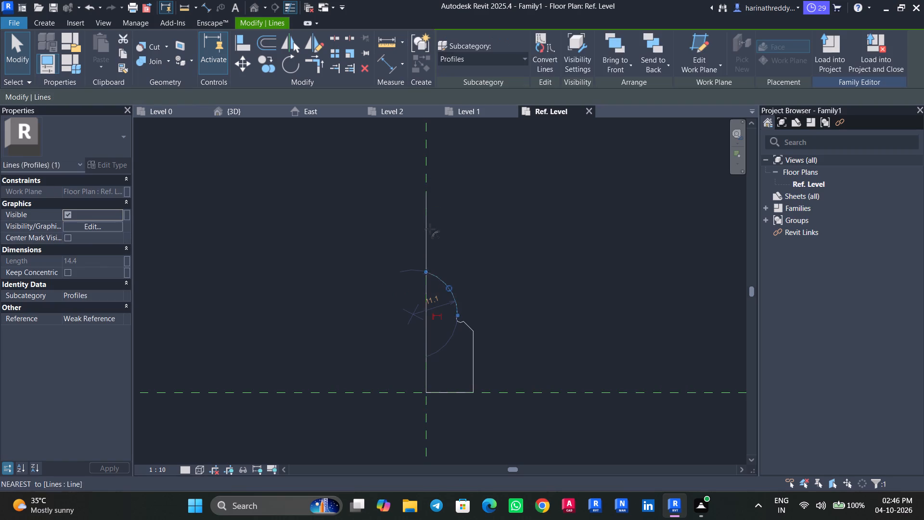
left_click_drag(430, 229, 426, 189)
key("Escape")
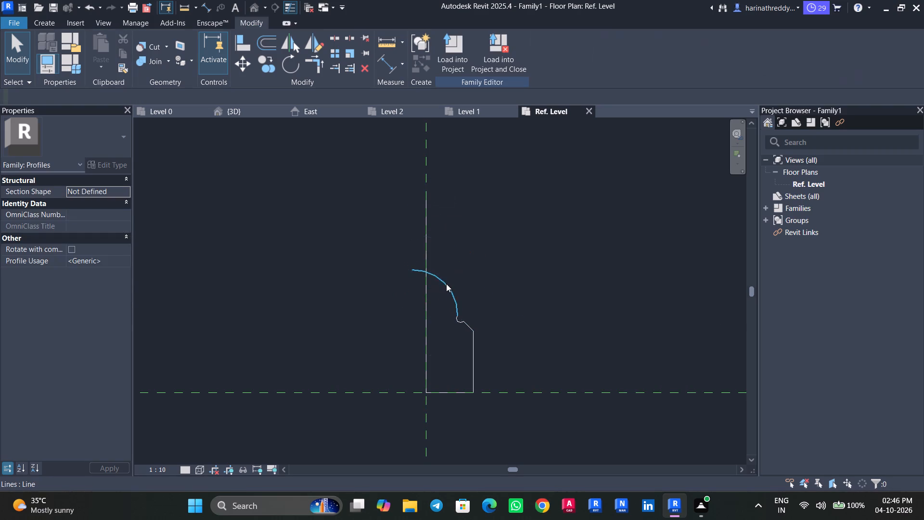
Delete the large top arc, the small connecting arc and the short diagonal line from the skirting profile.
left_click(446, 284)
key("Delete")
left_click(466, 323)
key("Delete")
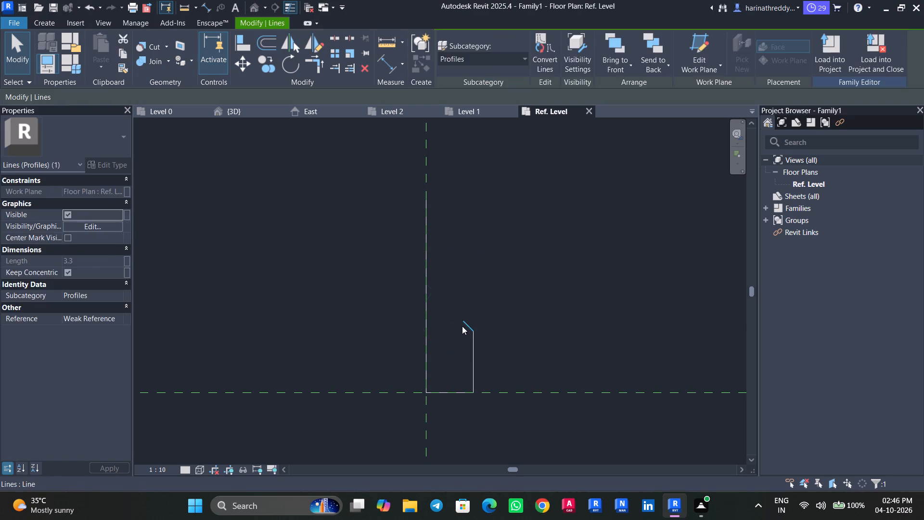
left_click(468, 319)
key("Delete")
key("Delete")
left_click(473, 336)
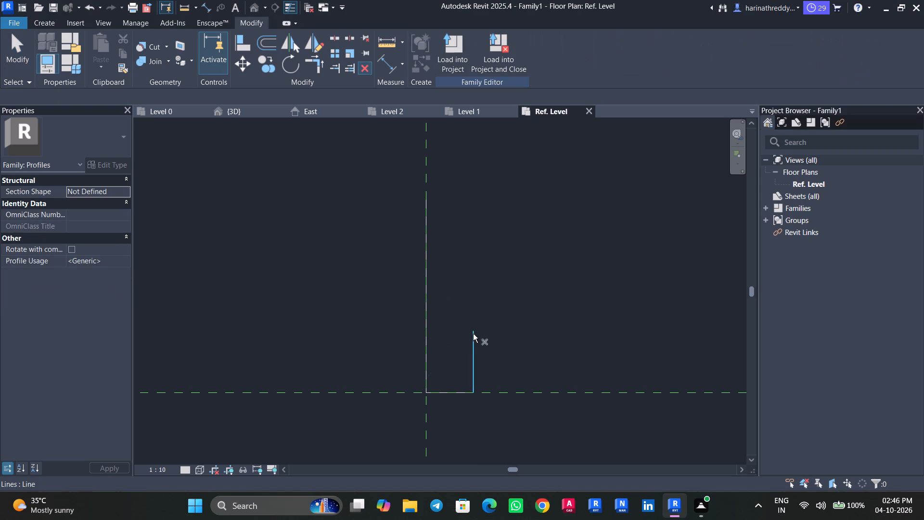
key("Escape")
key("Escape")
Stretch the profile's vertical front line upward, keeping it shorter than the back line.
left_click(471, 336)
left_click_drag(473, 329, 473, 290)
key("Escape")
key("Escape")
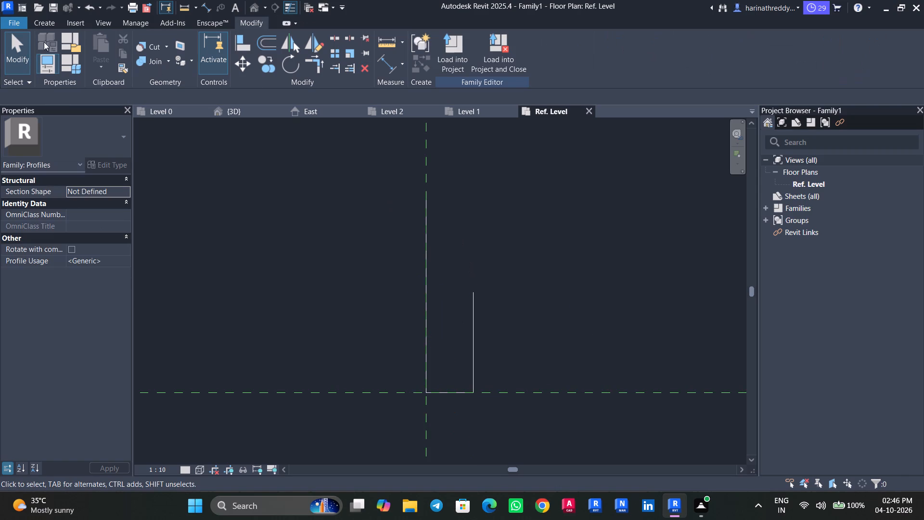
Draw a diagonal line about 5 mm long at 135° from the front line's upper end, inward towards the back line.
left_click(47, 23)
left_click(104, 59)
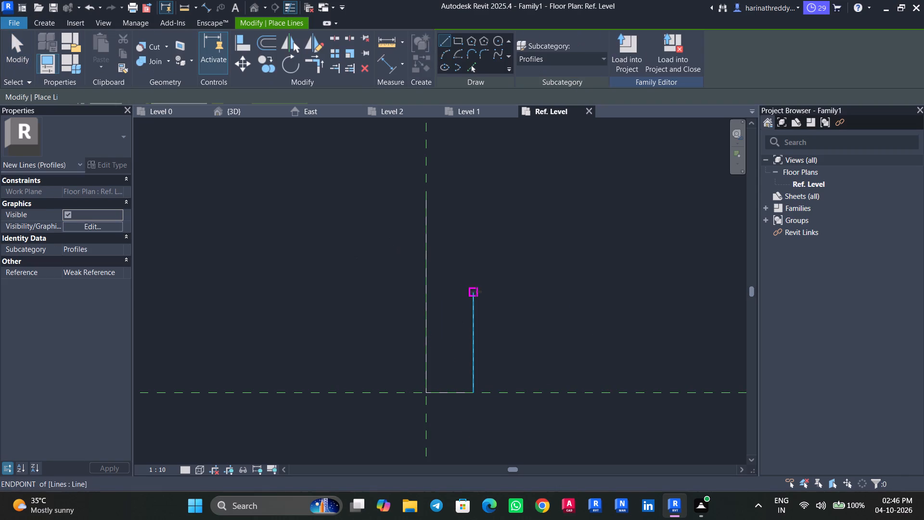
left_click(477, 292)
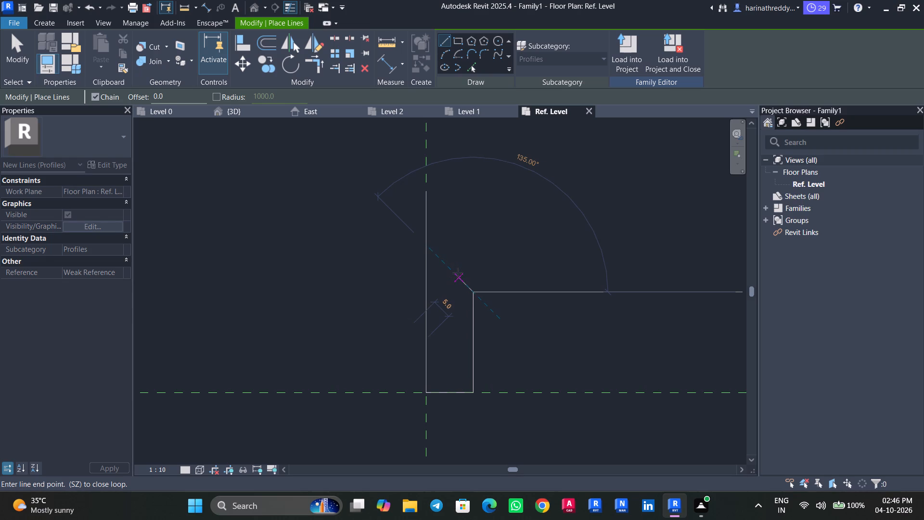
left_click(458, 273)
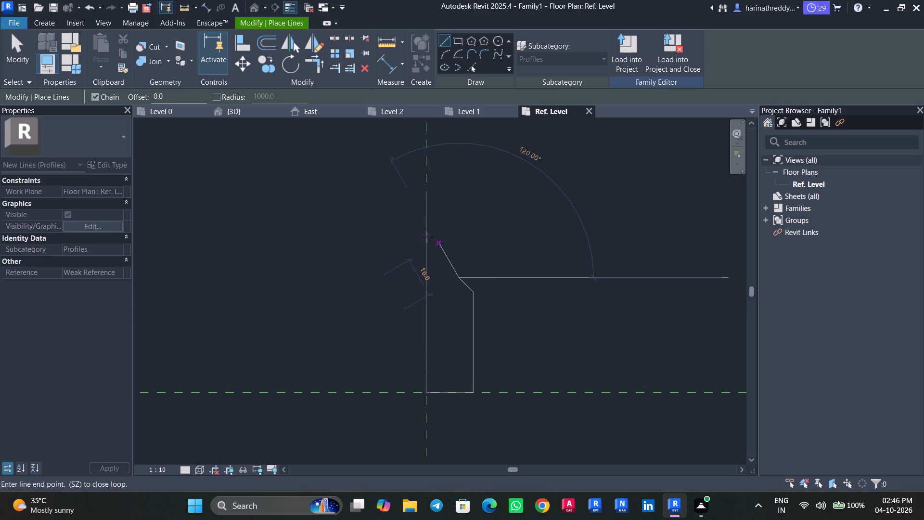
Draw a small concave three-point arc rising from the inner end of the diagonal line.
left_click(443, 53)
key("Escape")
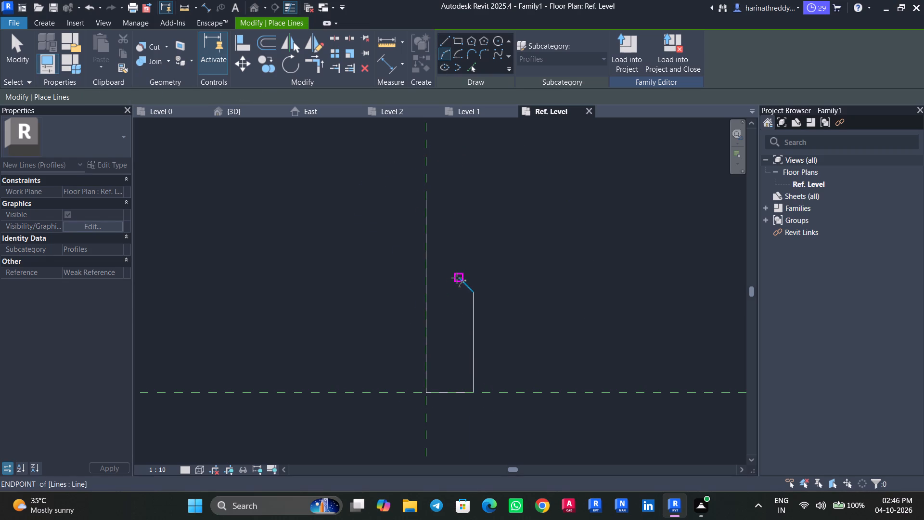
left_click(457, 278)
scroll(450, 272, "up", 2)
left_click(451, 259)
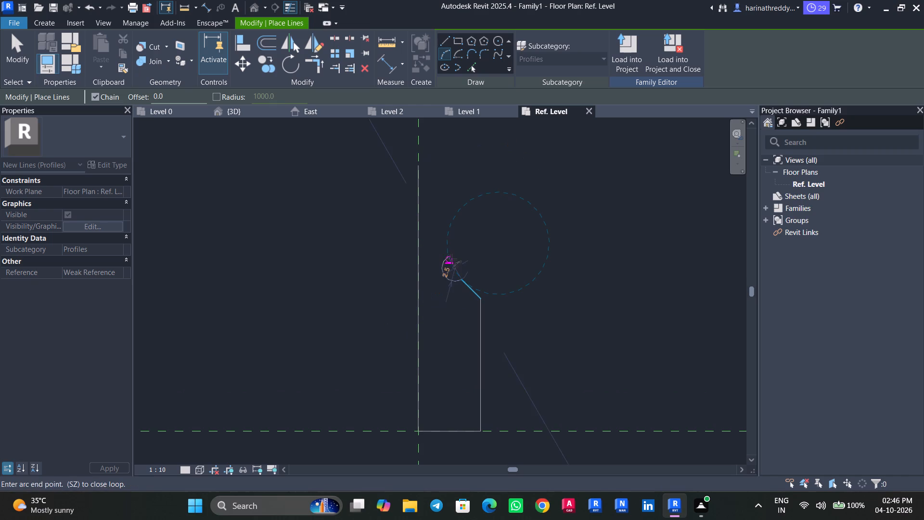
scroll(450, 261, "up", 5)
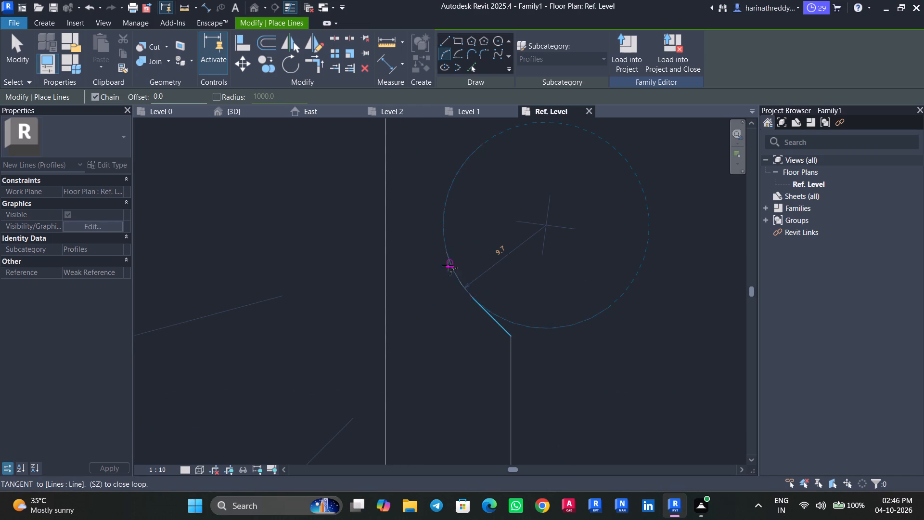
left_click(447, 256)
key("Escape")
key("Escape")
key("Escape")
middle_click_drag(442, 248, 449, 275)
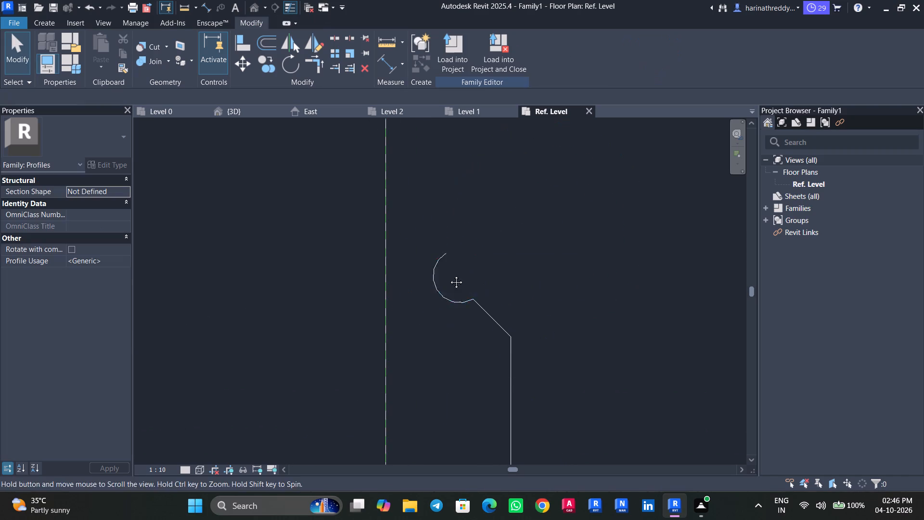
Reshape the small concave arc by its grip into a shallower, more open curve above the diagonal line.
middle_click_drag(449, 275, 452, 287)
scroll(452, 287, "down", 5)
left_click(449, 295)
scroll(448, 308, "up", 13)
left_click_drag(452, 305, 482, 289)
key("Escape")
scroll(451, 310, "down", 4)
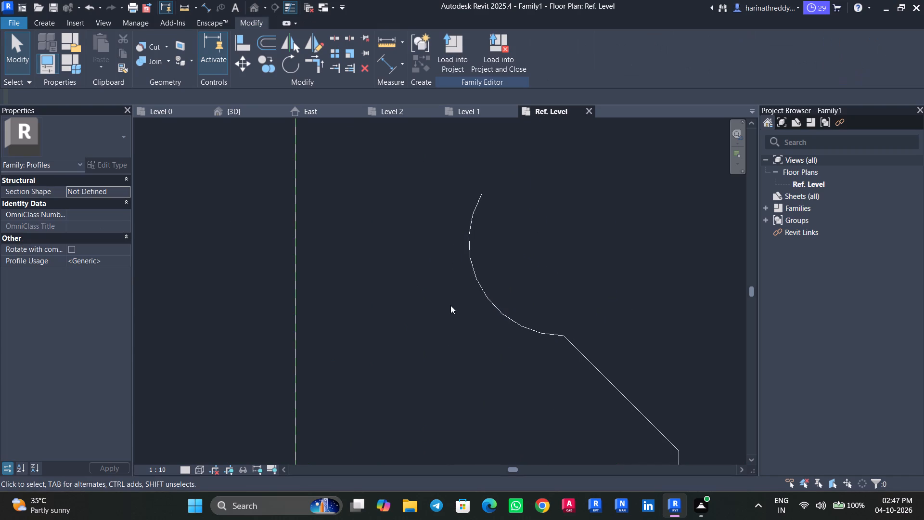
Close the profile with a convex three-point arc from the back line's top to the small arc's upper end.
scroll(450, 305, "down", 4)
middle_click_drag(408, 238, 419, 279)
scroll(419, 277, "down", 5)
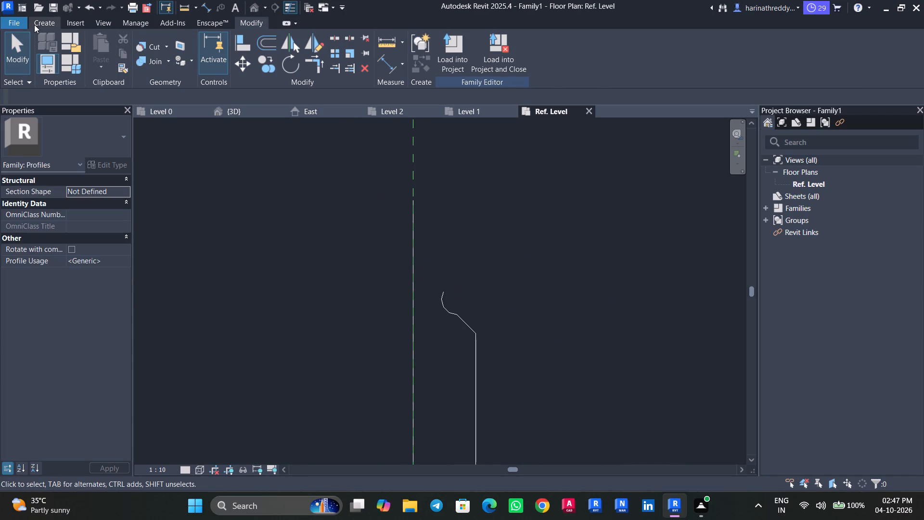
left_click(34, 25)
left_click(109, 58)
key("Escape")
left_click(101, 57)
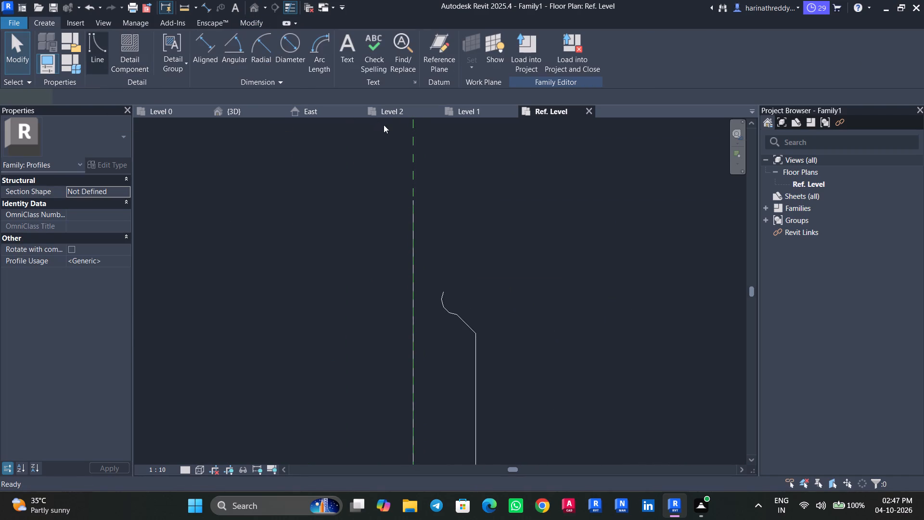
left_click(441, 54)
left_click(412, 199)
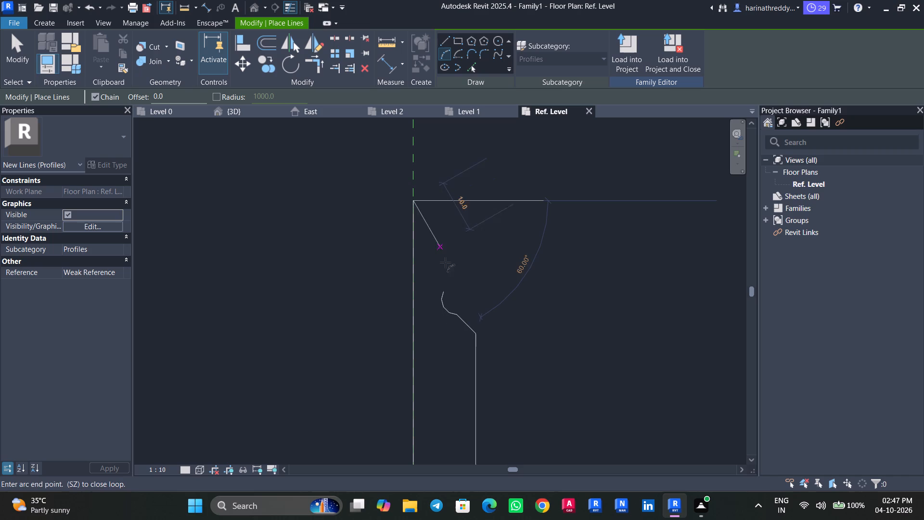
left_click(444, 292)
scroll(446, 287, "up", 4)
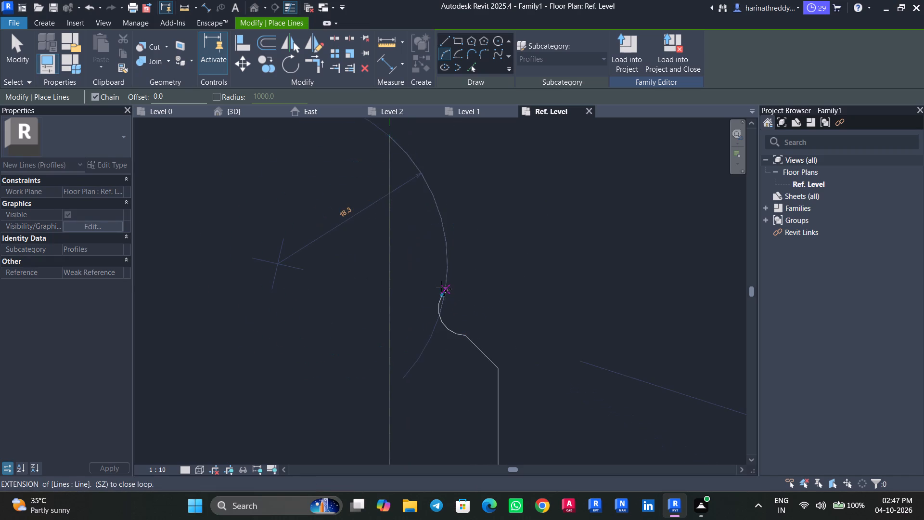
left_click(441, 286)
key("Escape")
key("Escape")
scroll(477, 247, "down", 10)
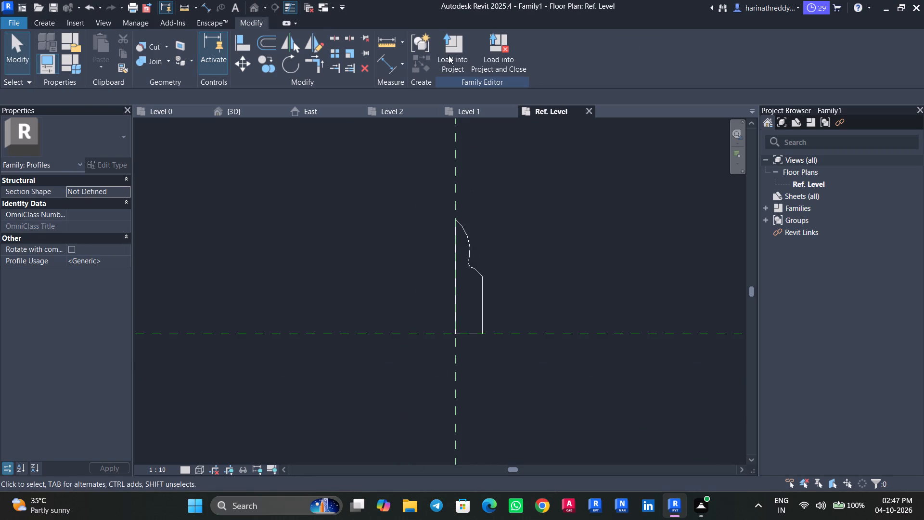
Load the revised profile into the project, overwriting the existing version and its parameter values, and view the kitchen skirting in 3D.
left_click(449, 53)
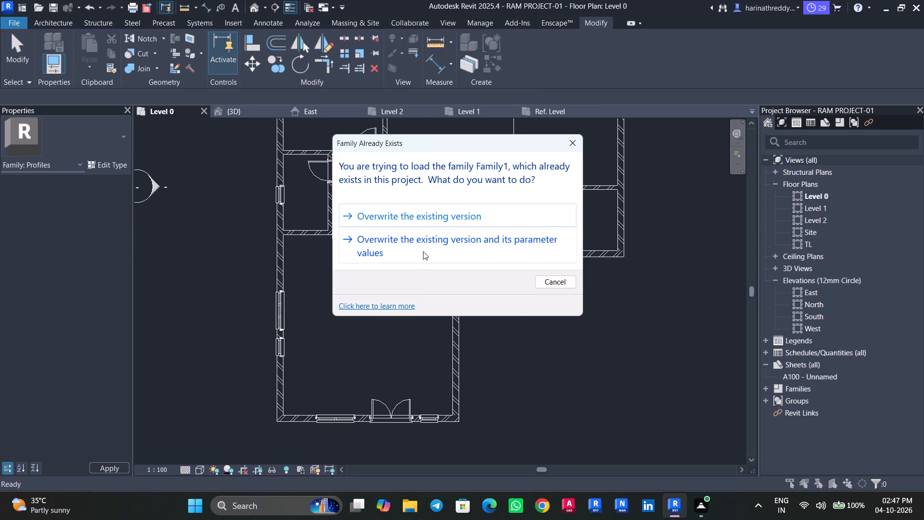
left_click(423, 251)
left_click(242, 113)
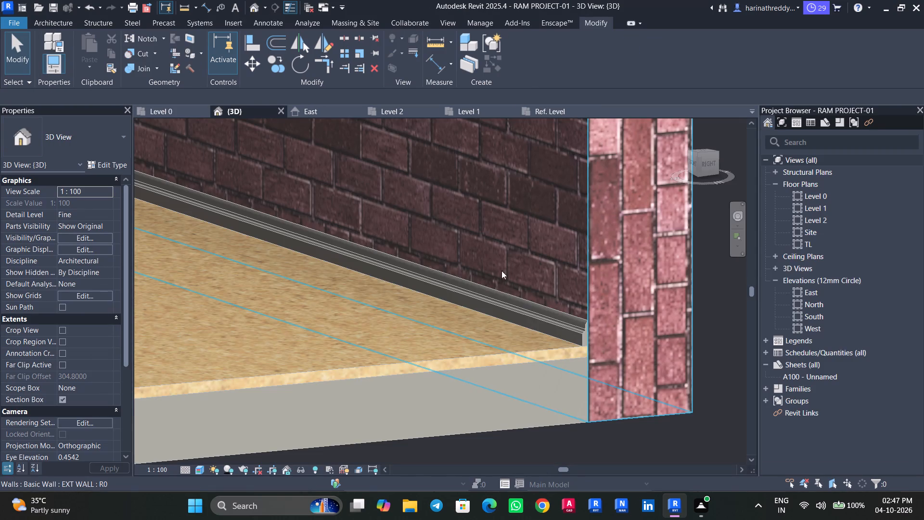
key("Escape")
key("Escape")
scroll(565, 331, "up", 6)
scroll(522, 338, "down", 10)
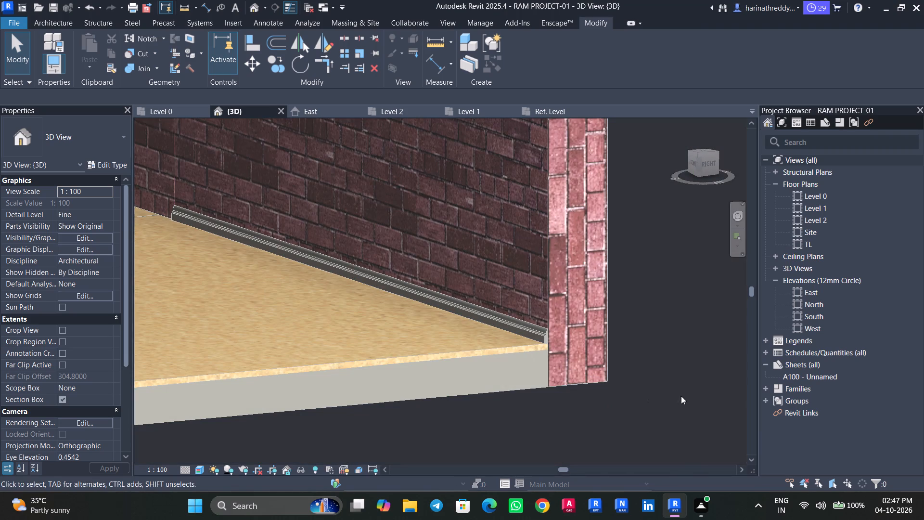
Place a matching skirtings wall sweep along the base of the adjoining stretch of the same interior wall.
left_click(520, 331)
middle_click_drag(359, 283, 576, 413)
scroll(440, 393, "down", 4)
type("cs")
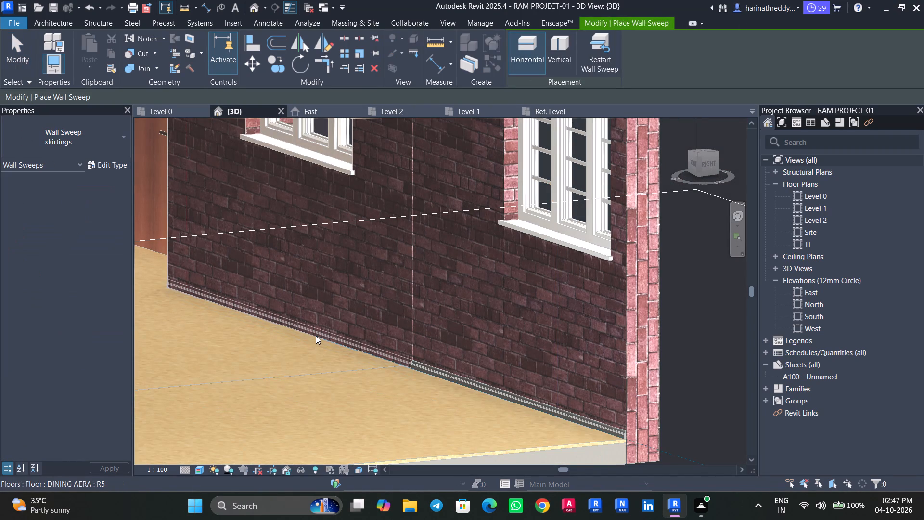
scroll(316, 336, "up", 4)
left_click(316, 336)
key("Escape")
key("Escape")
Examine the new skirting's shape and proportions against the wall and floor in 3D.
scroll(485, 383, "up", 5)
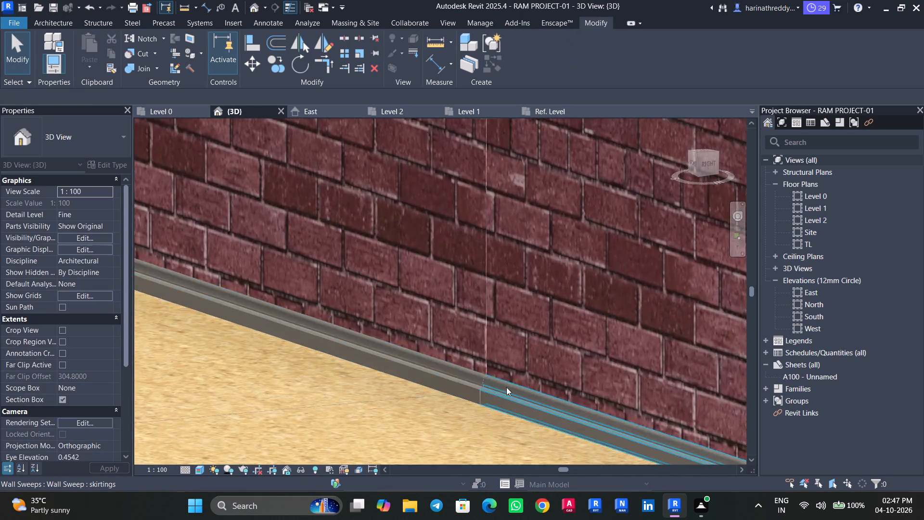
scroll(506, 387, "up", 10)
scroll(437, 396, "down", 20)
scroll(437, 396, "down", 2)
scroll(437, 391, "up", 1)
scroll(437, 391, "down", 1)
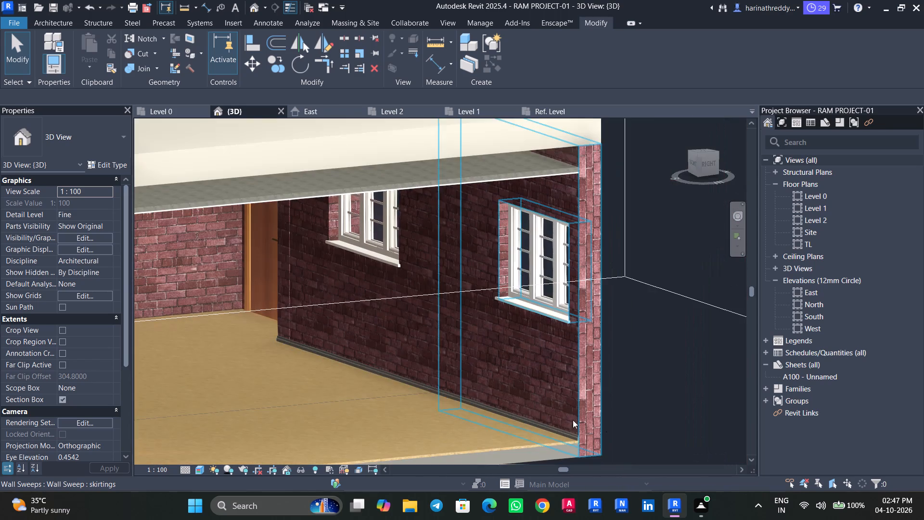
middle_click_drag(606, 425, 634, 439, "shift")
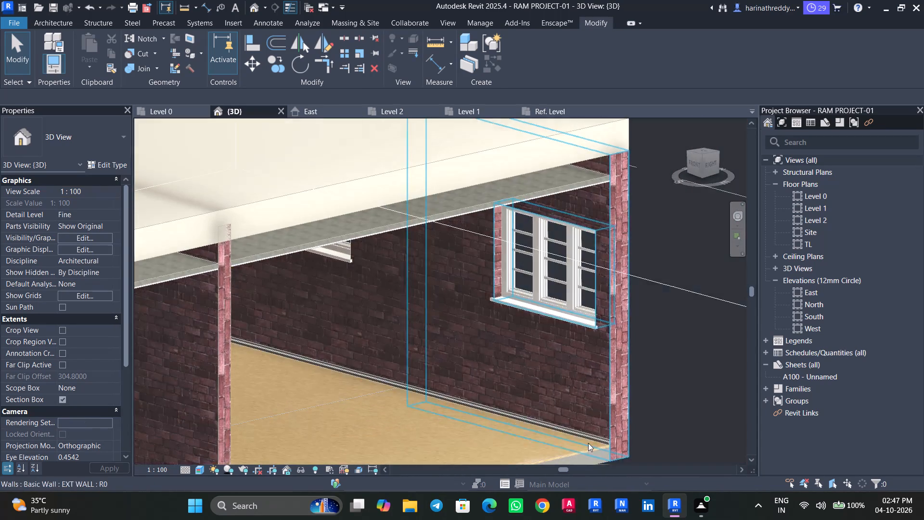
scroll(590, 438, "down", 1)
scroll(590, 438, "up", 11)
left_click(601, 442)
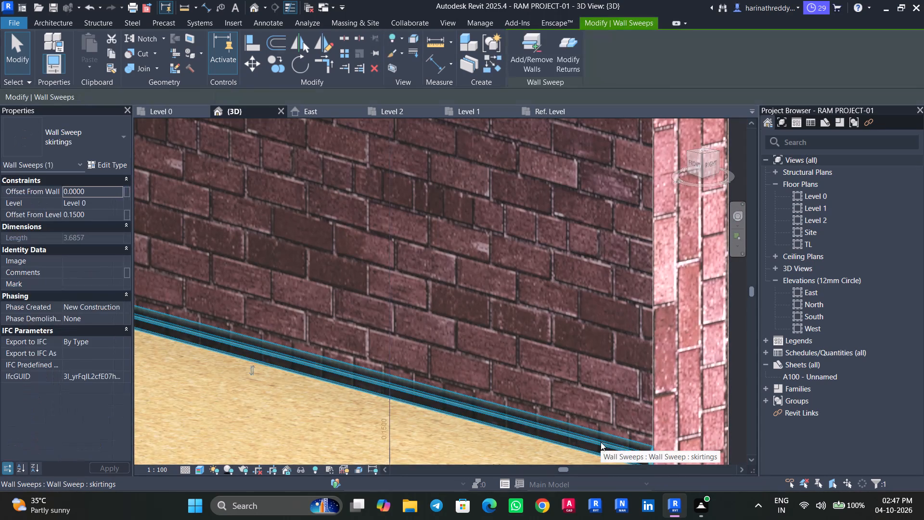
scroll(601, 442, "down", 7)
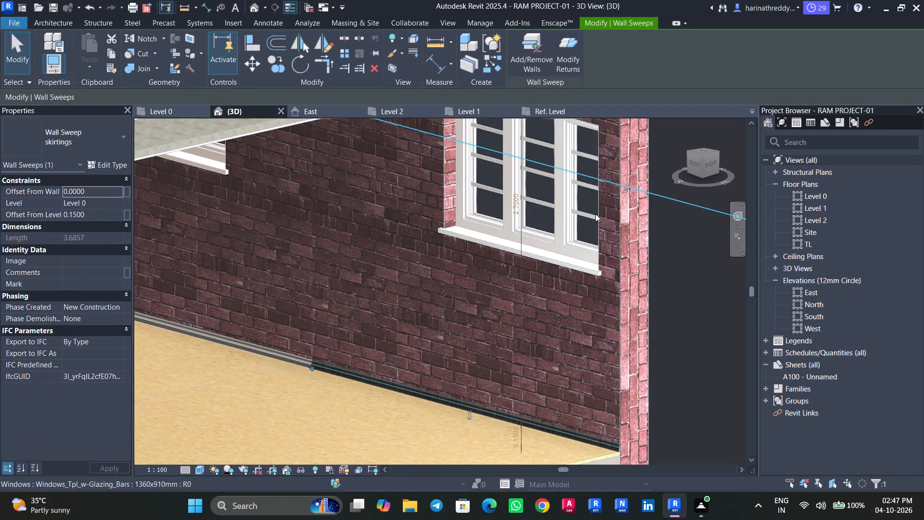
Return to the skirting profile family's Ref. Level view and examine its outline.
left_click(539, 115)
key("Escape")
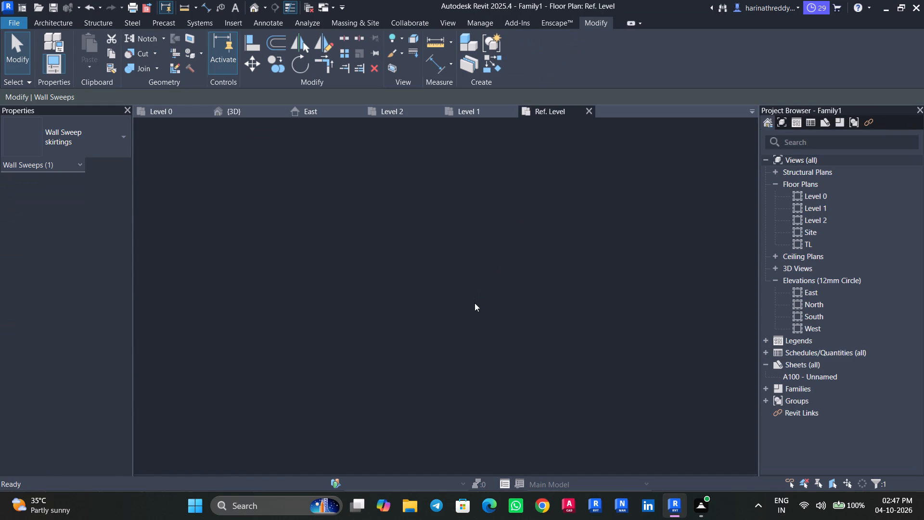
key("Escape")
left_click(456, 299)
scroll(456, 299, "down", 5)
key("Escape")
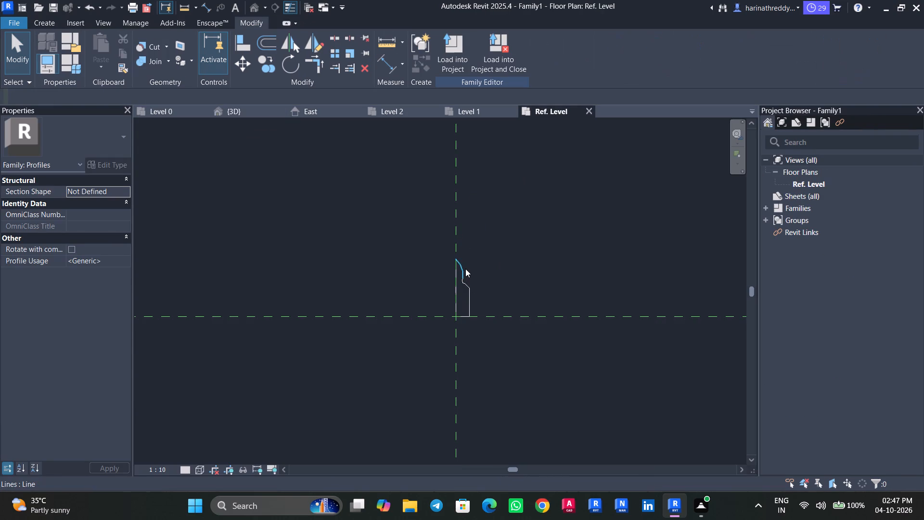
left_click(464, 269)
scroll(464, 269, "up", 5)
key("Escape")
left_click(477, 328)
key("Escape")
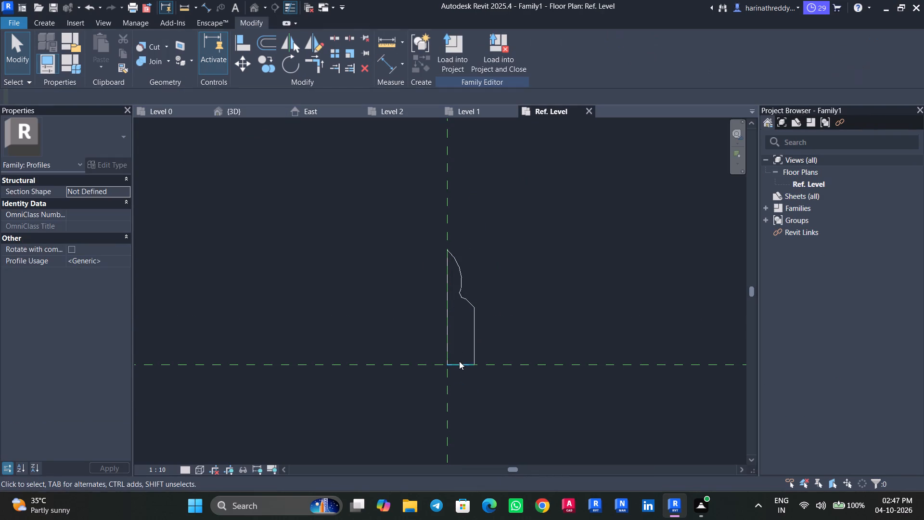
Stretch the profile's vertical back line upward and set its length to 100.
left_click(459, 361)
middle_click_drag(443, 324, 439, 367)
key("Escape")
left_click(439, 362)
scroll(439, 361, "down", 3)
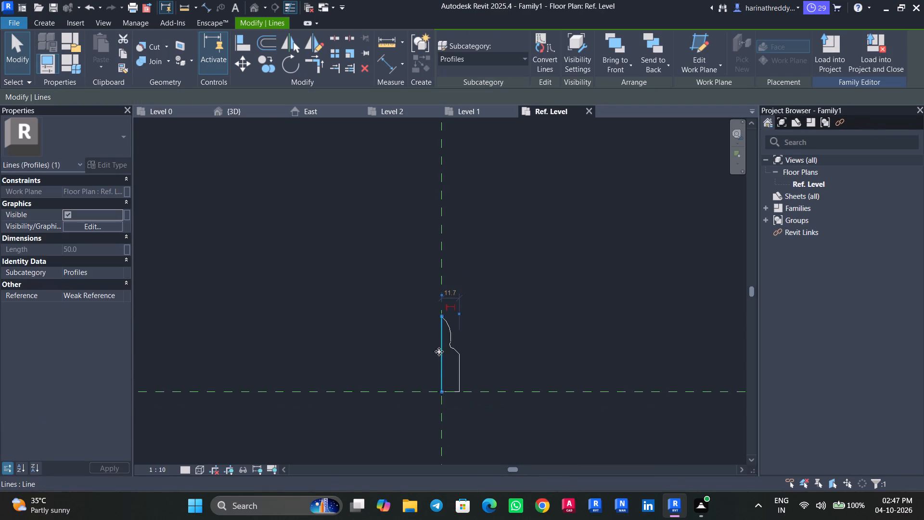
scroll(439, 317, "up", 4)
left_click_drag(442, 313, 444, 221)
left_click_drag(442, 222, 442, 195)
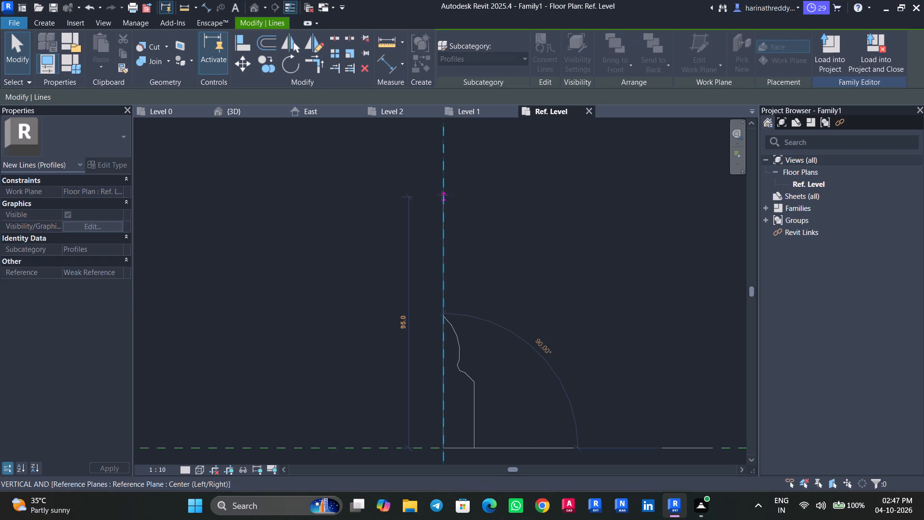
left_click_drag(442, 195, 442, 193)
left_click(400, 323)
type("100")
key("Return")
key("Escape")
key("Escape")
Delete the convex arc, small concave arc, diagonal line and front vertical line from the profile.
left_click(456, 340)
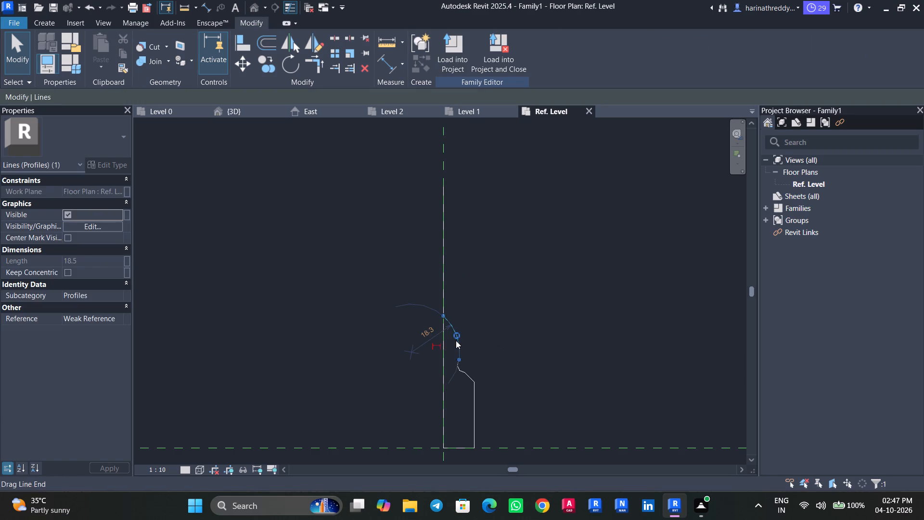
key("Delete")
left_click(458, 361)
key("Delete")
left_click(469, 373)
key("Delete")
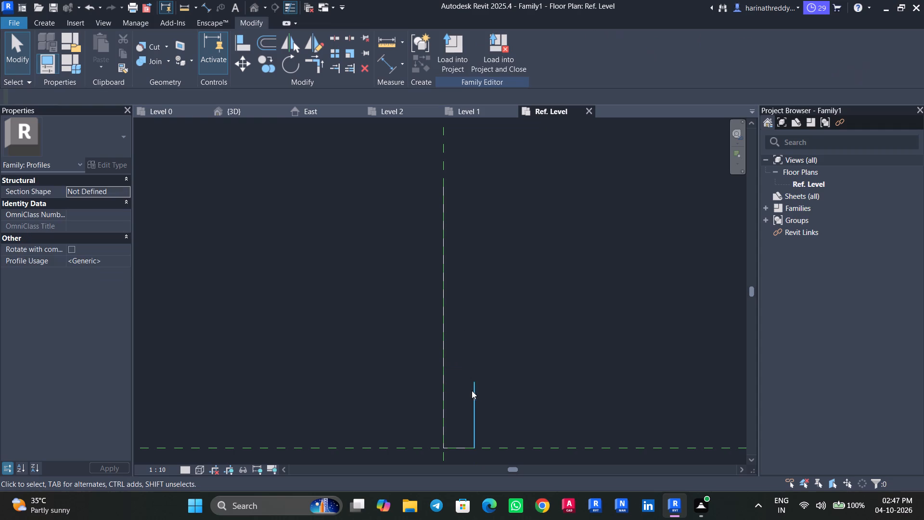
left_click(475, 391)
key("Delete")
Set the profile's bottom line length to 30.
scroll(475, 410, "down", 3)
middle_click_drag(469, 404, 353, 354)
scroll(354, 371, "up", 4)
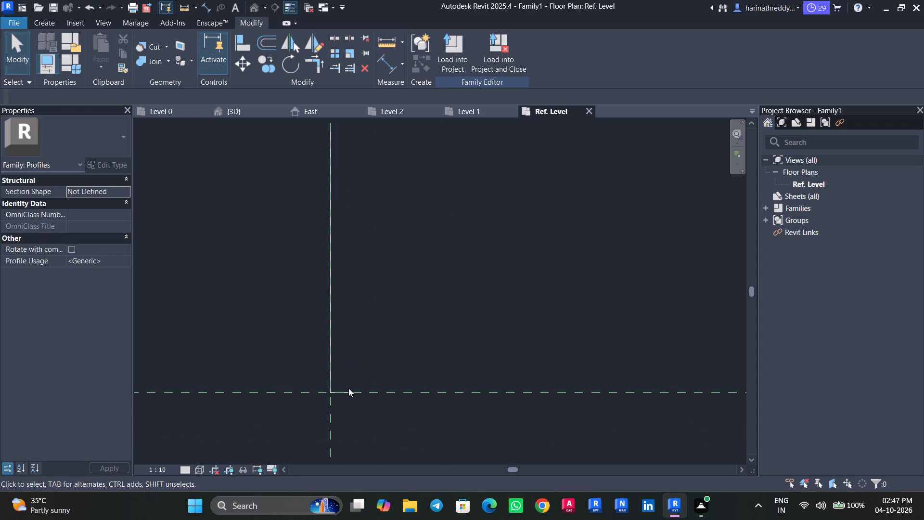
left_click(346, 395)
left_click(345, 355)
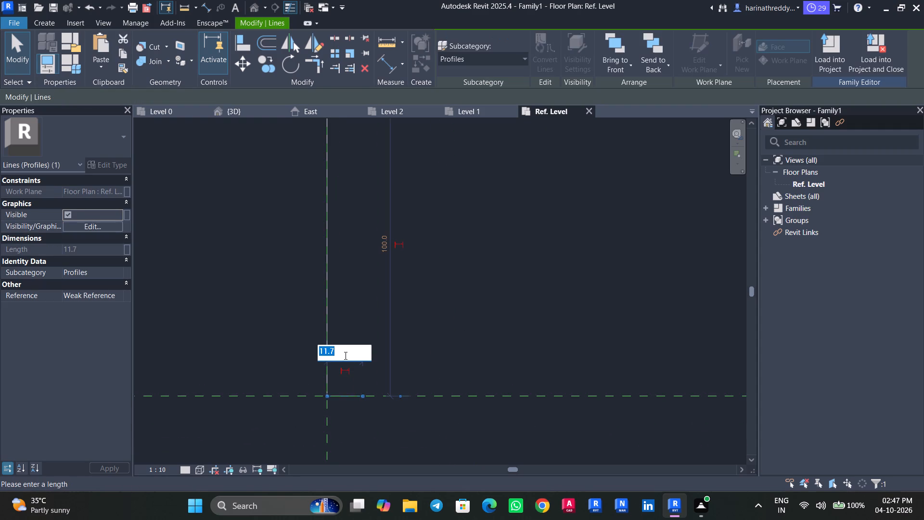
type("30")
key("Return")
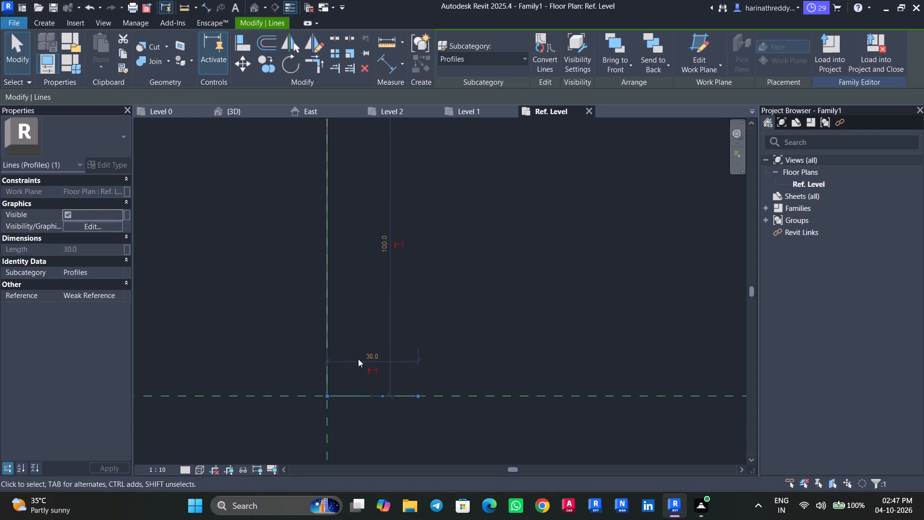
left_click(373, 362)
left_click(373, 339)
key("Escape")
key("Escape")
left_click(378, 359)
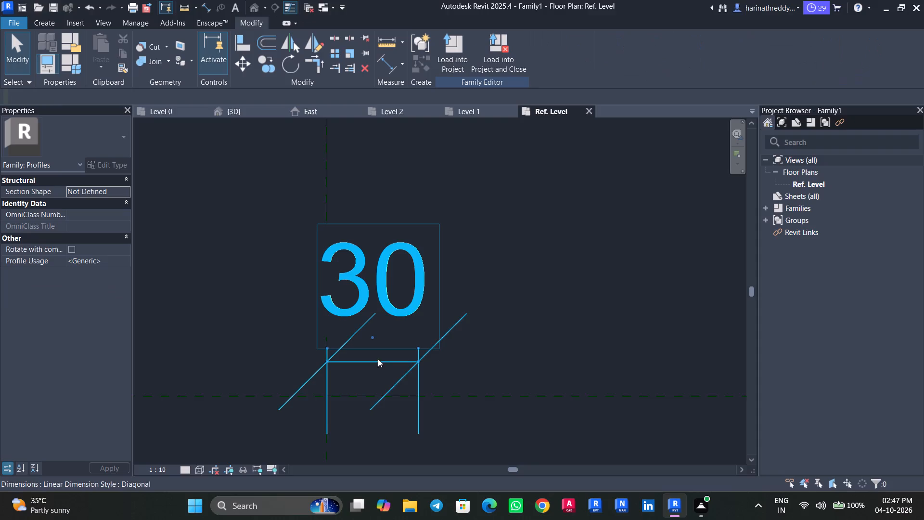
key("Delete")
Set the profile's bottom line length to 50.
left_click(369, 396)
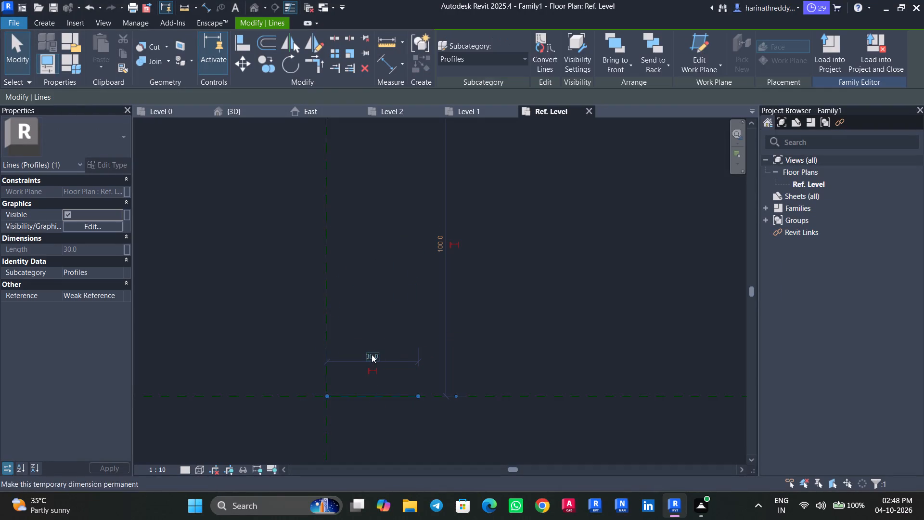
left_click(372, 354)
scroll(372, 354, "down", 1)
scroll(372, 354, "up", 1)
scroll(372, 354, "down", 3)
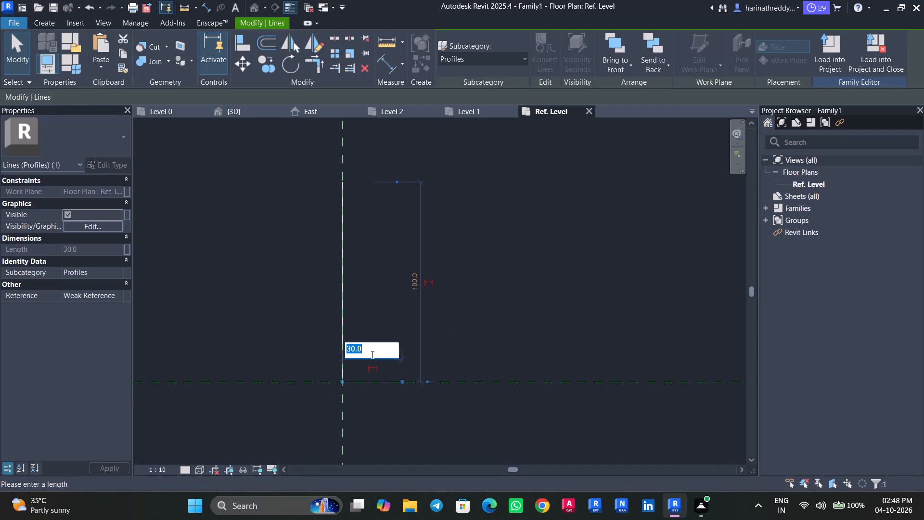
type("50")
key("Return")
Set the profile's bottom line length to 40.
left_click(389, 352)
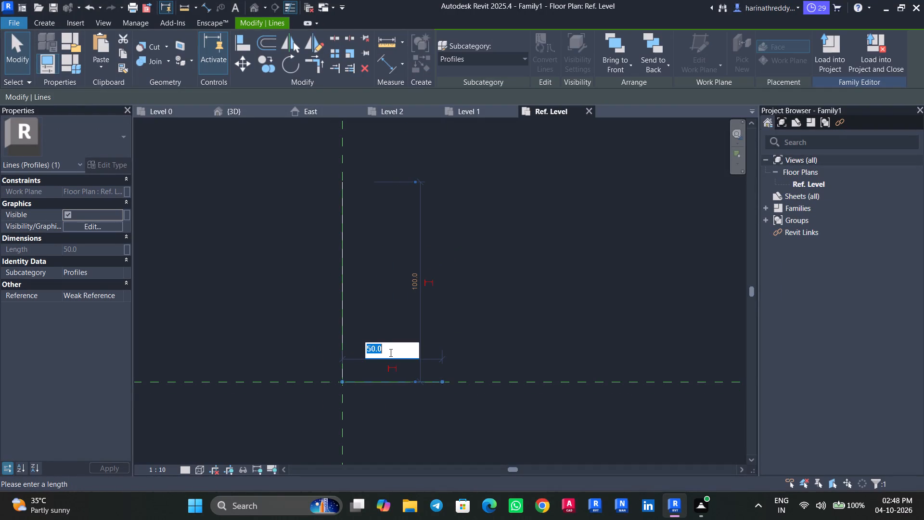
type("40")
key("Return")
key("Escape")
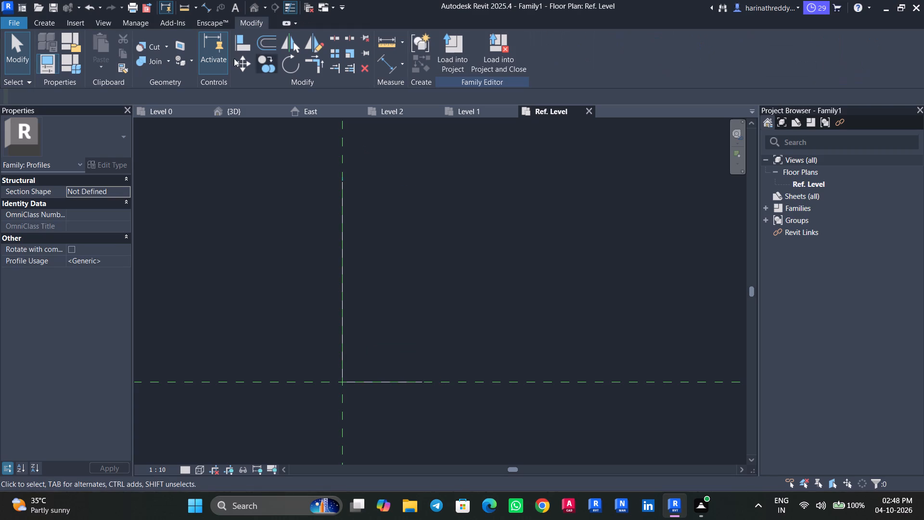
Draw a vertical front line about 50 high from the outer end of the bottom line.
left_click(53, 23)
left_click(113, 53)
key("Escape")
key("Escape")
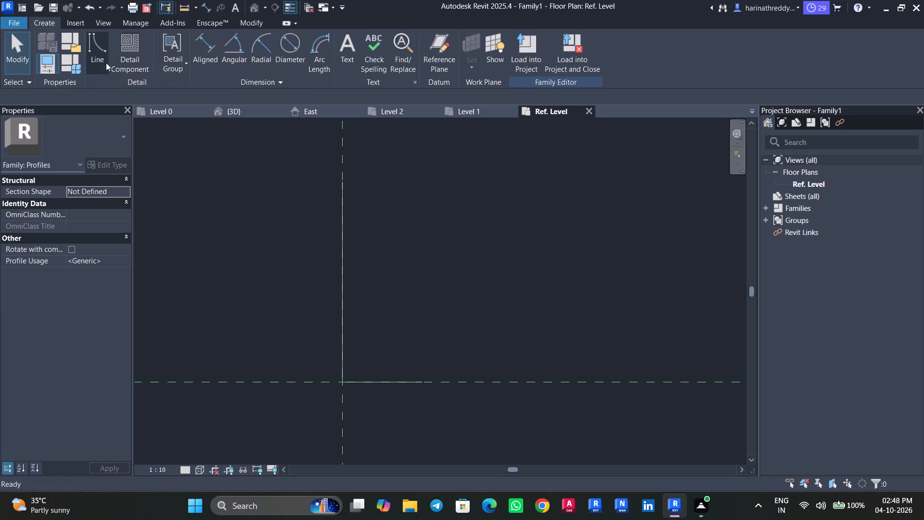
left_click(103, 60)
left_click(423, 382)
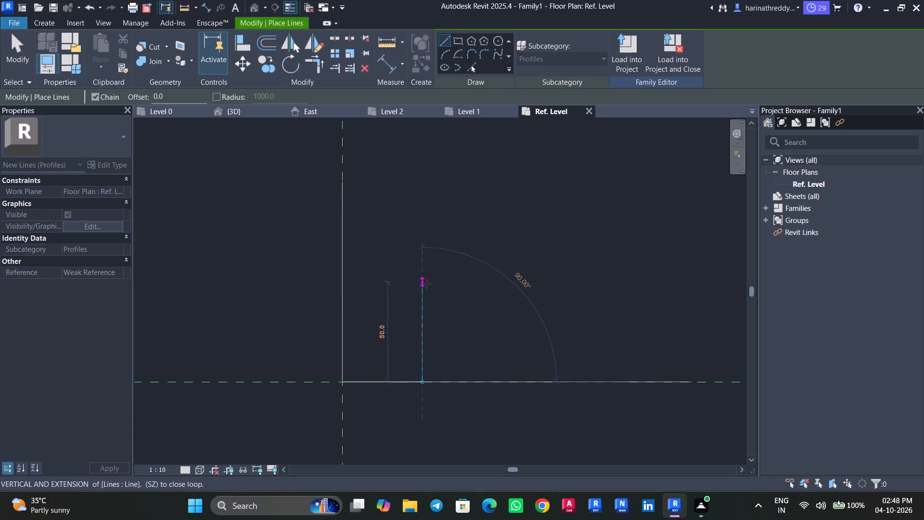
left_click(425, 283)
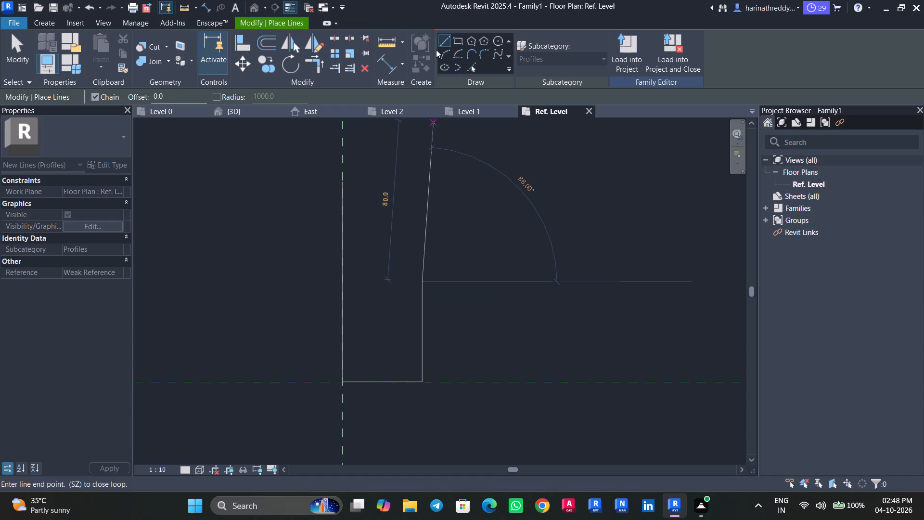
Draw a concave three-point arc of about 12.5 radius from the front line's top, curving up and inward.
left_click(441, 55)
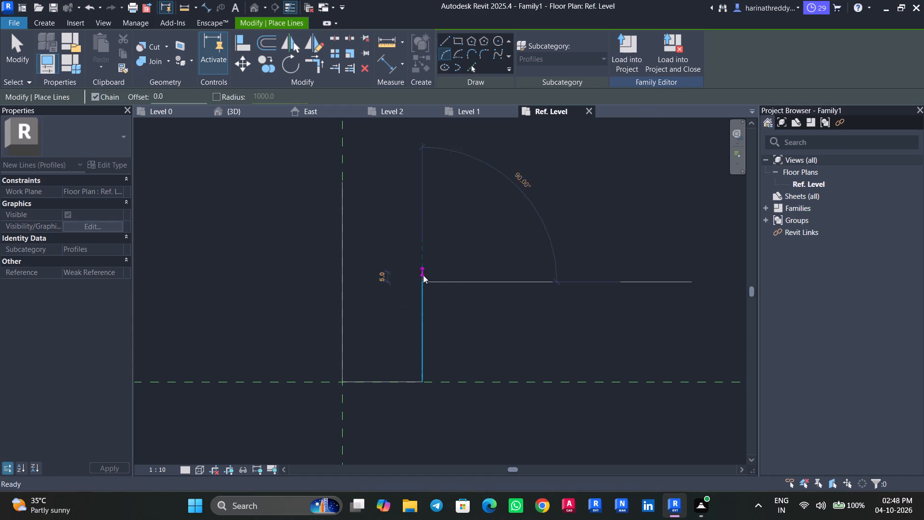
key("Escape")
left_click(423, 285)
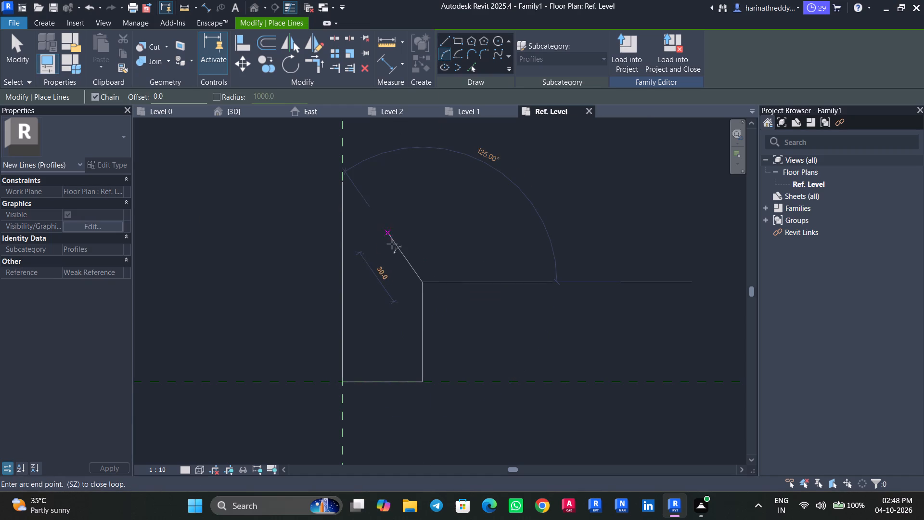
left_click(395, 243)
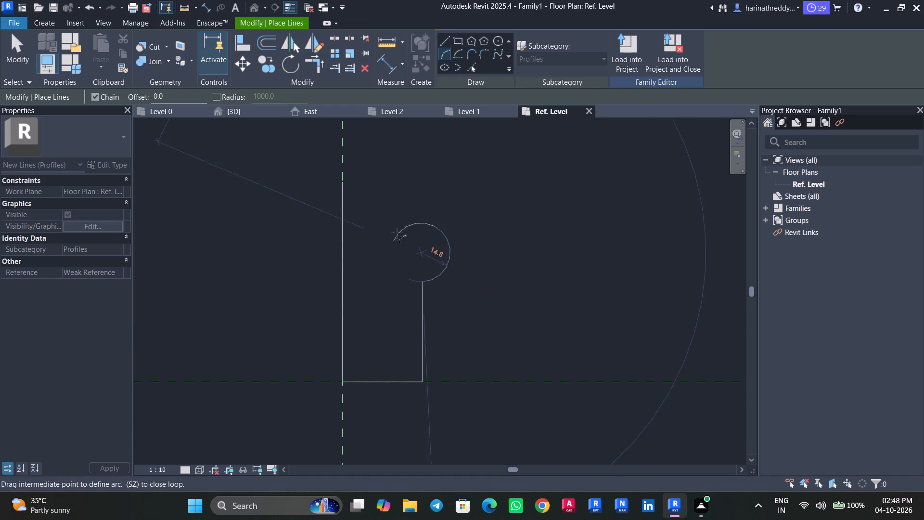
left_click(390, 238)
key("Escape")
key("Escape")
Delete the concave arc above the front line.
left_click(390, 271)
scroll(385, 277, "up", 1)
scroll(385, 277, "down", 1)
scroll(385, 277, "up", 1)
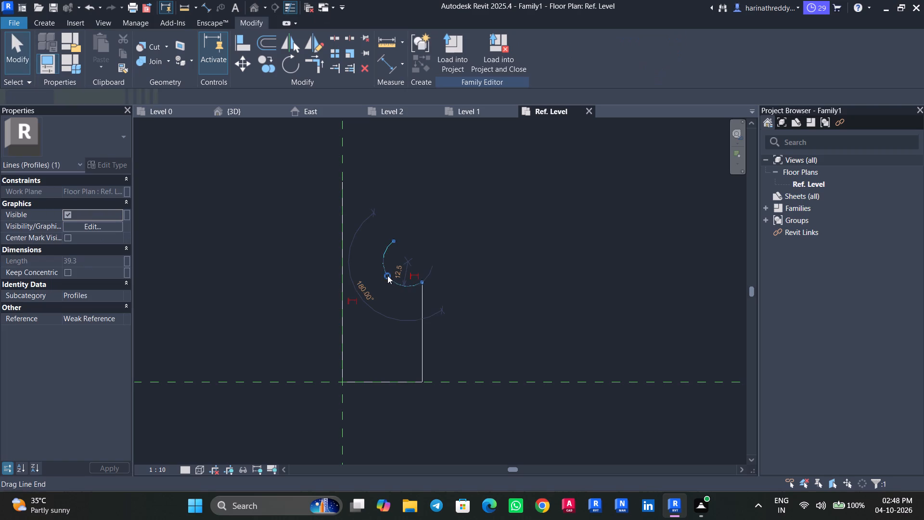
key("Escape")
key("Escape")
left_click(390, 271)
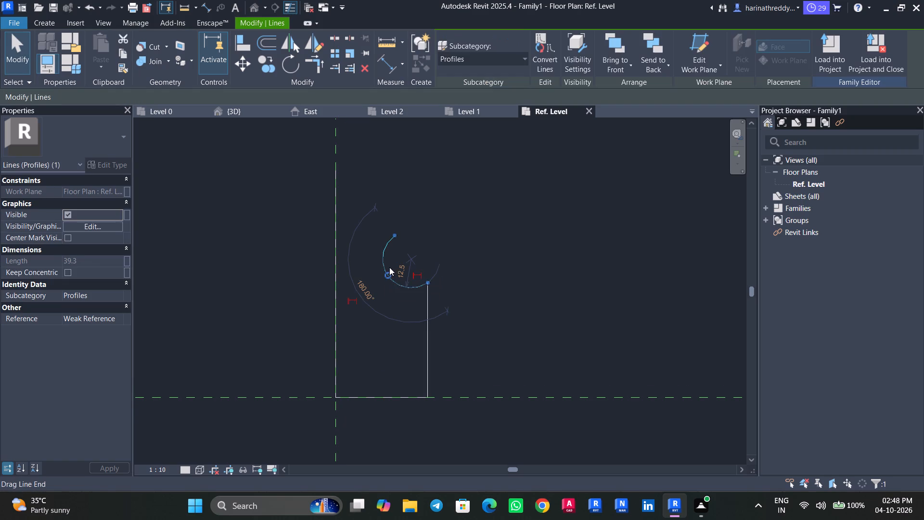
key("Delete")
Draw a short diagonal line from the front line's top, sloping up and inward toward the back line.
left_click(48, 24)
left_click(86, 57)
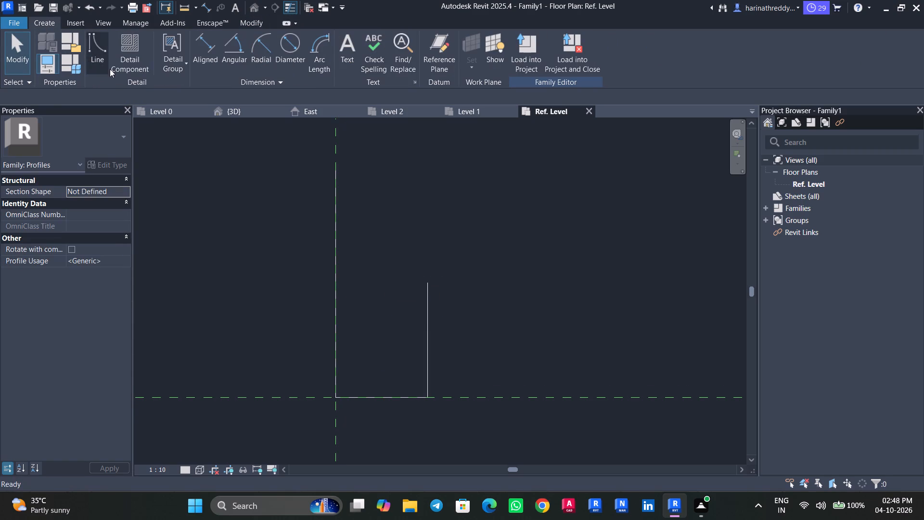
left_click(430, 280)
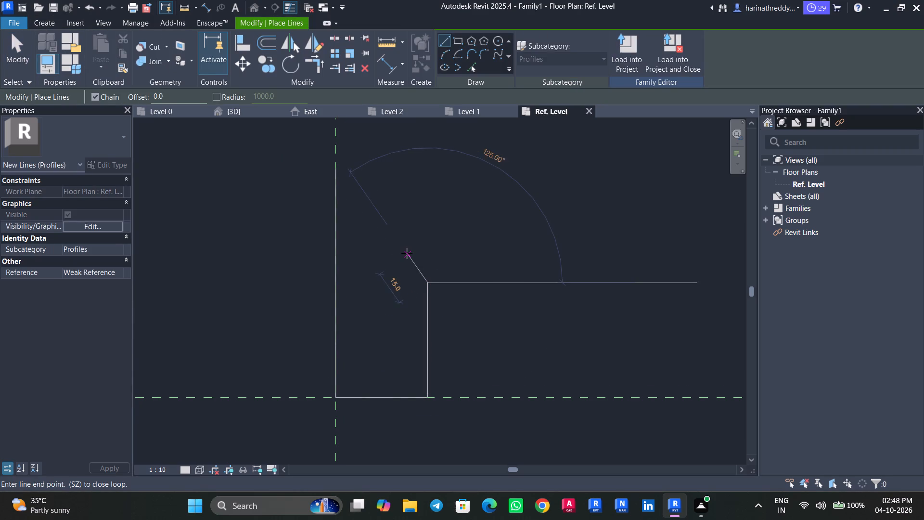
left_click(399, 253)
key("Escape")
key("Escape")
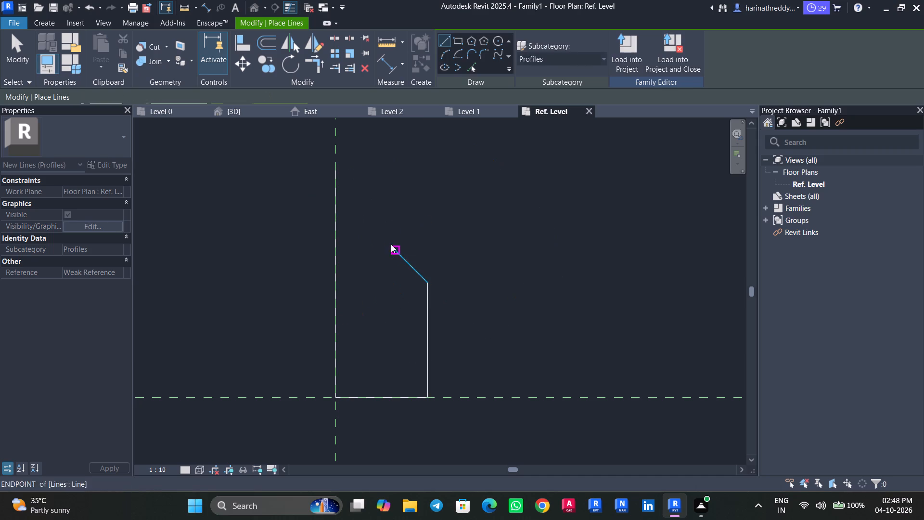
Draw a concave three-point arc of about 17.3 radius from the diagonal line's upper end, curving up and inward.
left_click(34, 26)
left_click(87, 58)
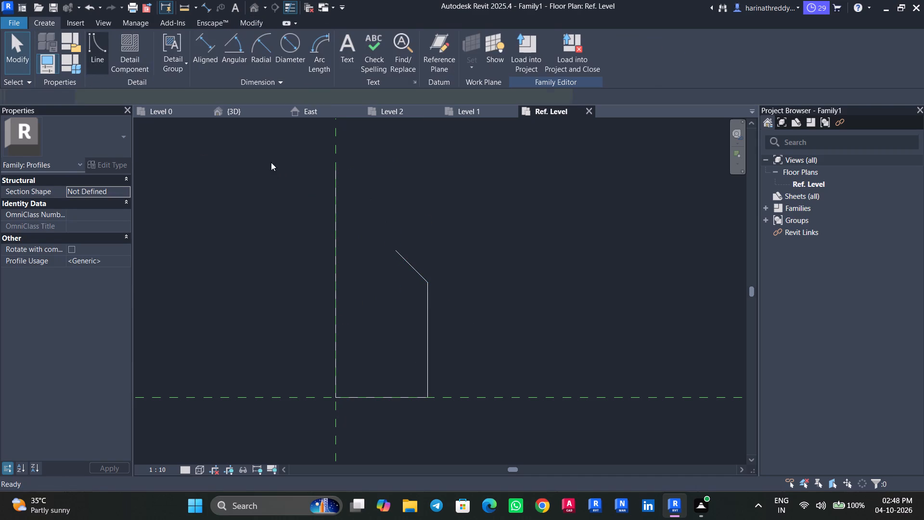
left_click(445, 55)
left_click(393, 250)
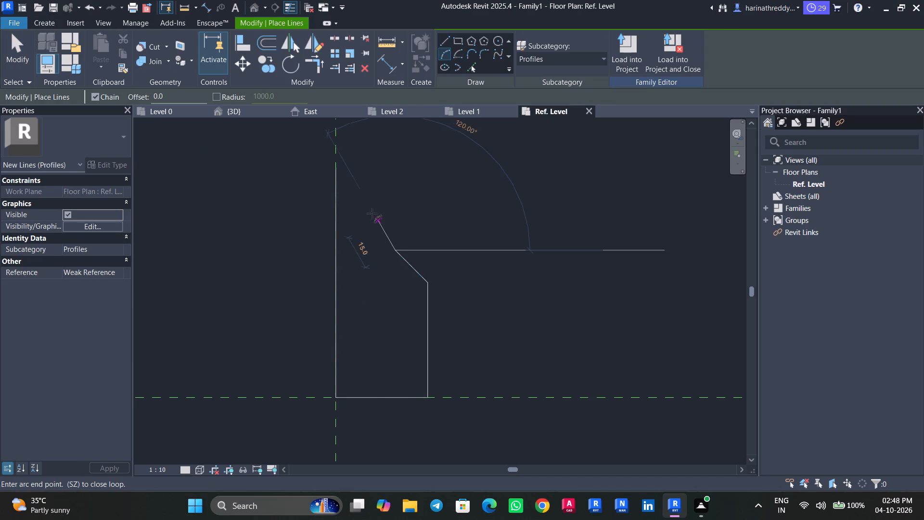
left_click(365, 202)
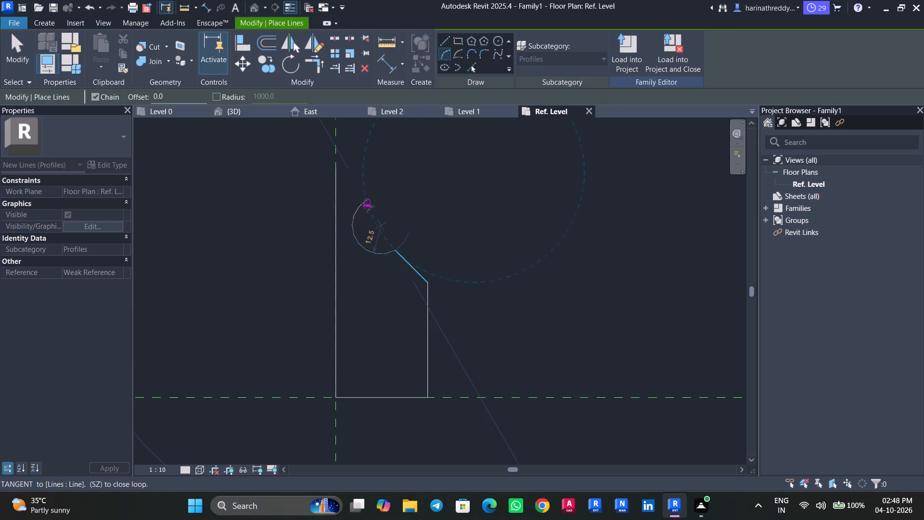
scroll(365, 214, "up", 4)
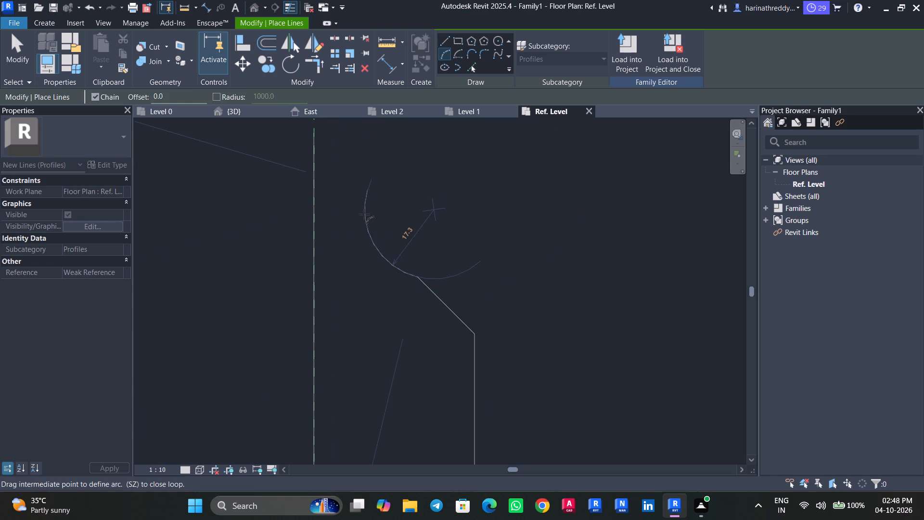
left_click(364, 214)
key("Escape")
key("Escape")
middle_click_drag(397, 183, 416, 277)
key("Escape")
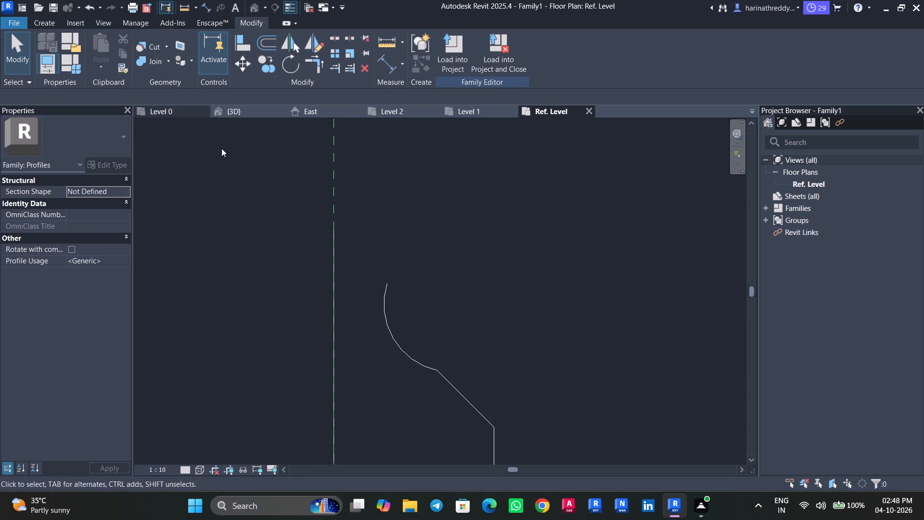
Draw a convex three-point arc from the back line's top end to the concave arc's upper end, closing the profile.
left_click(33, 21)
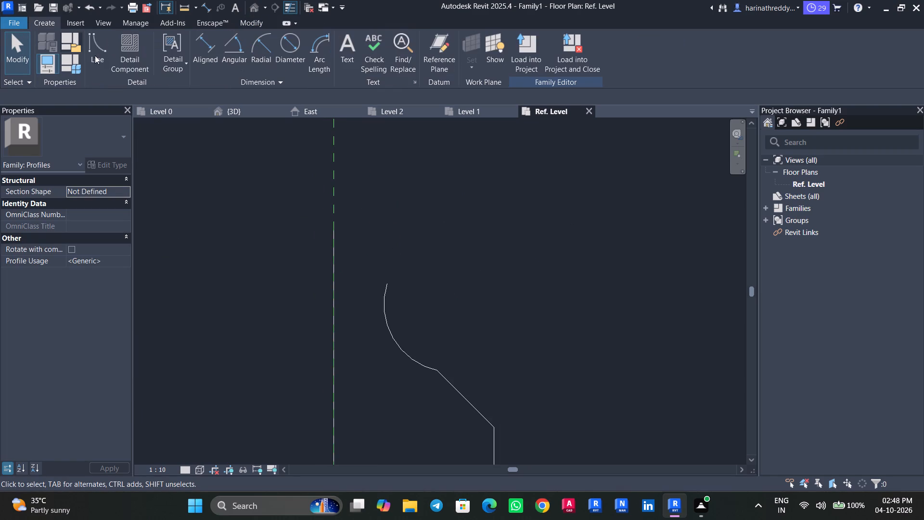
left_click(94, 54)
left_click(444, 54)
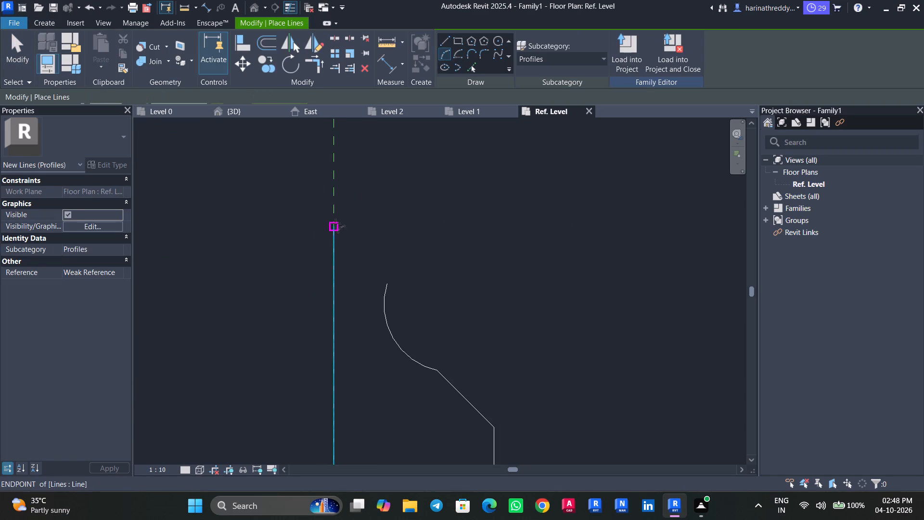
left_click(335, 223)
left_click(388, 284)
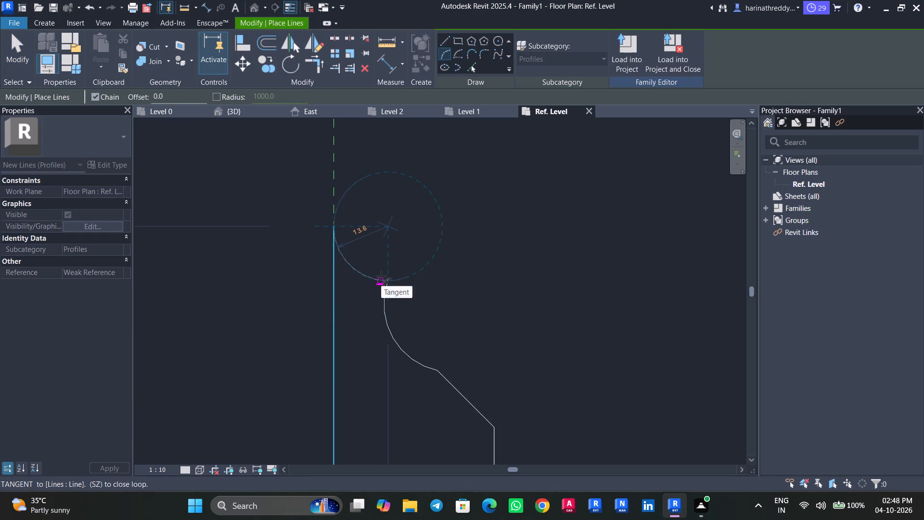
scroll(381, 274, "up", 2)
left_click(379, 256)
key("Escape")
key("Escape")
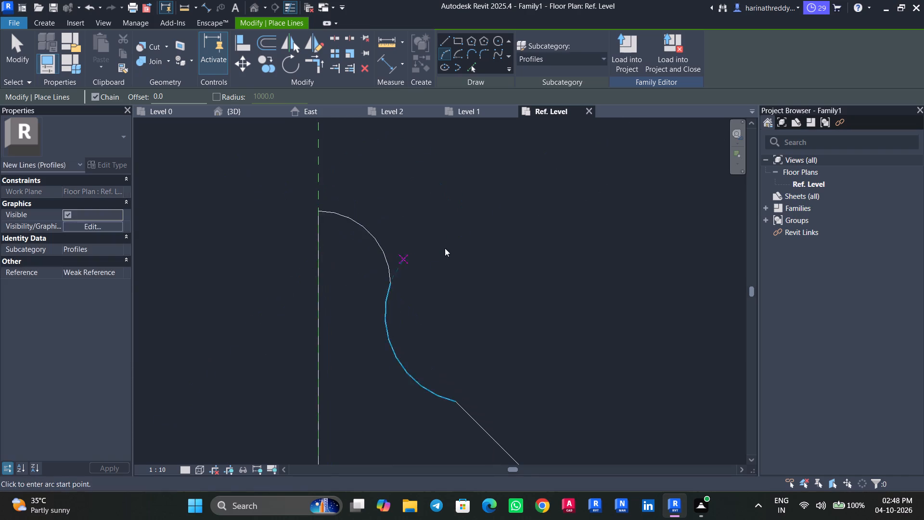
Shorten the profile's vertical front line by moving its upper endpoint down.
scroll(435, 238, "down", 9)
middle_click_drag(435, 238, 421, 195)
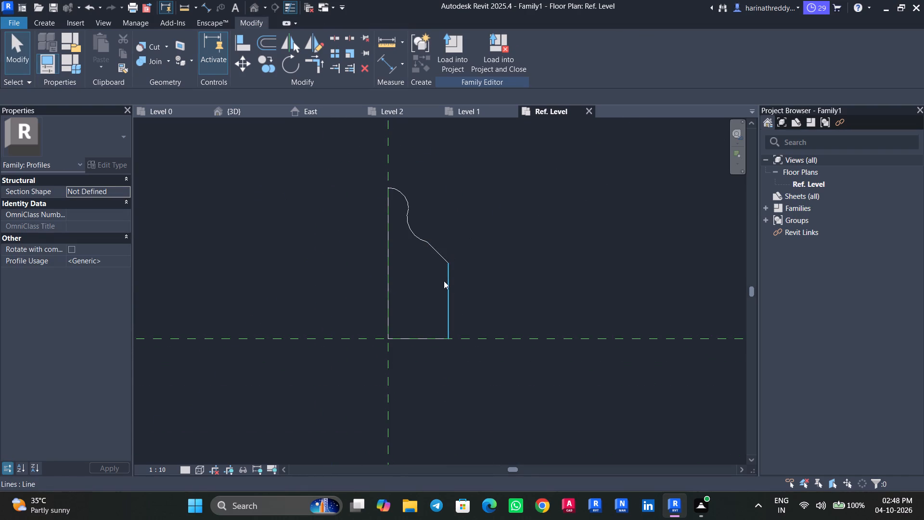
left_click(444, 282)
scroll(452, 281, "up", 3)
left_click_drag(446, 252, 448, 282)
key("Escape")
Replace the short diagonal with a straight line from the front line's top end to the concave arc's lower end.
left_click(441, 247)
key("Delete")
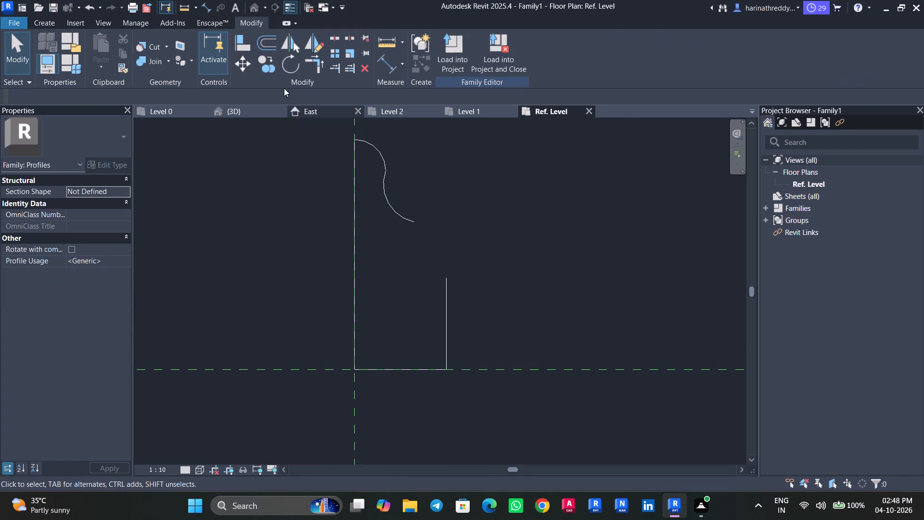
left_click(50, 18)
left_click(105, 49)
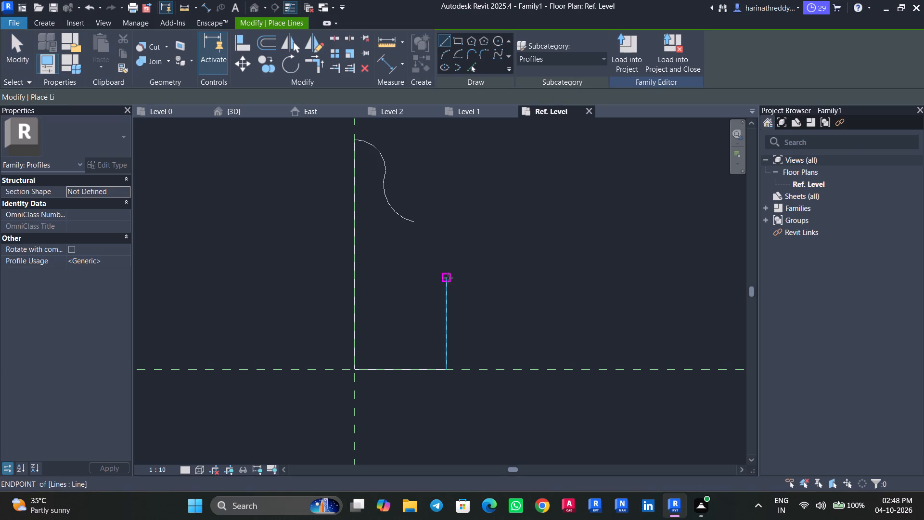
left_click(448, 278)
left_click(414, 223)
key("Escape")
key("Escape")
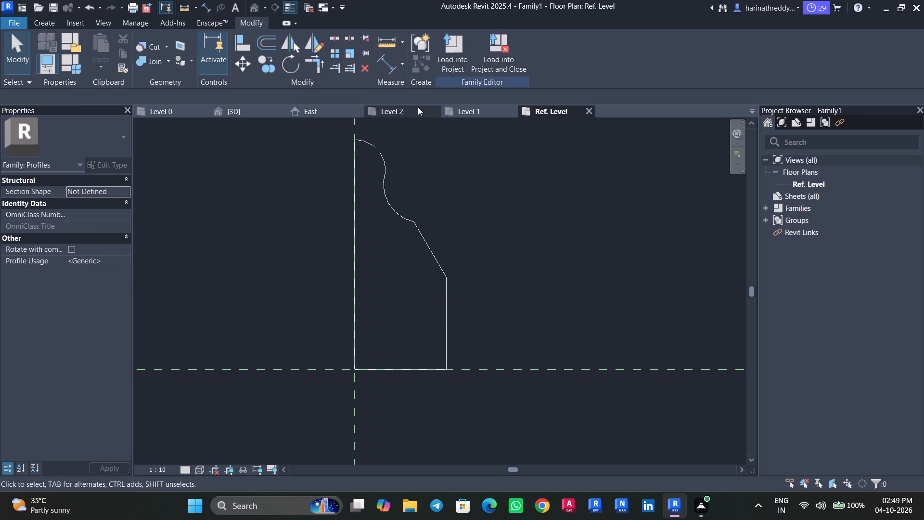
Load the redrawn profile family into the project, overwriting the existing version and its parameter values.
left_click(454, 60)
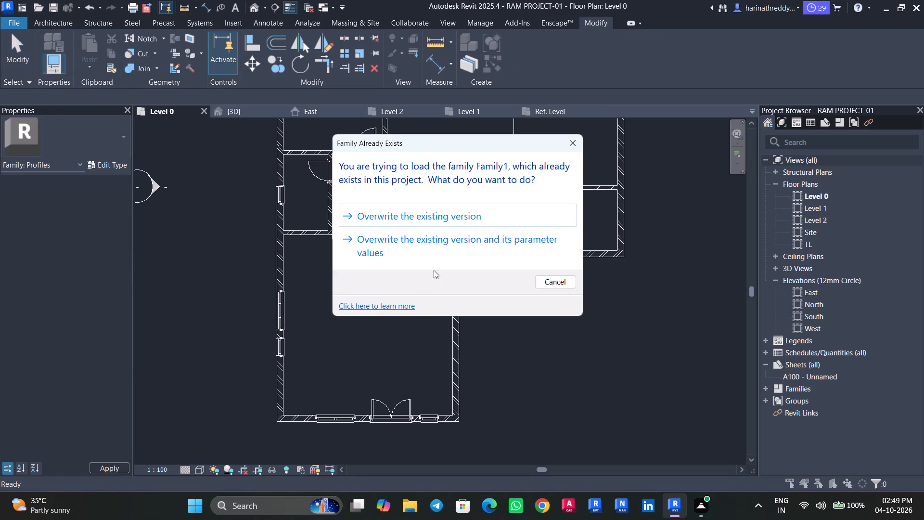
left_click(438, 235)
Examine the updated skirting profile along the kitchen's brick wall in the 3D view.
left_click(244, 108)
key("Escape")
key("Escape")
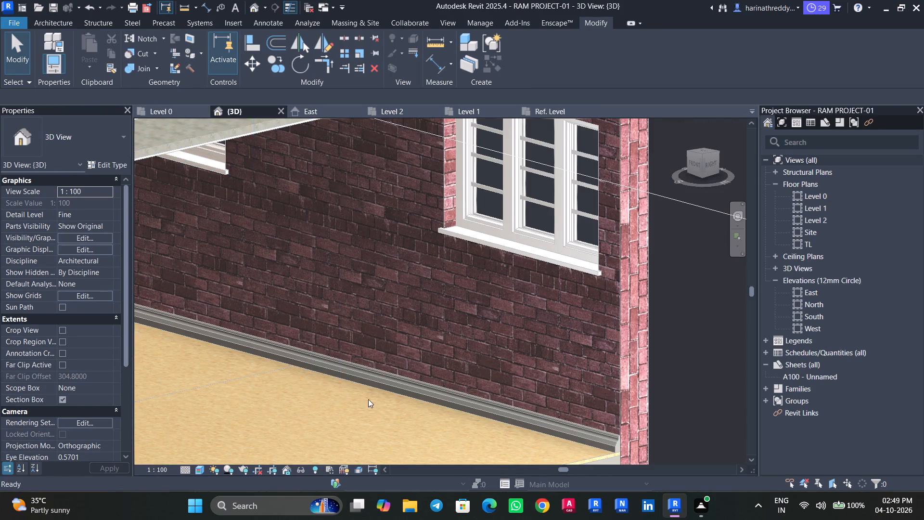
scroll(436, 384, "up", 9)
middle_click_drag(302, 400, 135, 187)
middle_click_drag(486, 310, 428, 285, "shift")
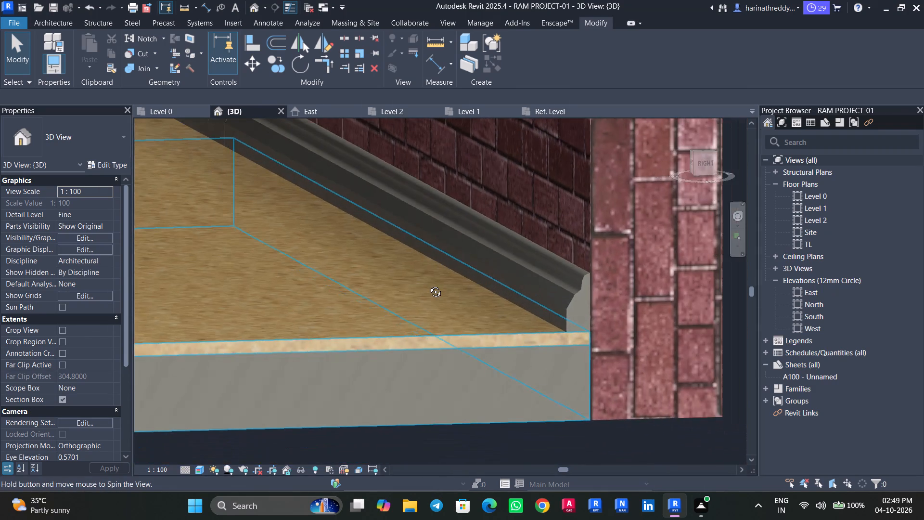
middle_click_drag(428, 285, 436, 286, "shift")
scroll(436, 286, "up", 1, "shift")
scroll(436, 286, "down", 2)
scroll(436, 286, "up", 1)
scroll(436, 286, "down", 2)
middle_click_drag(453, 311, 614, 416)
scroll(418, 361, "down", 2)
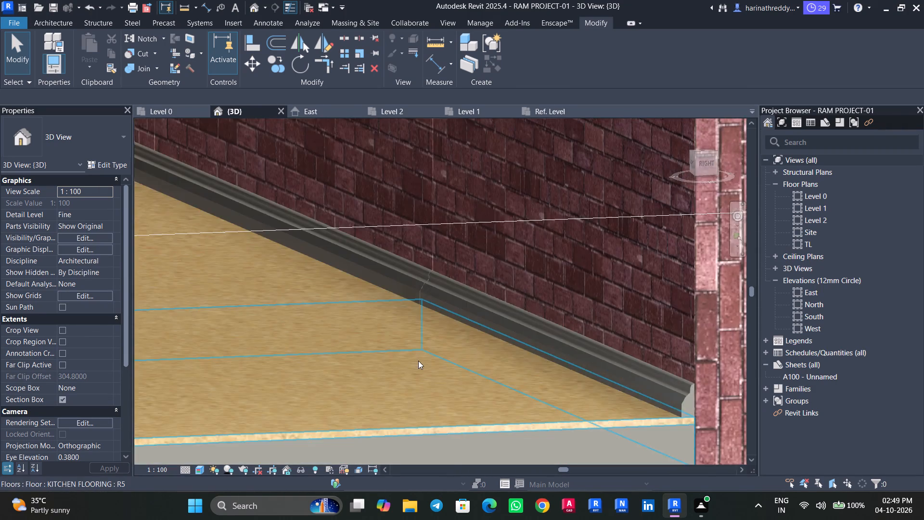
scroll(418, 361, "down", 1)
scroll(418, 358, "up", 1)
scroll(418, 358, "down", 6)
middle_click_drag(693, 401, 682, 436, "shift")
scroll(678, 431, "down", 1)
middle_click_drag(678, 431, 695, 398, "shift")
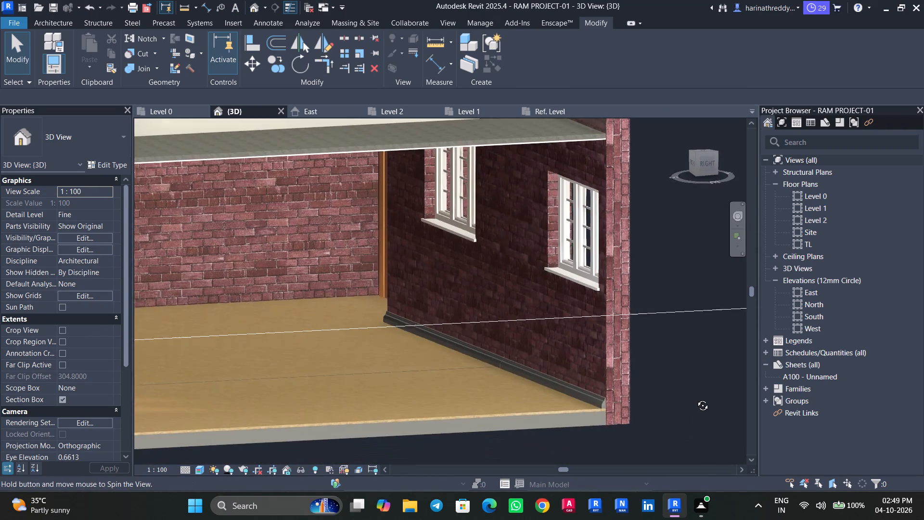
middle_click_drag(695, 398, 693, 403, "shift")
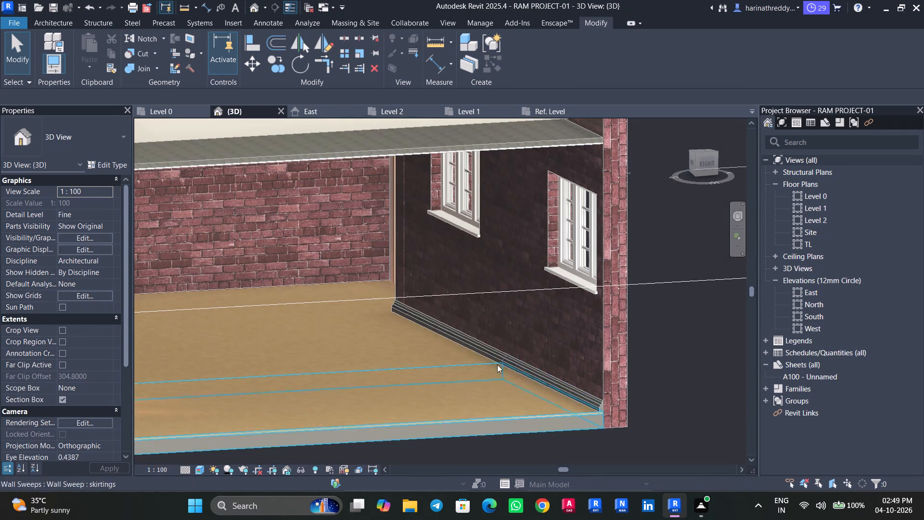
Place a matching skirtings wall sweep along the base of the Extra Room/Entertainment Room wall with the door.
left_click(480, 348)
scroll(414, 377, "up", 1)
middle_click_drag(421, 377, 672, 311)
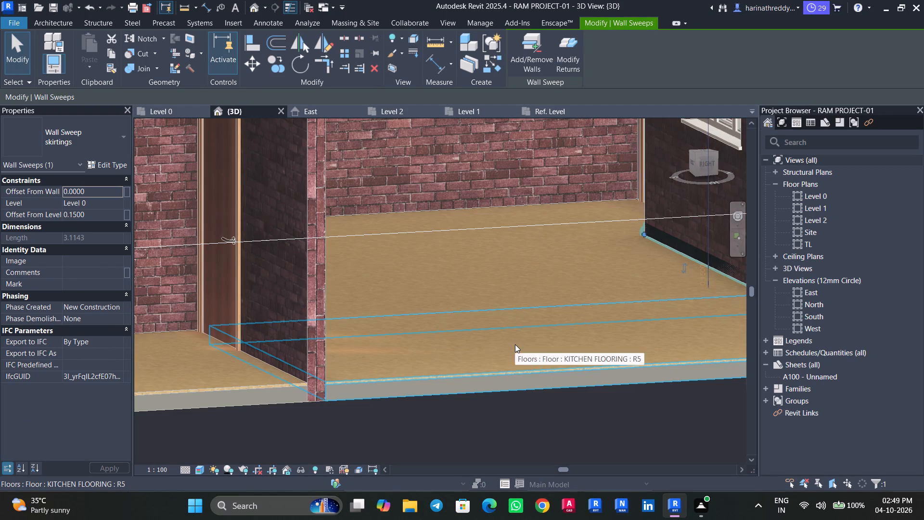
type("cs")
scroll(275, 371, "up", 2)
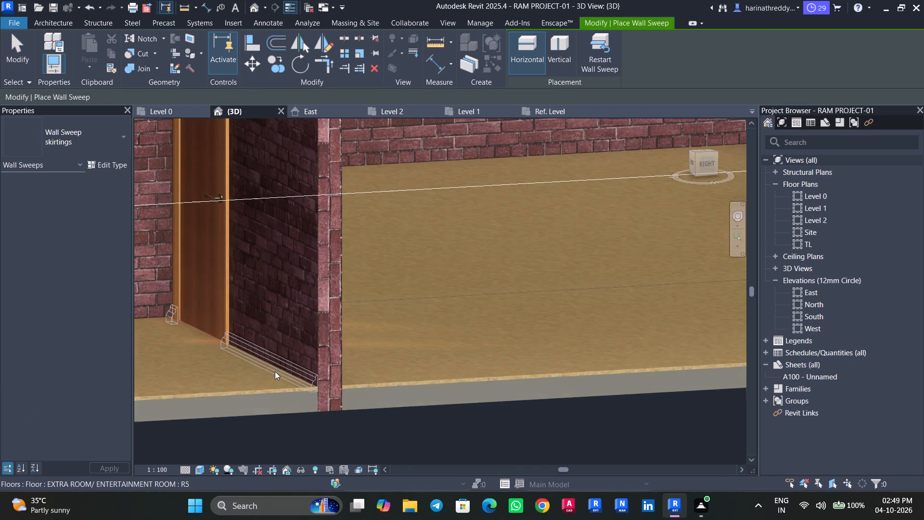
scroll(277, 368, "up", 9)
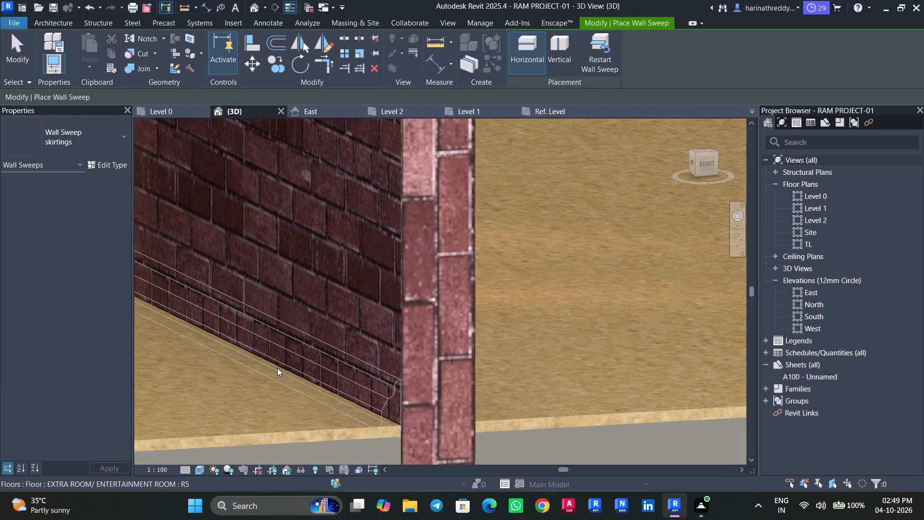
left_click(278, 364)
key("Escape")
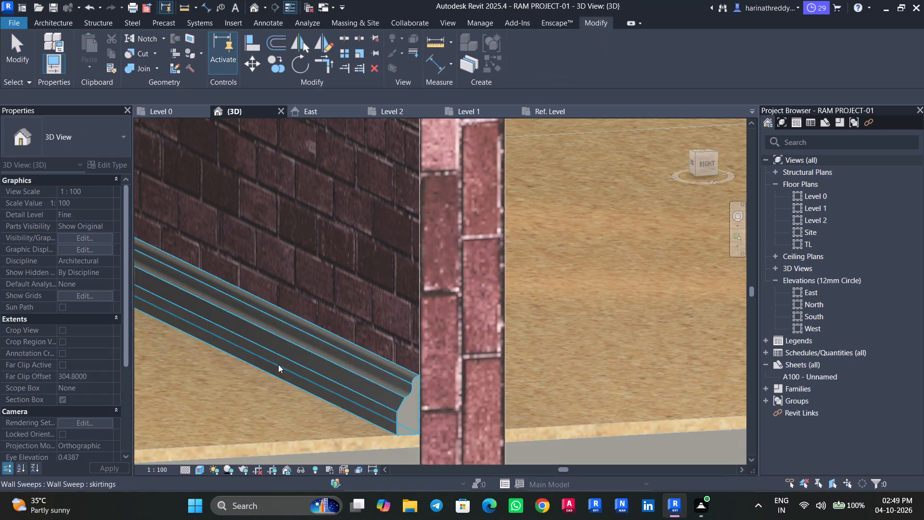
scroll(278, 364, "down", 7)
key("Escape")
Examine the new skirting's ends on both sides of the door, and the house's sectioned rooms as a whole.
middle_click_drag(222, 365, 415, 362)
scroll(349, 273, "up", 10)
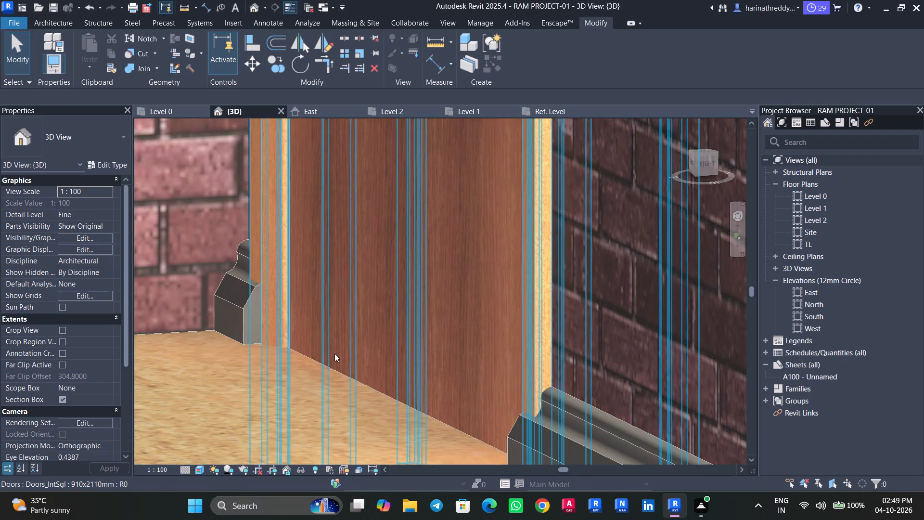
scroll(371, 364, "down", 7)
scroll(370, 359, "up", 1)
scroll(370, 359, "down", 9)
middle_click_drag(578, 389, 516, 404, "shift")
scroll(517, 405, "down", 9, "shift")
middle_click_drag(516, 404, 516, 405, "shift")
middle_click_drag(493, 400, 252, 378)
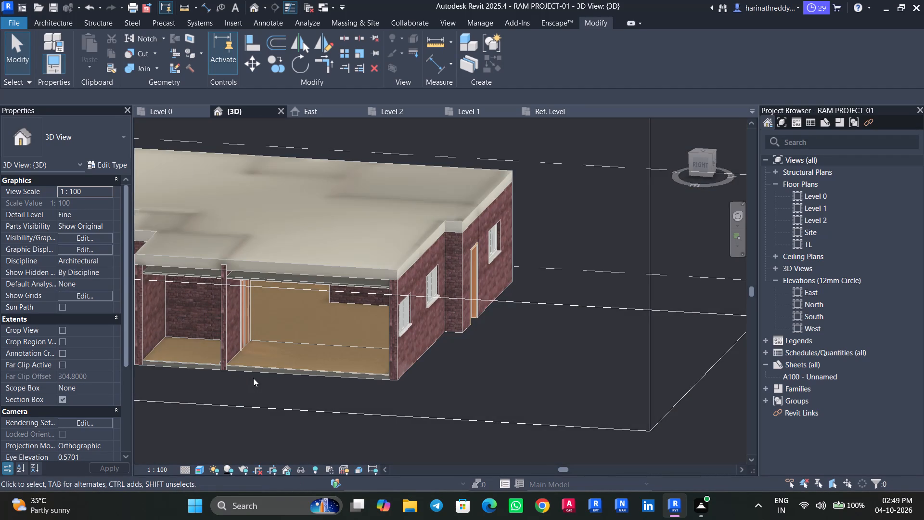
key("Escape")
key("Escape")
key("Escape")
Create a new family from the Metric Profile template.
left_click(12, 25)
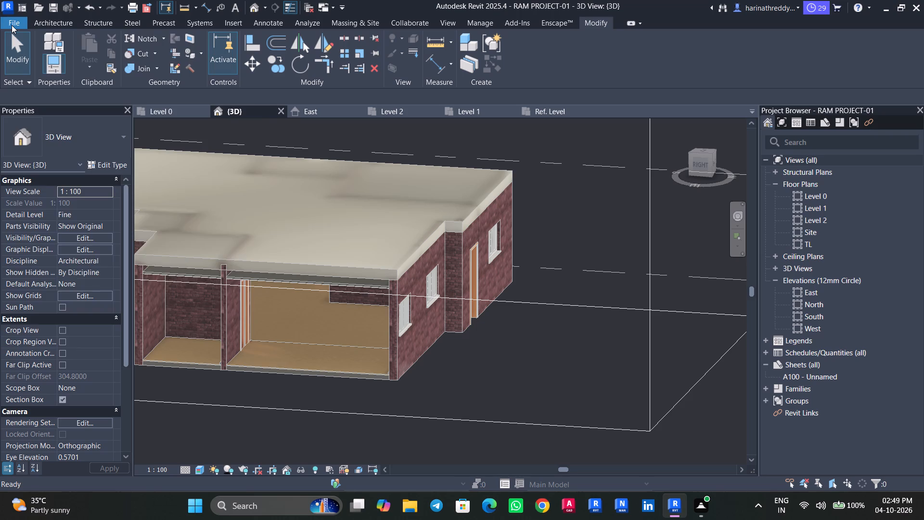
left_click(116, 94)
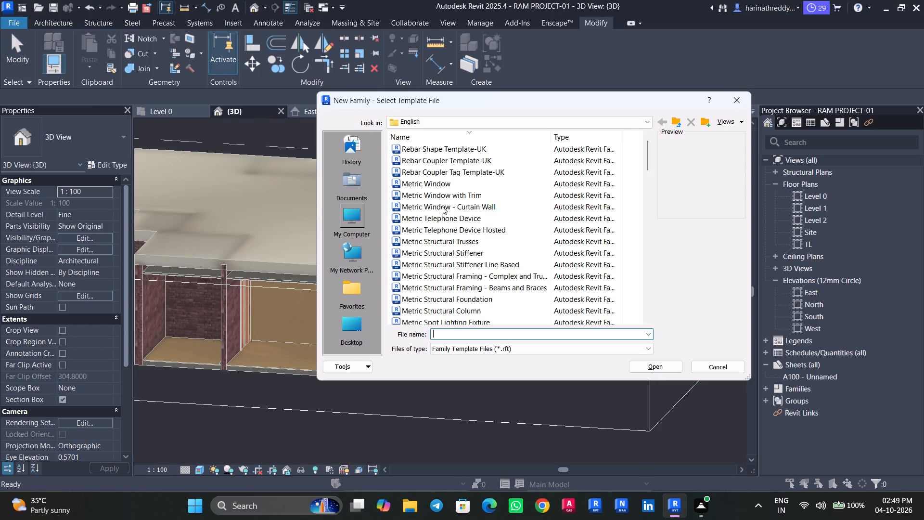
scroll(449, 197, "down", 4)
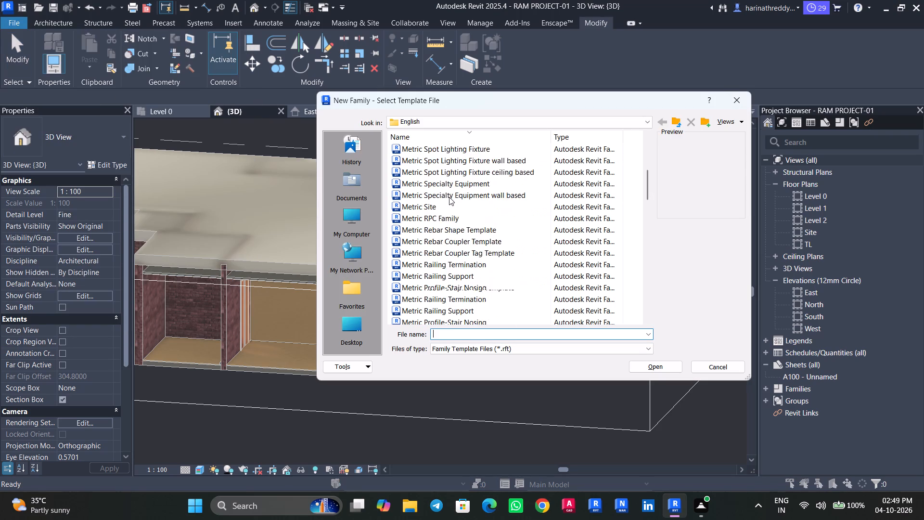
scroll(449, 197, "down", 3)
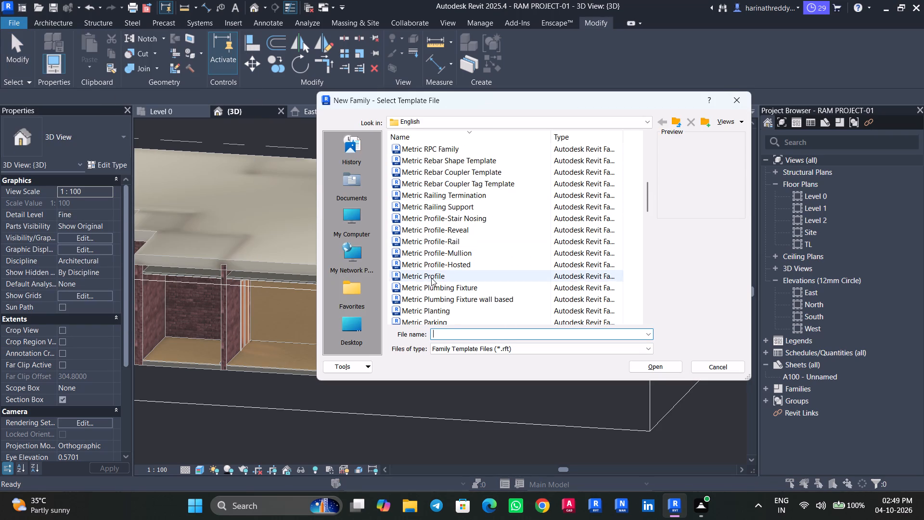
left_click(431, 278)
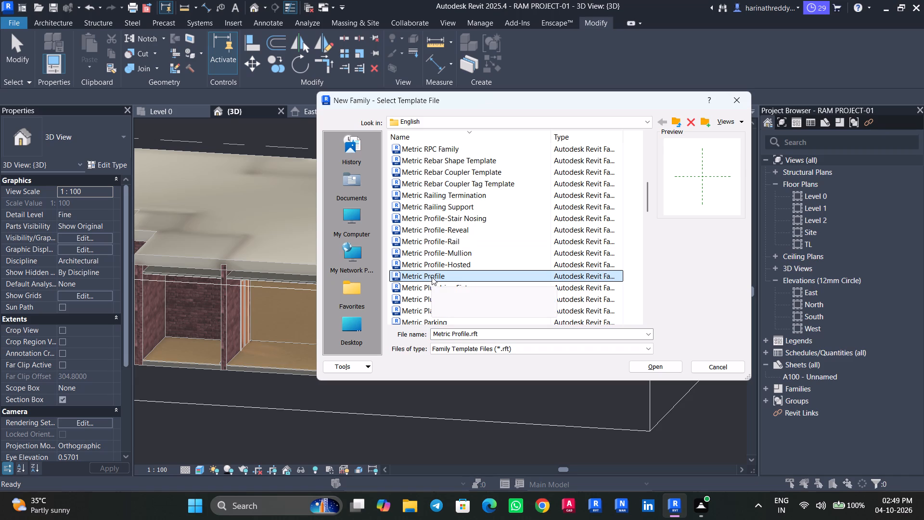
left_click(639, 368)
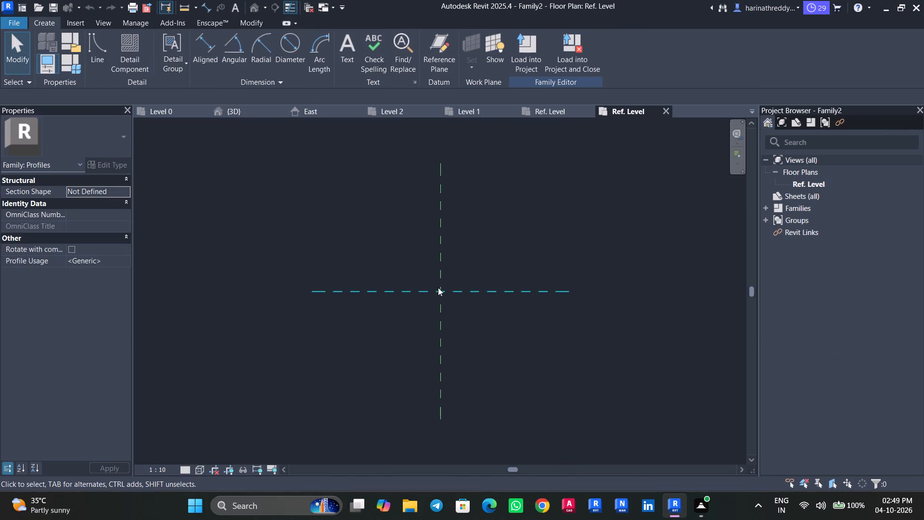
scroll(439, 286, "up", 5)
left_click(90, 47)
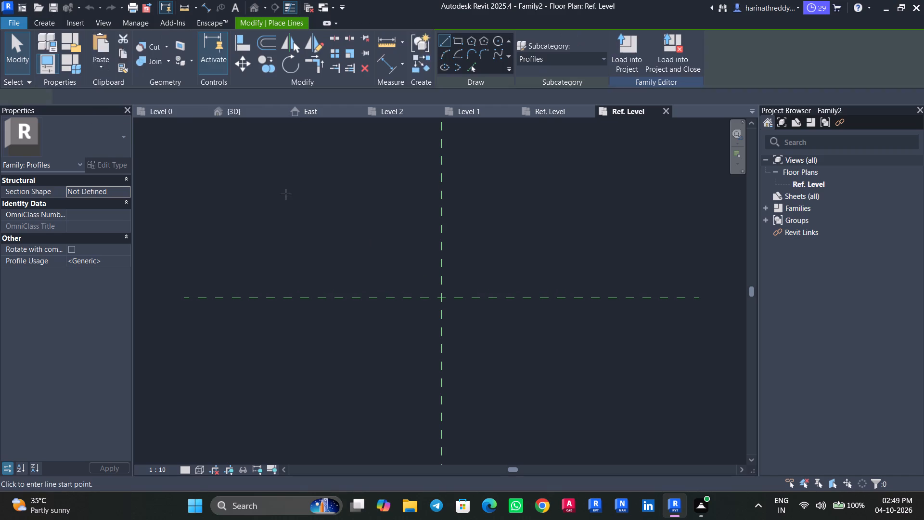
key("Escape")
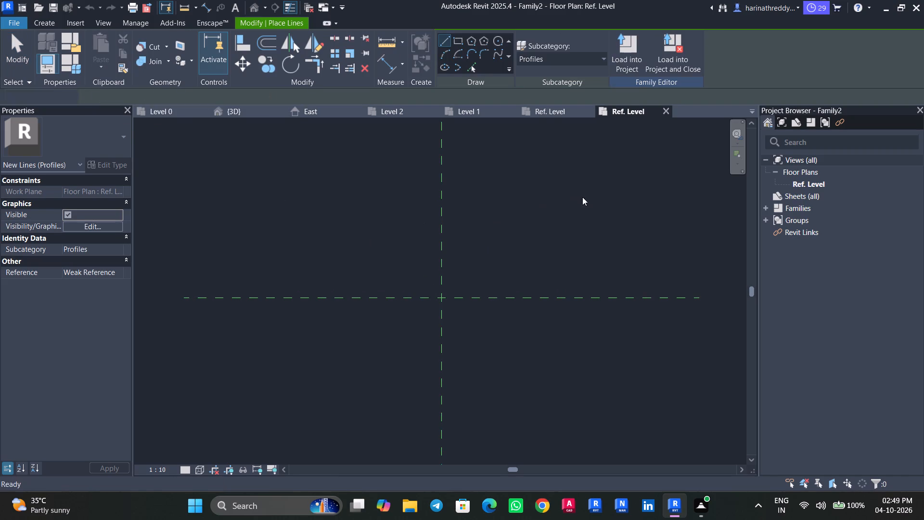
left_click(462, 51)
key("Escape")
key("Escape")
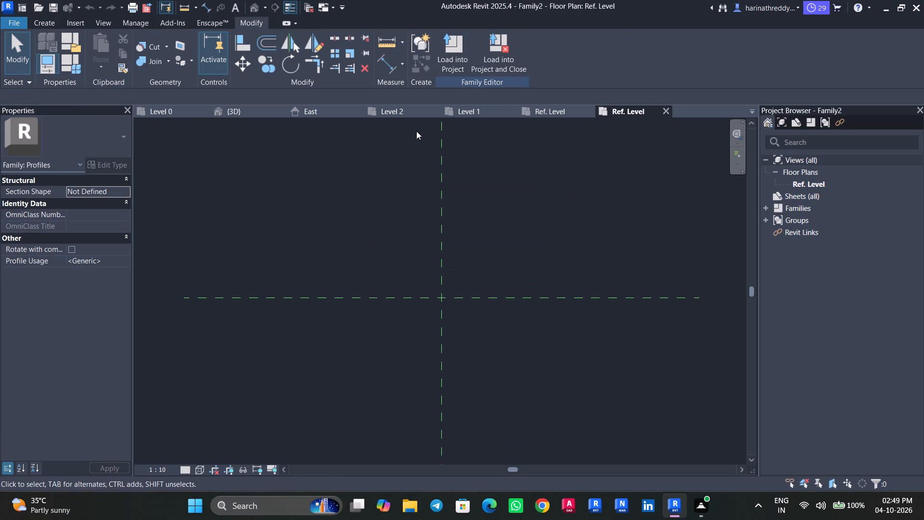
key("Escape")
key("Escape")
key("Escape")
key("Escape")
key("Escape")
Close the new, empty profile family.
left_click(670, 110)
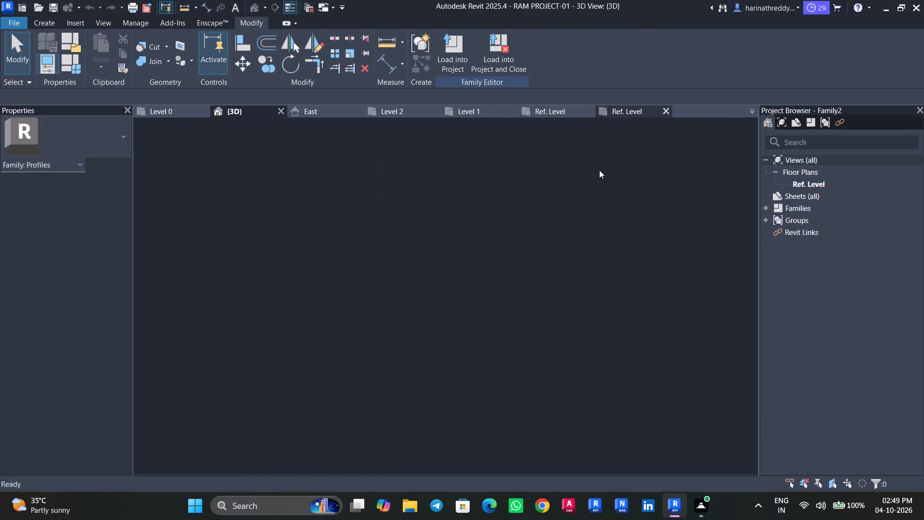
Examine the skirting along the Dining Area's windowed wall, including its end near the door.
middle_click_drag(342, 359, 418, 343, "shift")
scroll(358, 355, "up", 5)
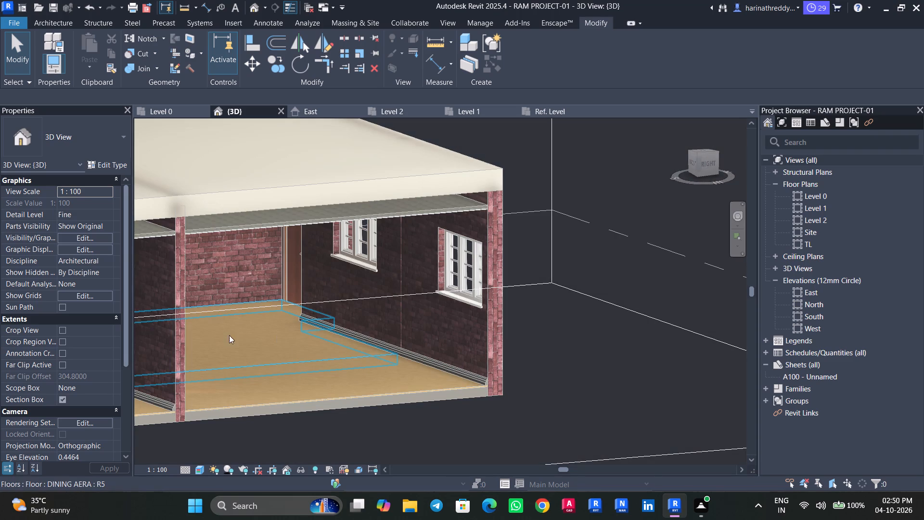
middle_click_drag(257, 319, 297, 319, "shift")
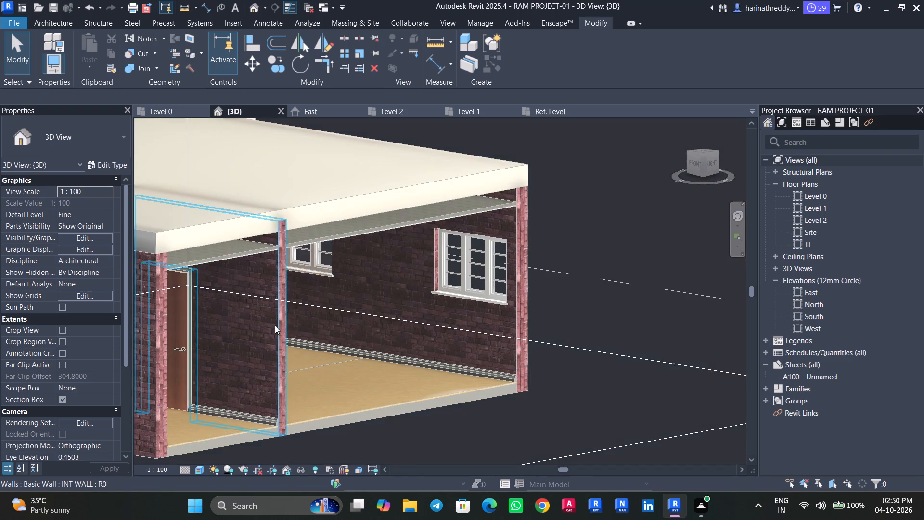
scroll(268, 339, "up", 8)
middle_click_drag(276, 341, 215, 342)
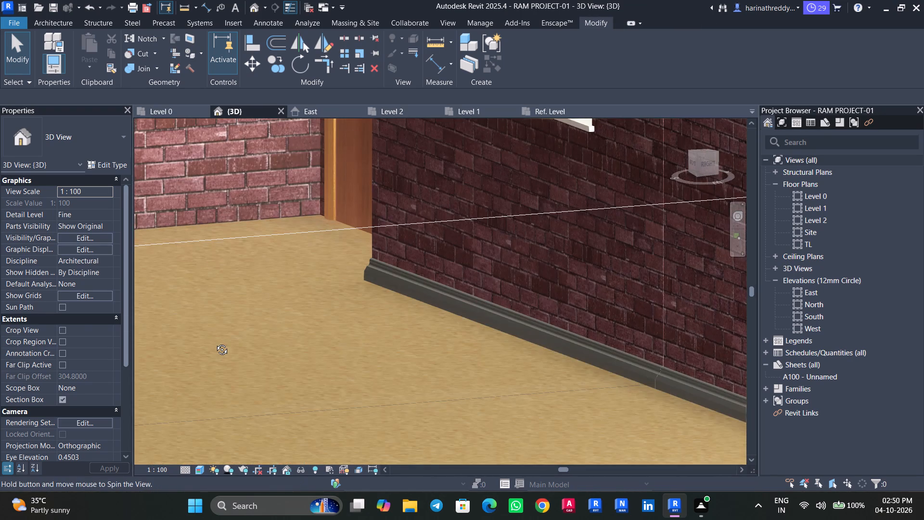
middle_click_drag(215, 342, 226, 346)
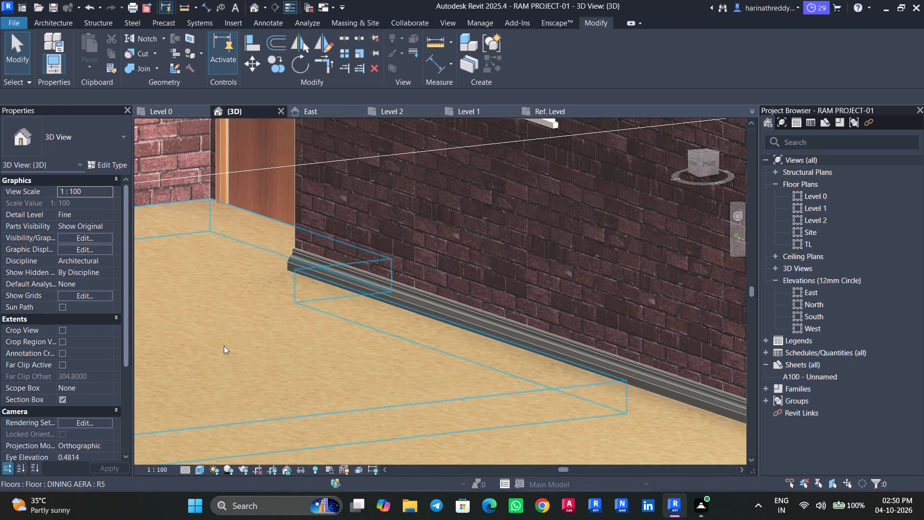
scroll(224, 346, "down", 9)
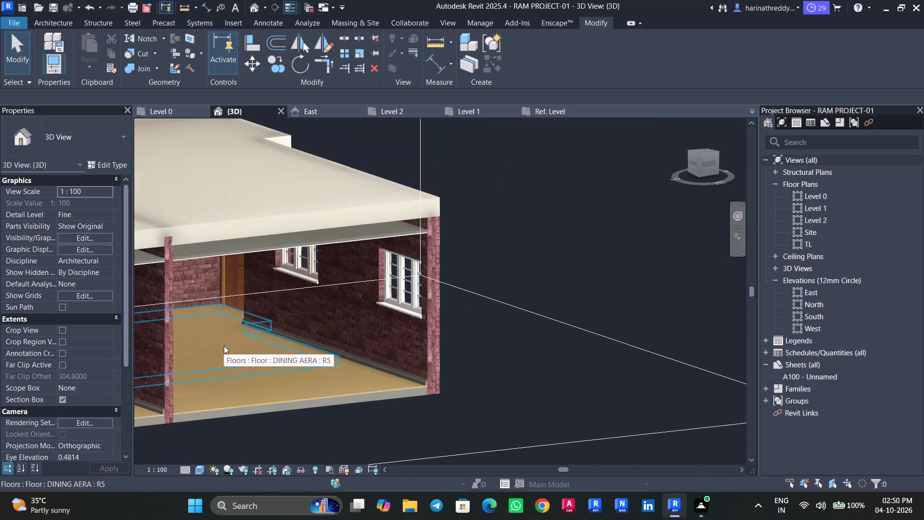
scroll(223, 351, "down", 1)
Place a matching horizontal skirtings wall sweep along the base of the Extra Room/Entertainment Room's back interior wall.
middle_click_drag(195, 360, 333, 324)
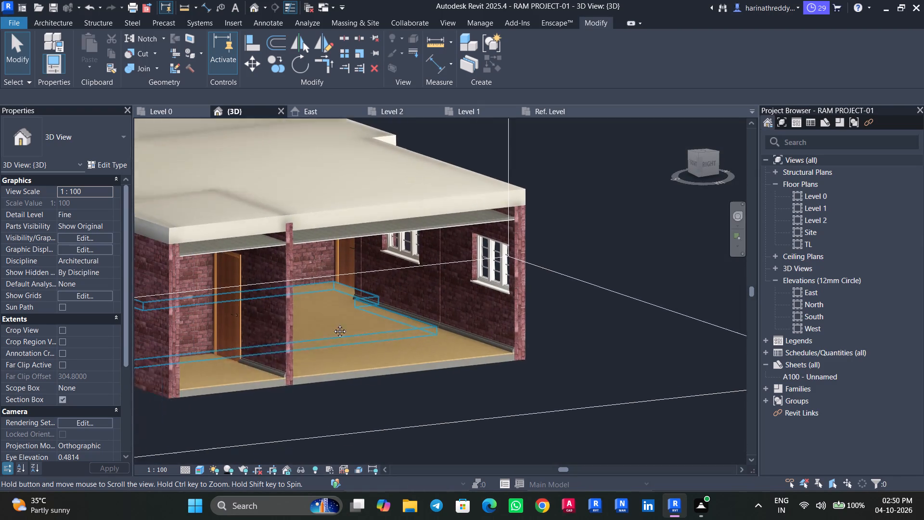
middle_click_drag(333, 324, 403, 306)
middle_click_drag(396, 321, 321, 343, "shift")
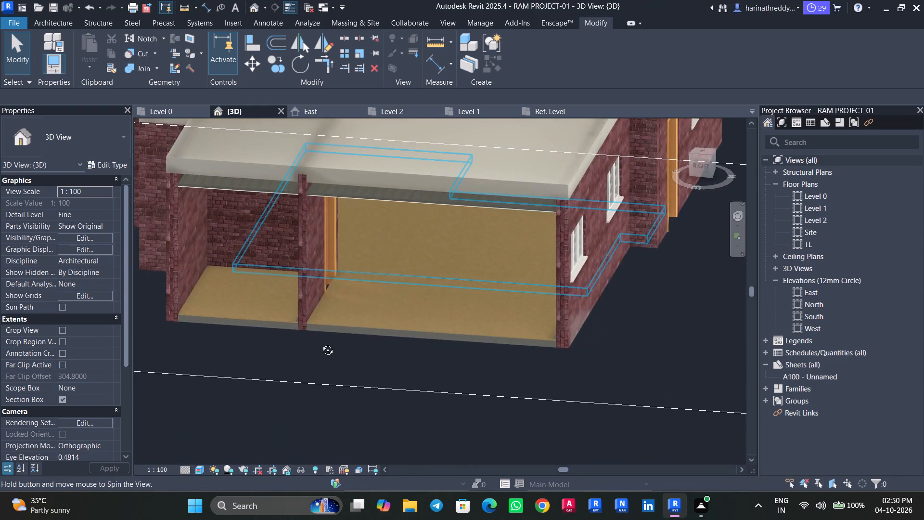
middle_click_drag(321, 343, 389, 312, "shift")
scroll(359, 331, "up", 5)
left_click(346, 336)
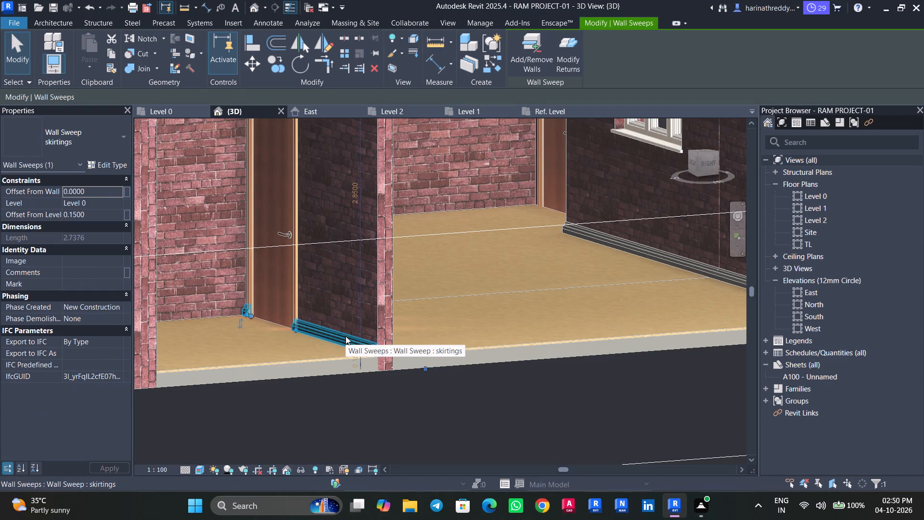
type("cs")
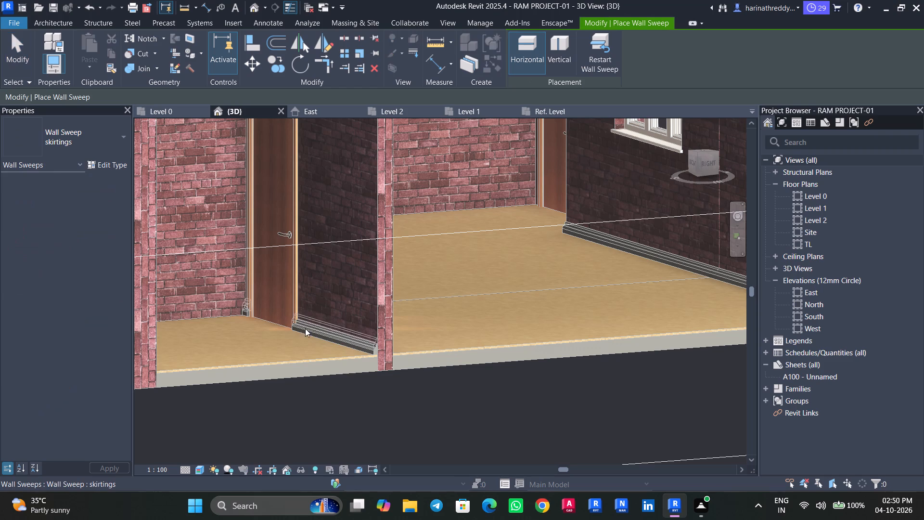
middle_click_drag(224, 314, 223, 314)
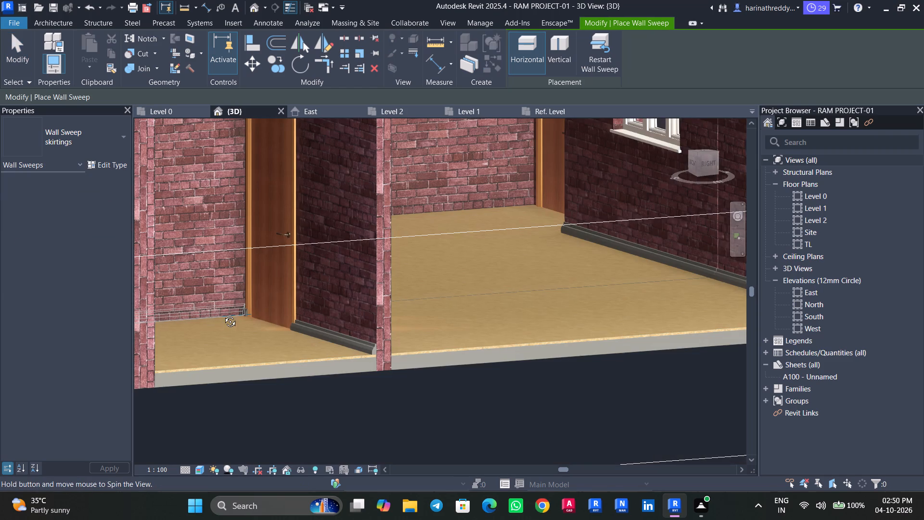
middle_click_drag(223, 314, 188, 321)
middle_click_drag(180, 317, 323, 328)
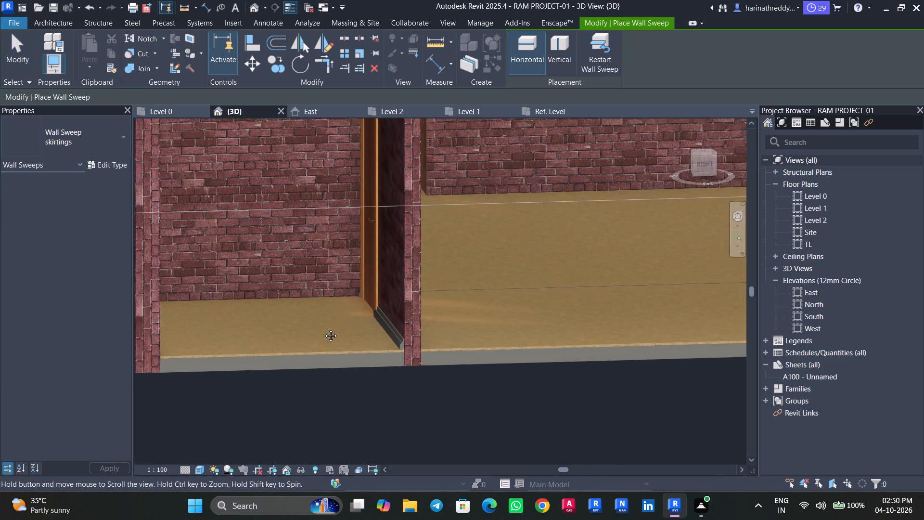
middle_click_drag(323, 328, 342, 367)
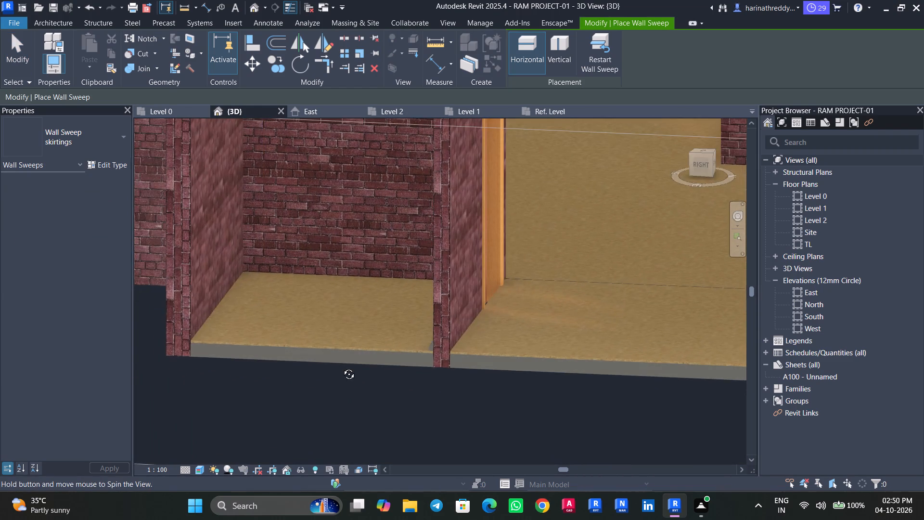
middle_click_drag(342, 367, 349, 349)
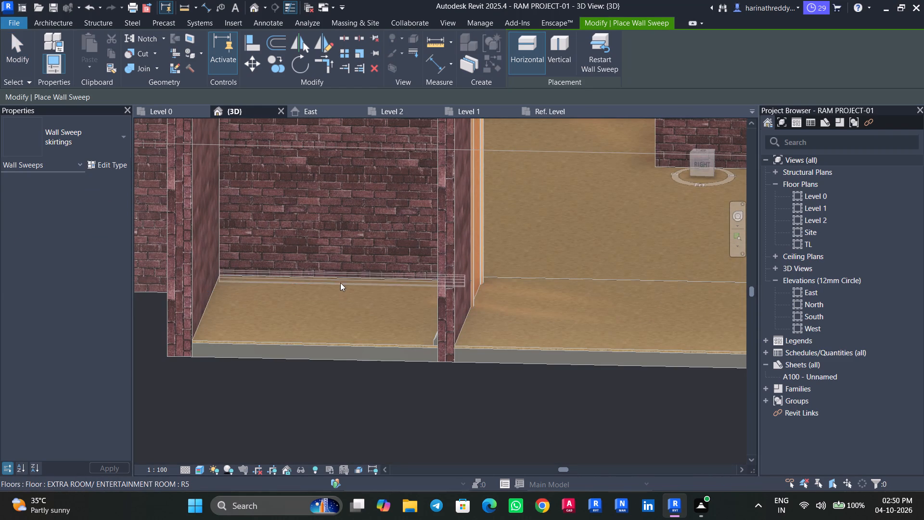
middle_click_drag(339, 280, 359, 277, "shift")
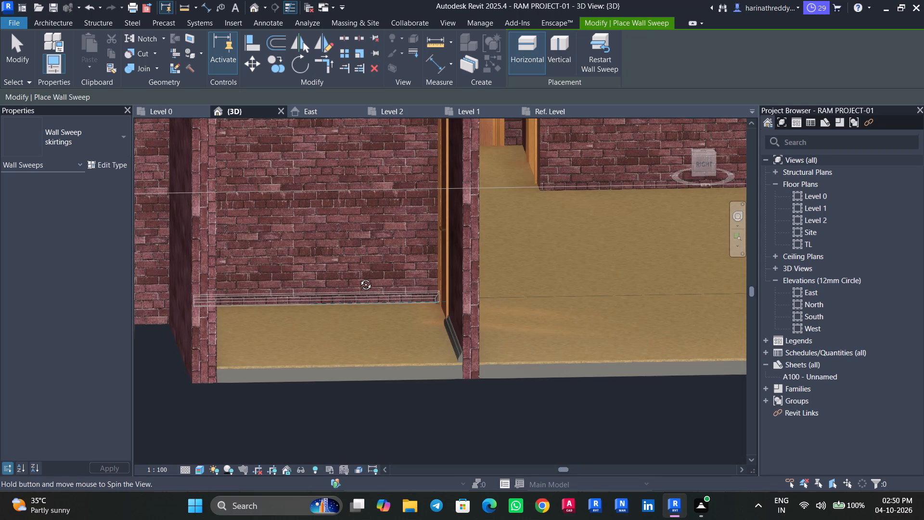
middle_click_drag(359, 277, 352, 286, "shift")
scroll(352, 286, "up", 6)
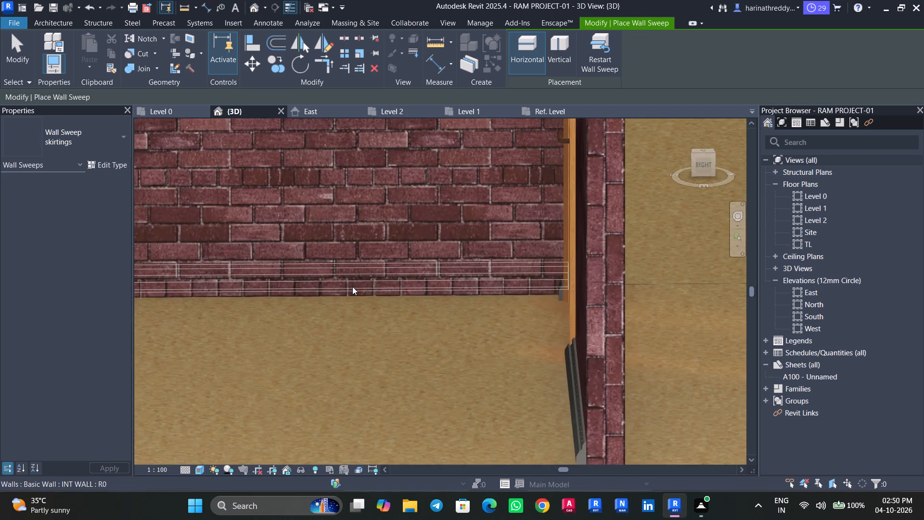
scroll(352, 286, "up", 5)
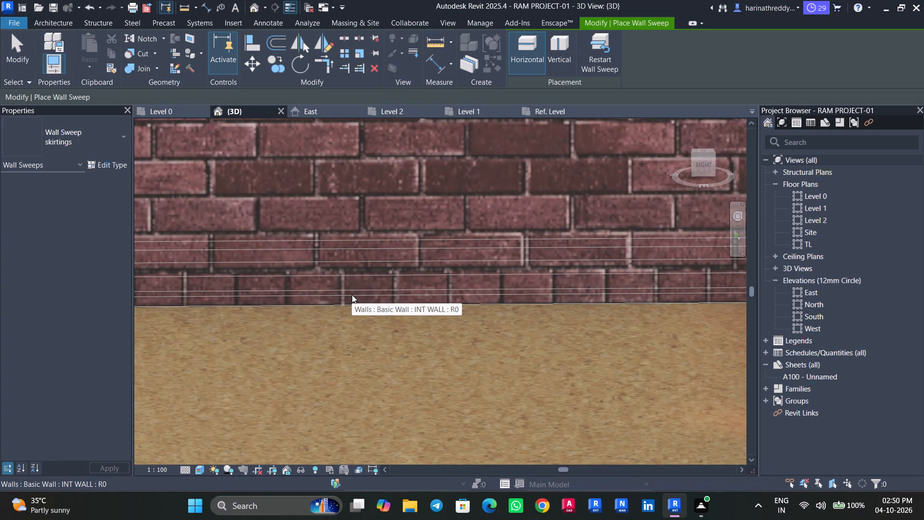
left_click(352, 295)
key("Escape")
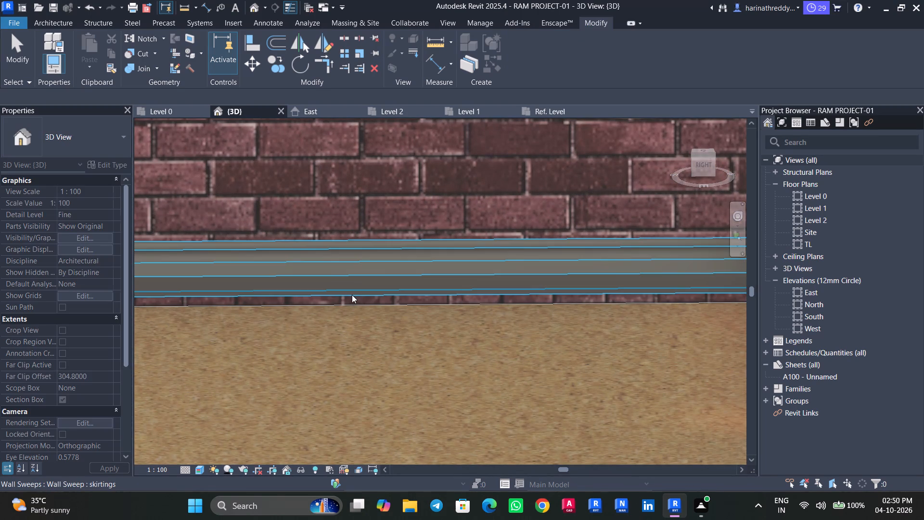
Lower the new back-wall skirting onto the floor, to an offset from level of 0.1607.
left_click(355, 286)
key("Down")
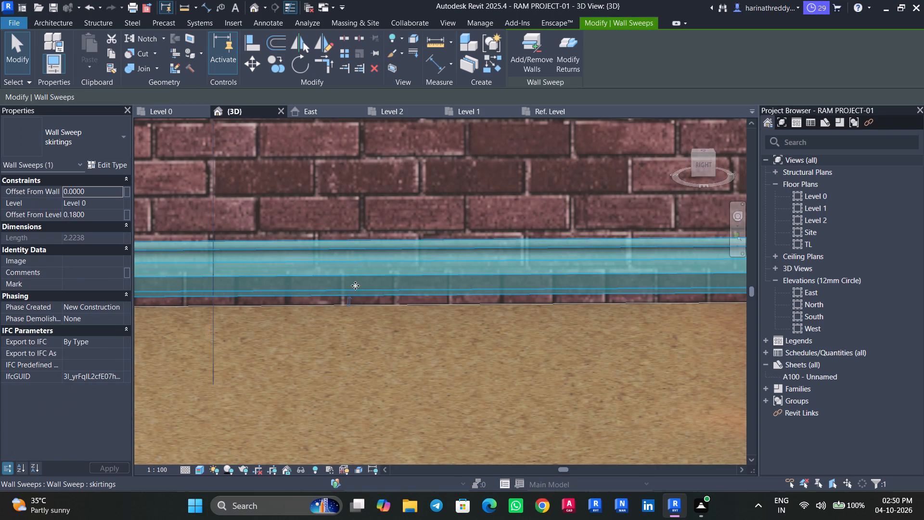
key("Down")
key("Down")
key("Down")
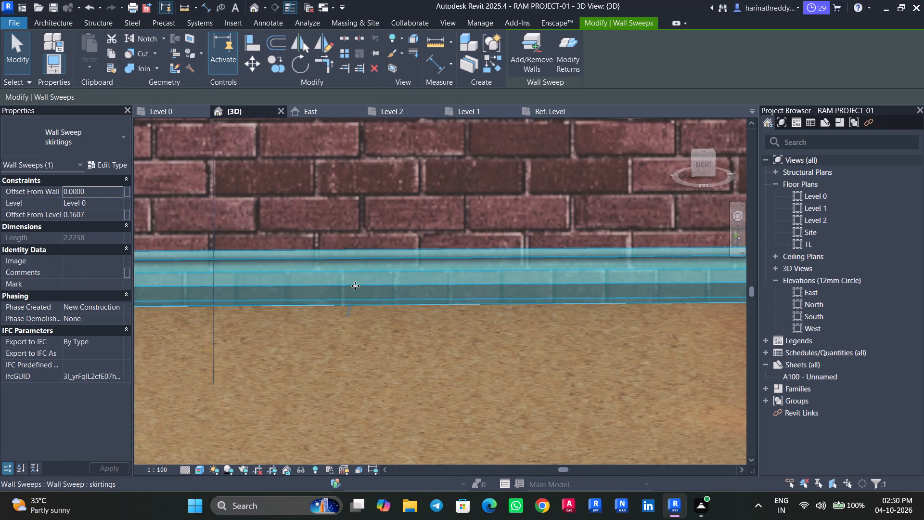
key("Escape")
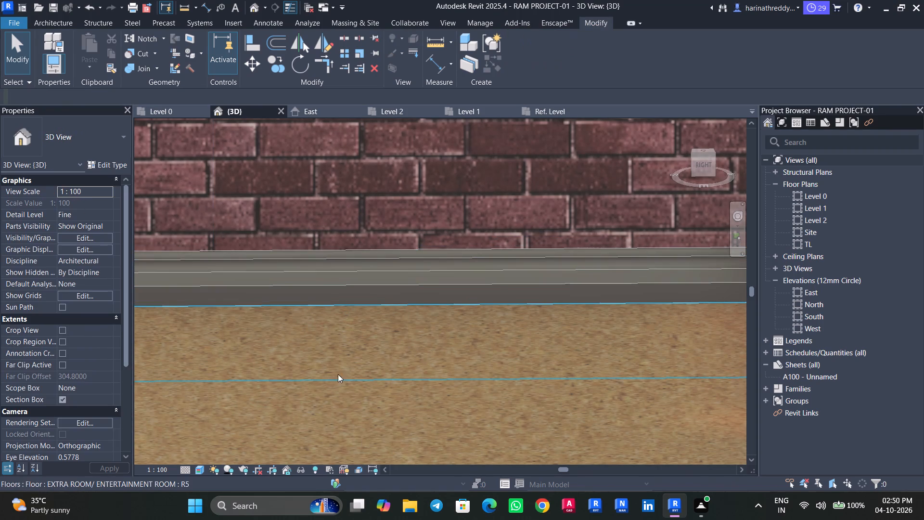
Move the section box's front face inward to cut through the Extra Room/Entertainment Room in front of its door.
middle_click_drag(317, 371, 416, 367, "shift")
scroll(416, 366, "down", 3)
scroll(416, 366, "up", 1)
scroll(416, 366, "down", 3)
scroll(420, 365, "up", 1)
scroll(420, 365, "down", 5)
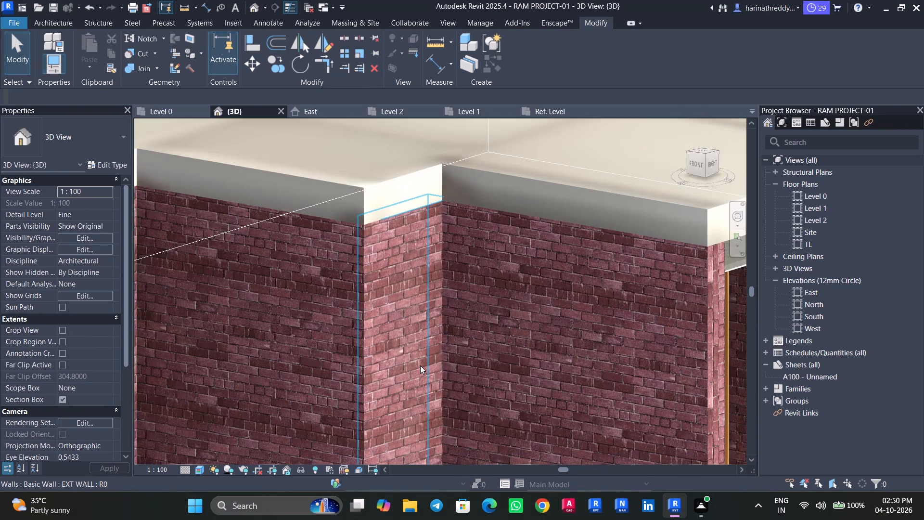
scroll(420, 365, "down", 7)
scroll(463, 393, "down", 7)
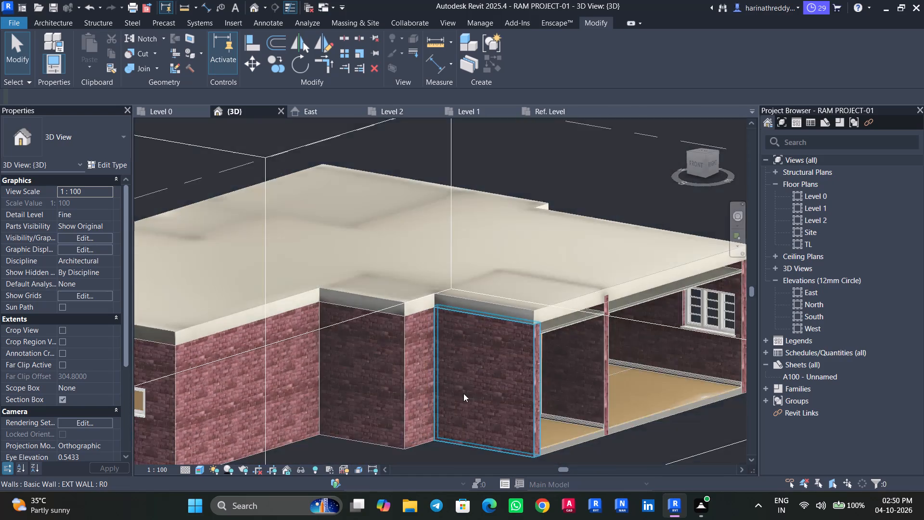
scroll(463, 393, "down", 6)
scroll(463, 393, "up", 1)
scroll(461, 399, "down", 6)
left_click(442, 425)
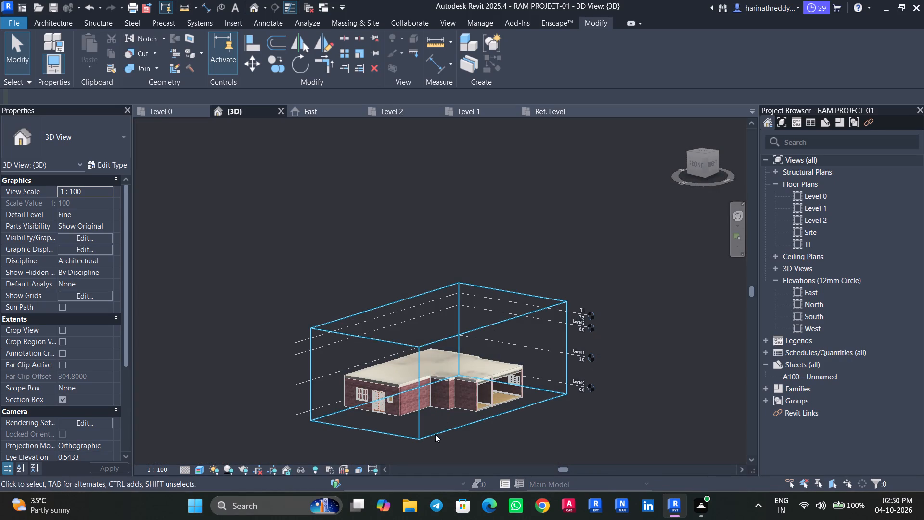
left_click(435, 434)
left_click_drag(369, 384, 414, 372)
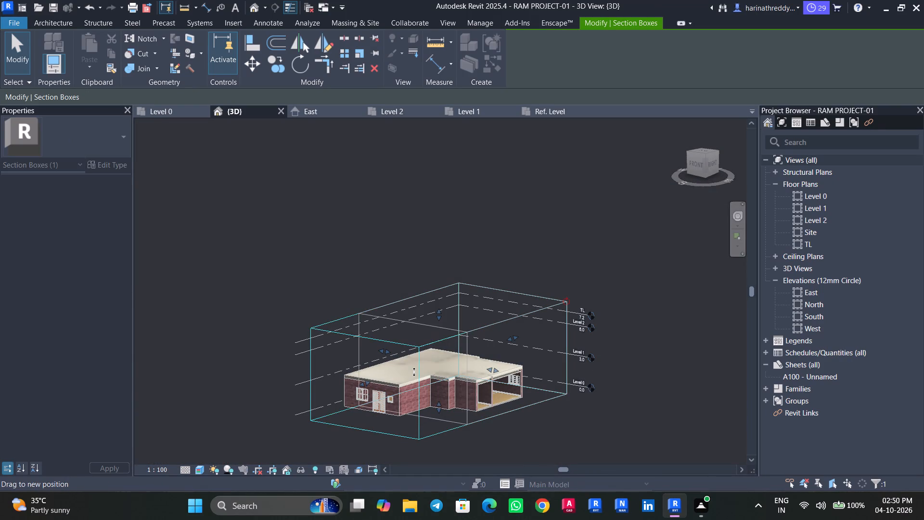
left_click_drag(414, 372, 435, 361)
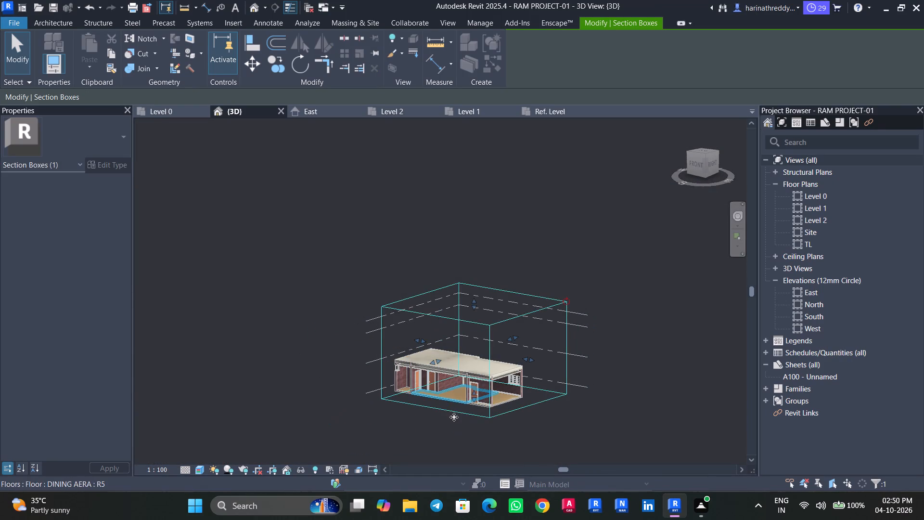
Examine the cut skirting profile and its corner beside the Extra Room/Entertainment Room door, including from the front.
scroll(456, 417, "up", 7)
scroll(508, 394, "up", 4)
scroll(508, 394, "down", 1)
scroll(508, 394, "up", 7)
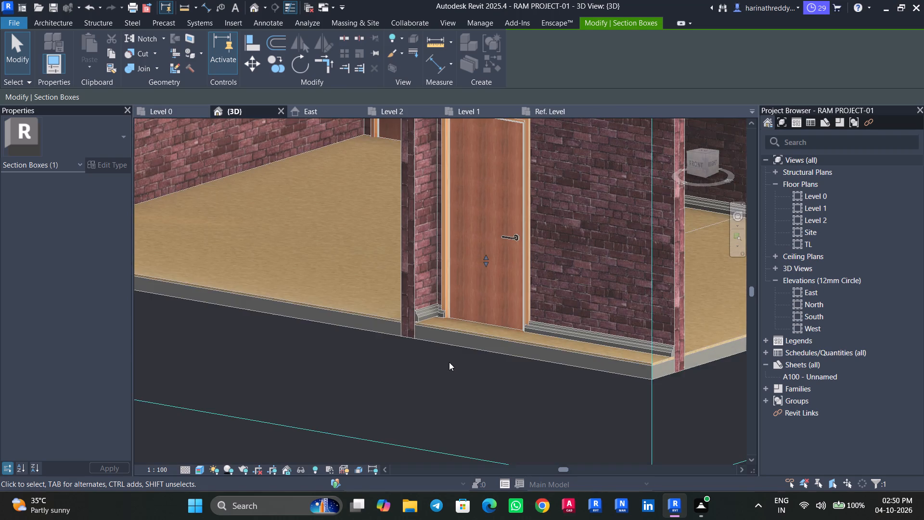
scroll(445, 358, "up", 2)
scroll(445, 358, "down", 1)
scroll(444, 358, "up", 4)
middle_click_drag(363, 346, 387, 349, "shift")
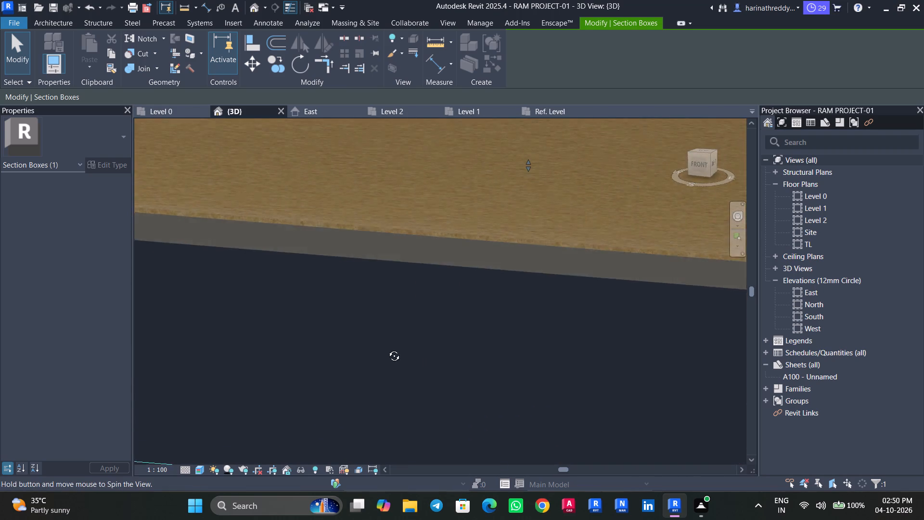
middle_click_drag(387, 349, 363, 367, "shift")
left_click(697, 163)
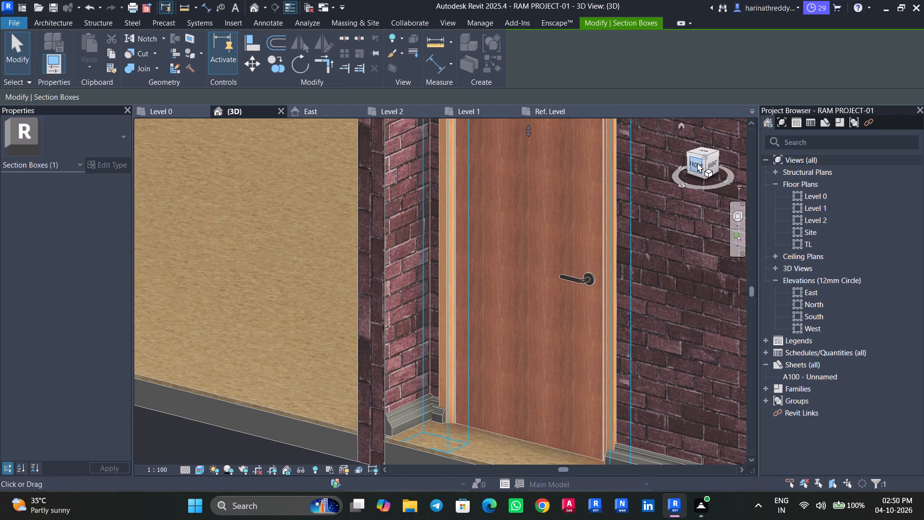
scroll(517, 356, "up", 6)
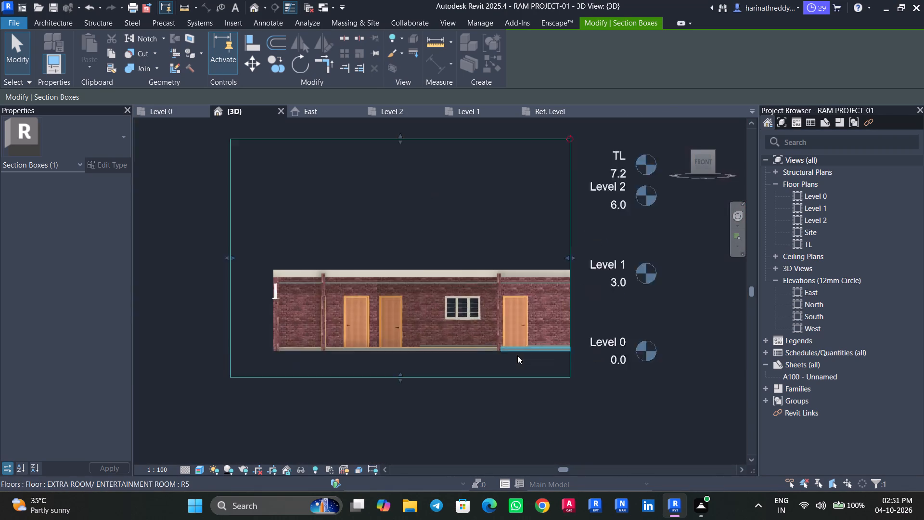
scroll(517, 355, "up", 11)
scroll(462, 332, "up", 8)
scroll(402, 318, "up", 3)
scroll(401, 318, "down", 1)
scroll(400, 318, "up", 2)
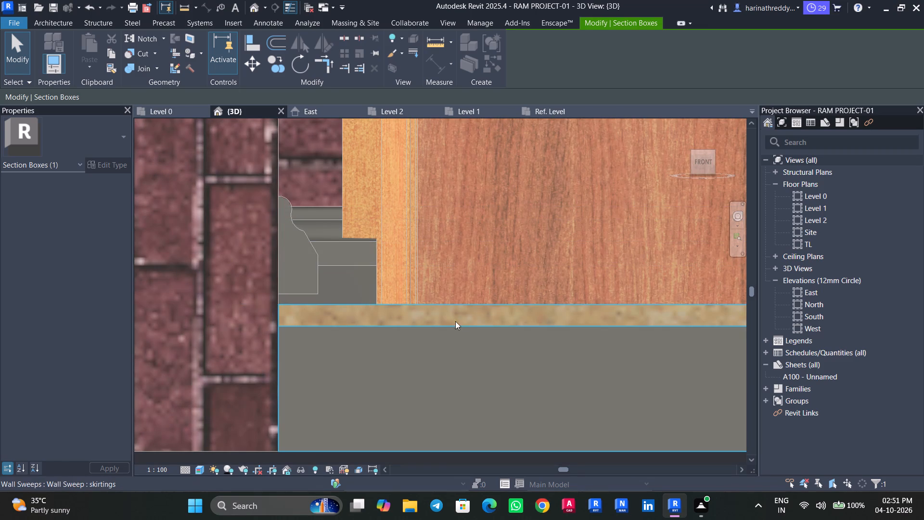
middle_click_drag(474, 321, 383, 330, "shift")
scroll(385, 328, "down", 2)
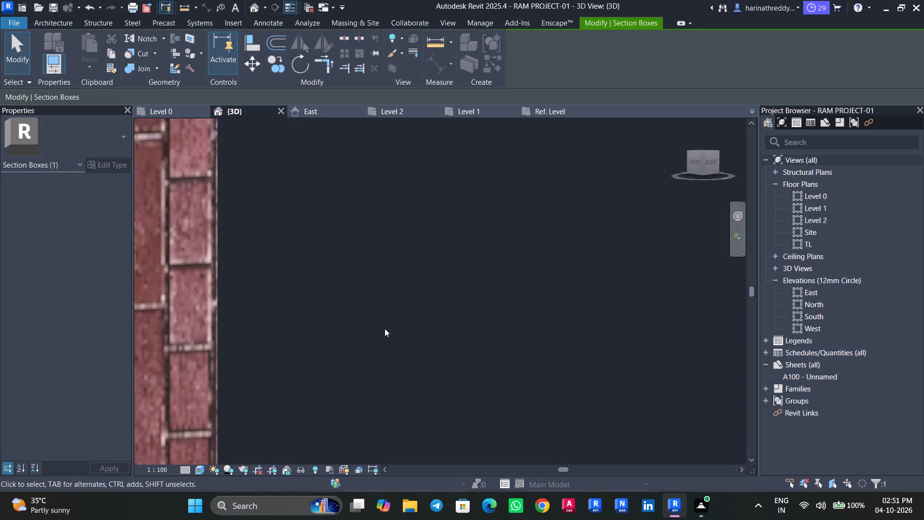
scroll(385, 328, "down", 18)
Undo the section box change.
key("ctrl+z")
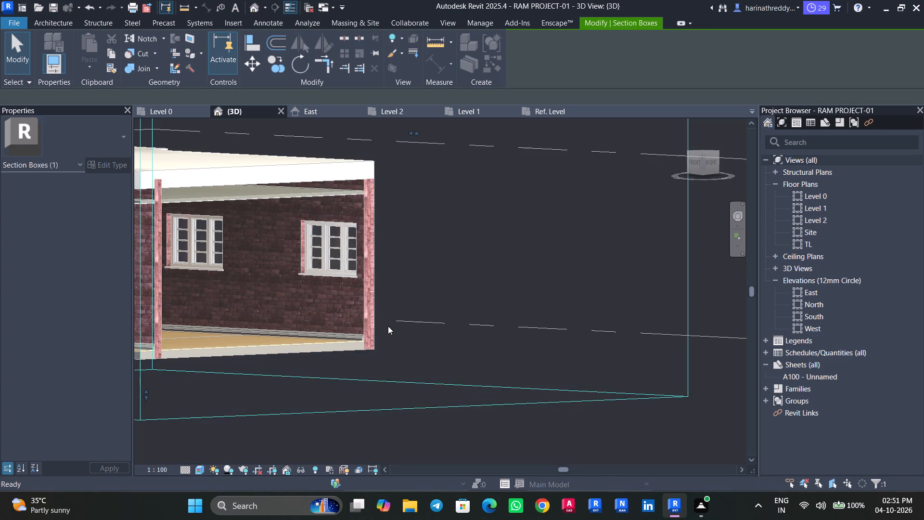
Place a matching skirtings wall sweep along the base of the Extra Room/Entertainment Room's side wall opposite the door.
scroll(388, 326, "down", 1)
scroll(388, 326, "up", 1)
scroll(388, 326, "down", 4)
middle_click_drag(475, 380, 449, 386, "shift")
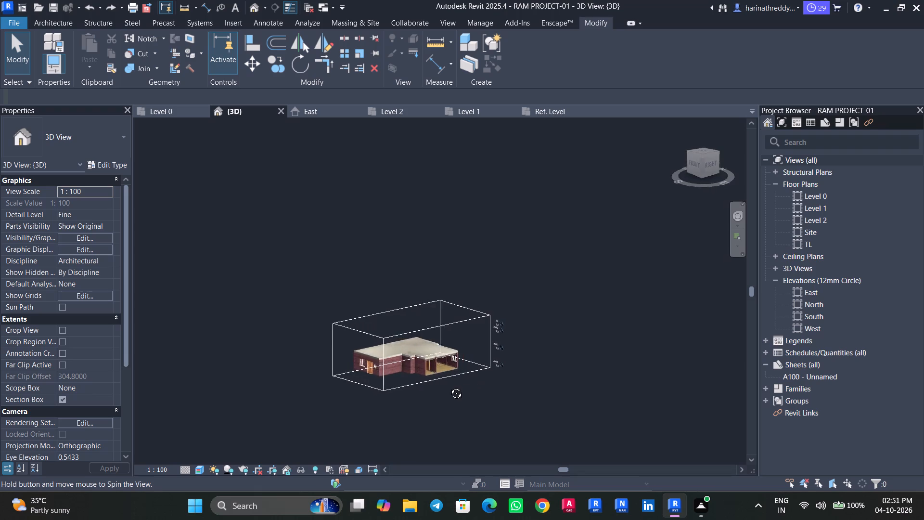
middle_click_drag(449, 386, 381, 394, "shift")
scroll(392, 373, "up", 9)
scroll(427, 368, "down", 1)
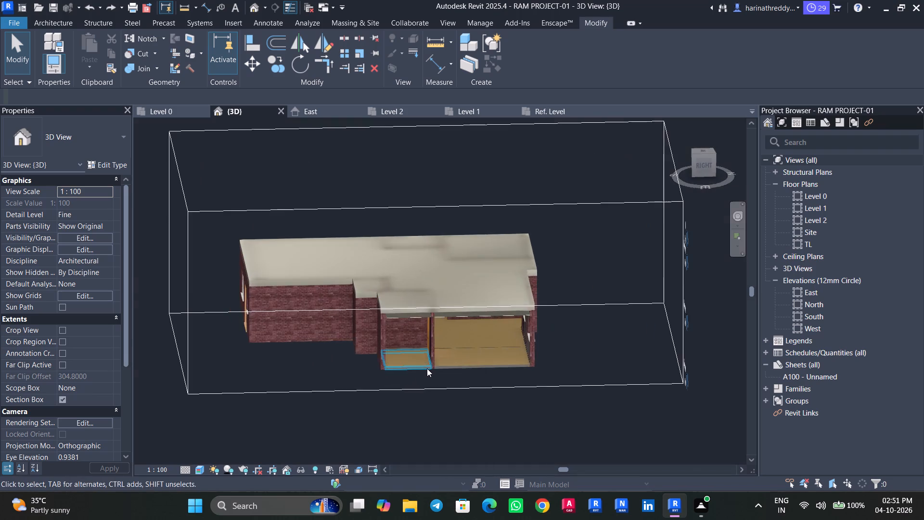
scroll(428, 368, "up", 3)
scroll(428, 368, "down", 1)
scroll(428, 368, "up", 12)
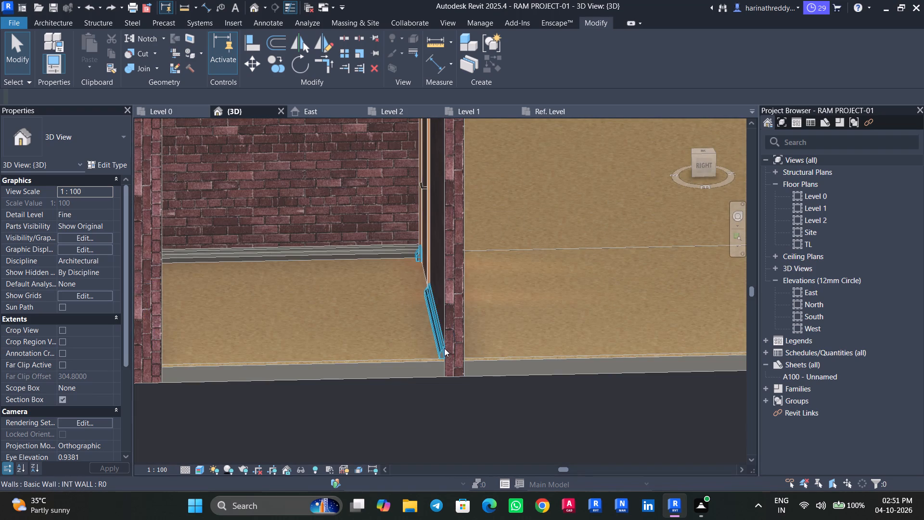
middle_click_drag(429, 291, 401, 312, "shift")
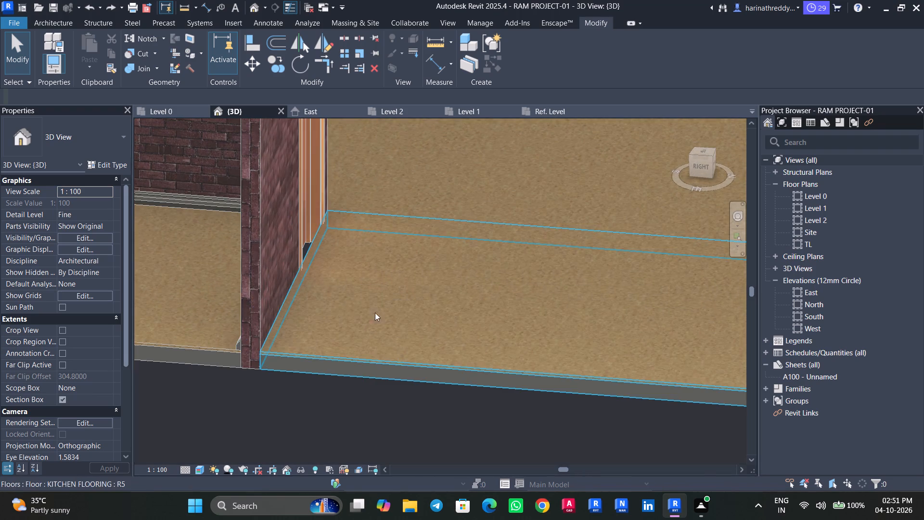
middle_click_drag(333, 294, 581, 306)
middle_click_drag(570, 317, 560, 321, "shift")
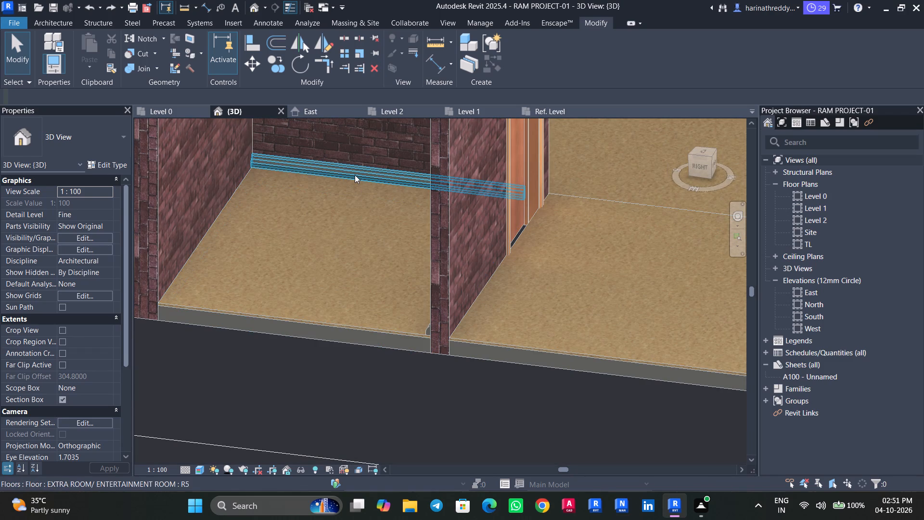
left_click(355, 175)
type("cs")
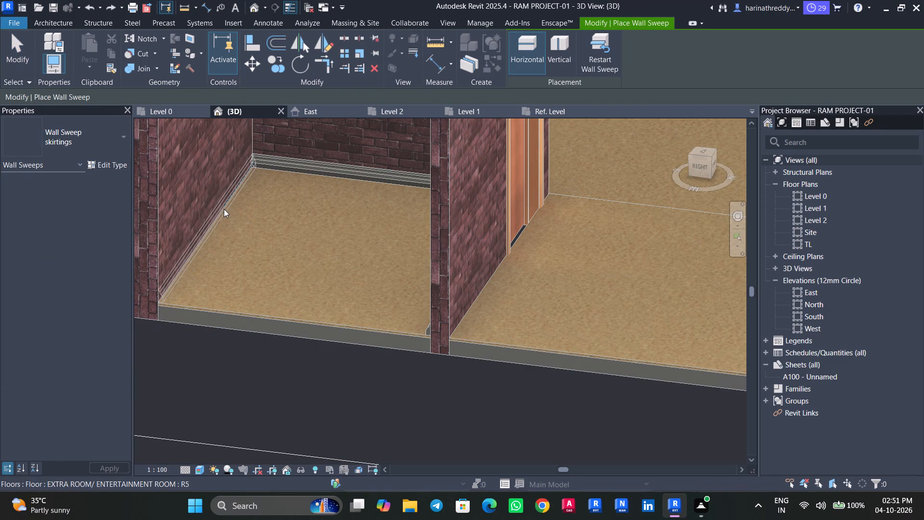
scroll(224, 209, "up", 2)
middle_click_drag(217, 214, 243, 196)
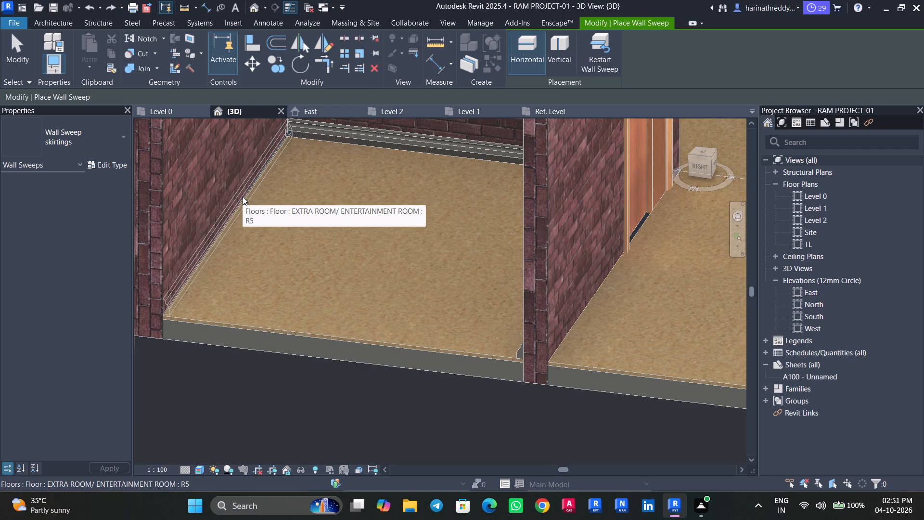
left_click(242, 199)
key("Escape")
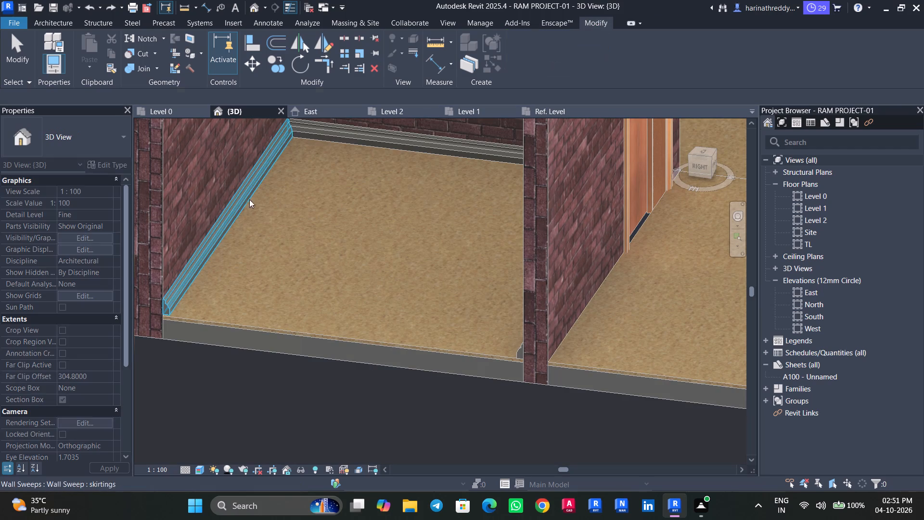
Lower the back-wall skirting and the new side-wall skirting together onto the Extra Room/Entertainment Room floor.
left_click(695, 162)
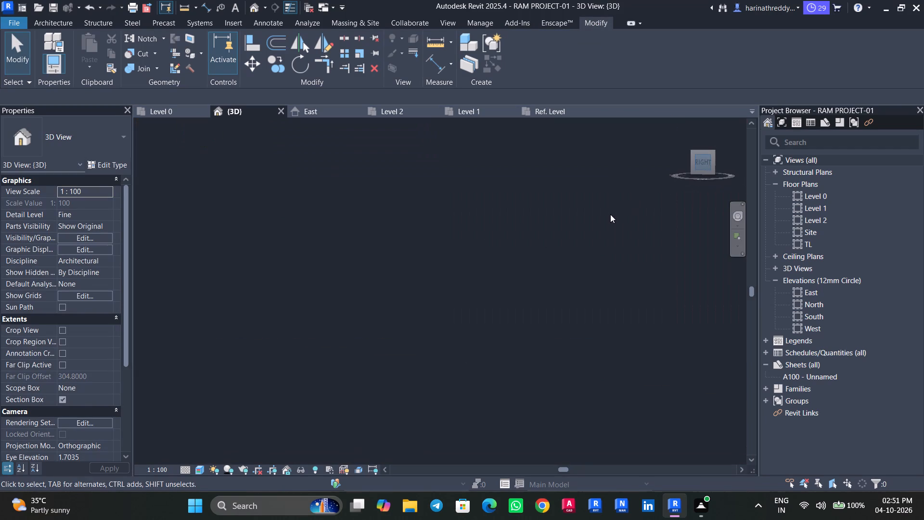
scroll(435, 315, "up", 7)
scroll(388, 317, "up", 5)
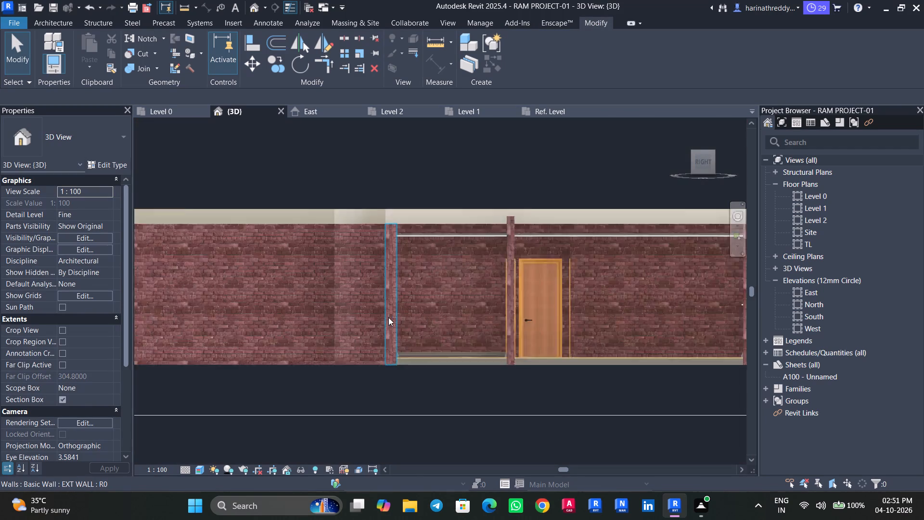
scroll(388, 317, "up", 3)
scroll(418, 346, "up", 17)
middle_click_drag(398, 377, 398, 377)
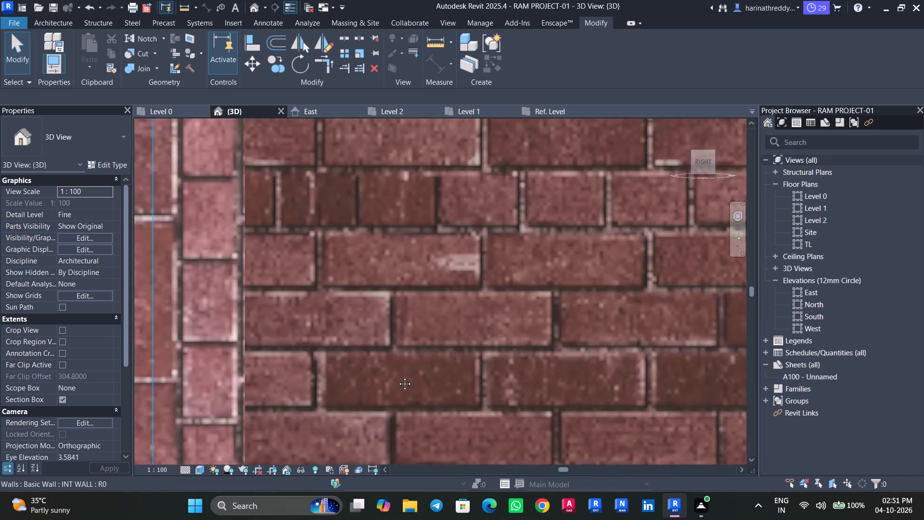
middle_click_drag(398, 377, 398, 156)
left_click(374, 301)
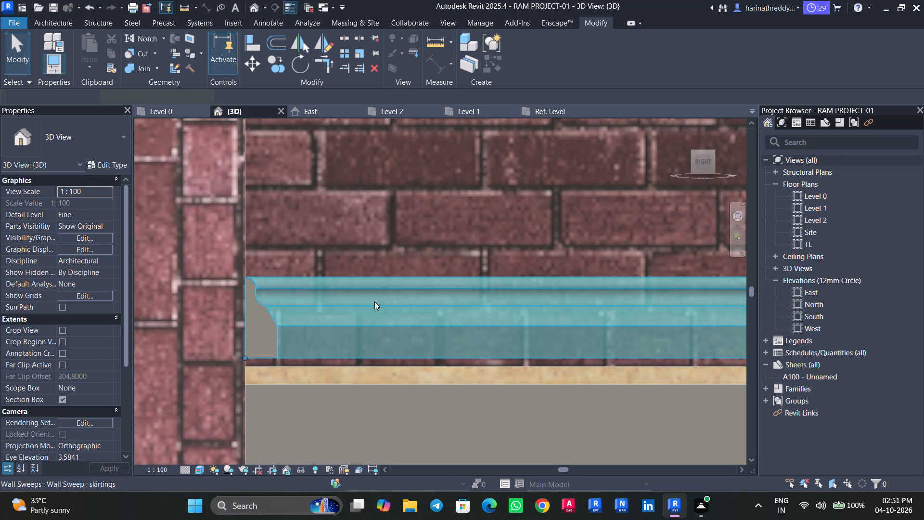
left_click(266, 341, "ctrl")
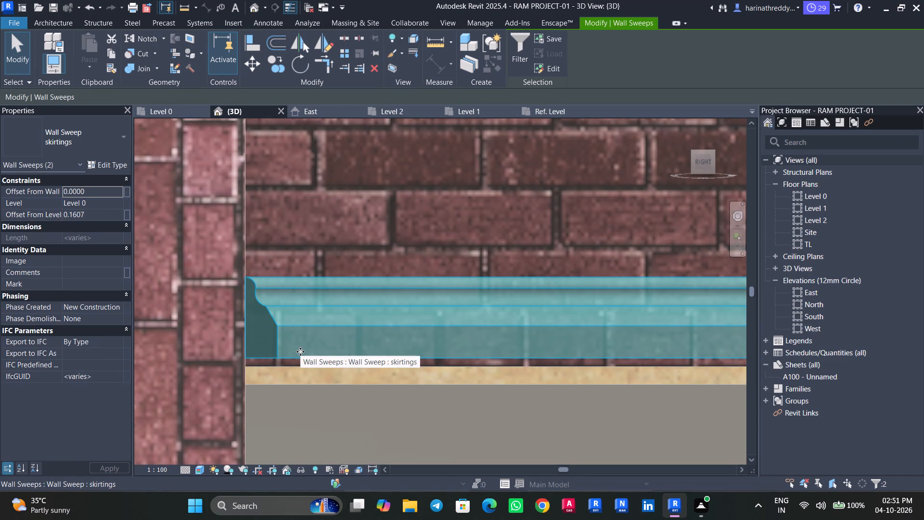
key("Down")
key("Down")
key("Down")
key("Down")
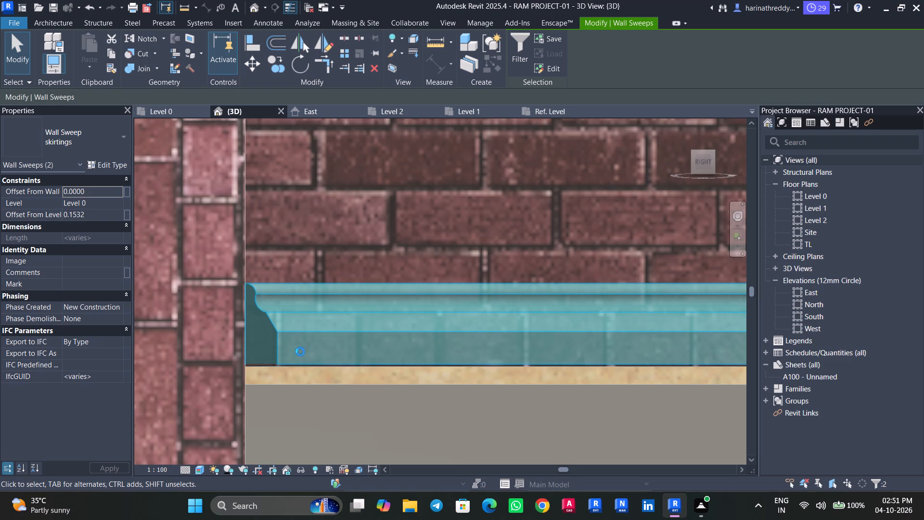
key("Escape")
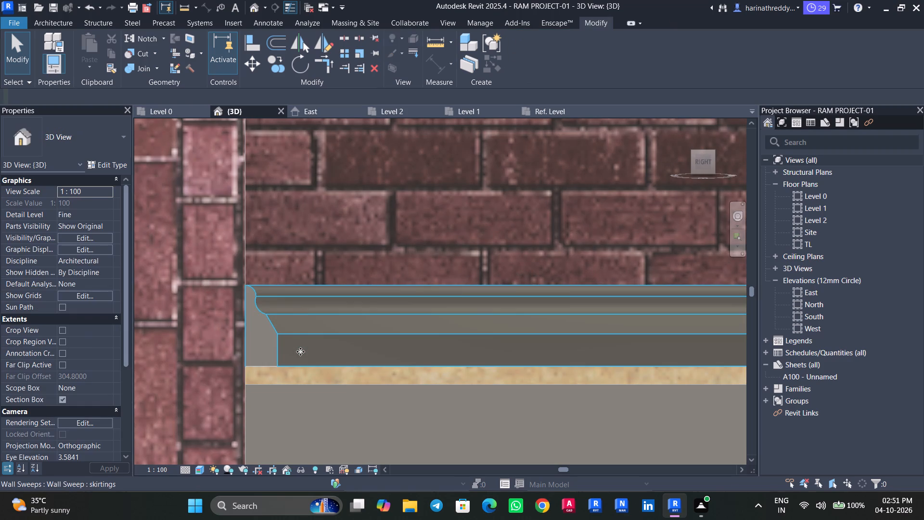
Examine both ends of the Extra Room/Entertainment Room skirtings where they meet the floor.
scroll(302, 353, "down", 5)
scroll(357, 439, "down", 7)
middle_click_drag(386, 431, 315, 413)
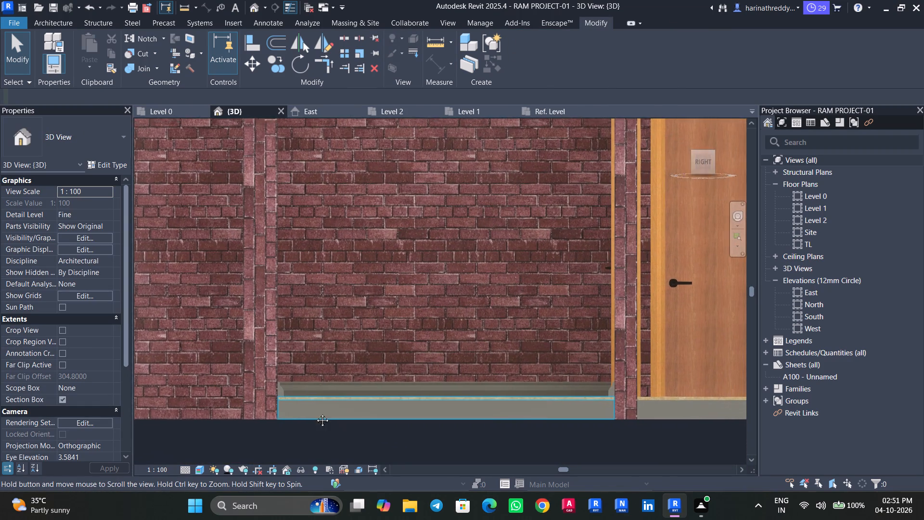
middle_click_drag(315, 413, 277, 399)
scroll(539, 383, "up", 12)
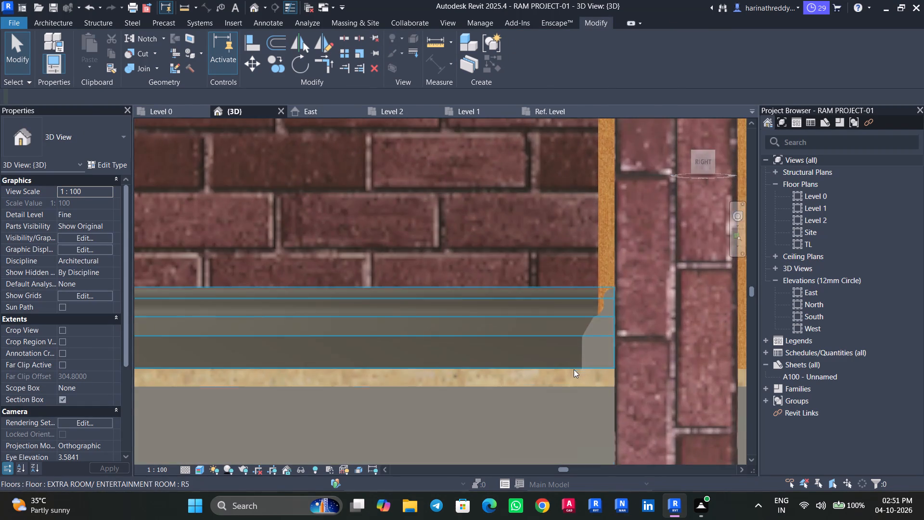
scroll(557, 374, "down", 3)
middle_click_drag(347, 378, 652, 377)
middle_click_drag(280, 383, 667, 389)
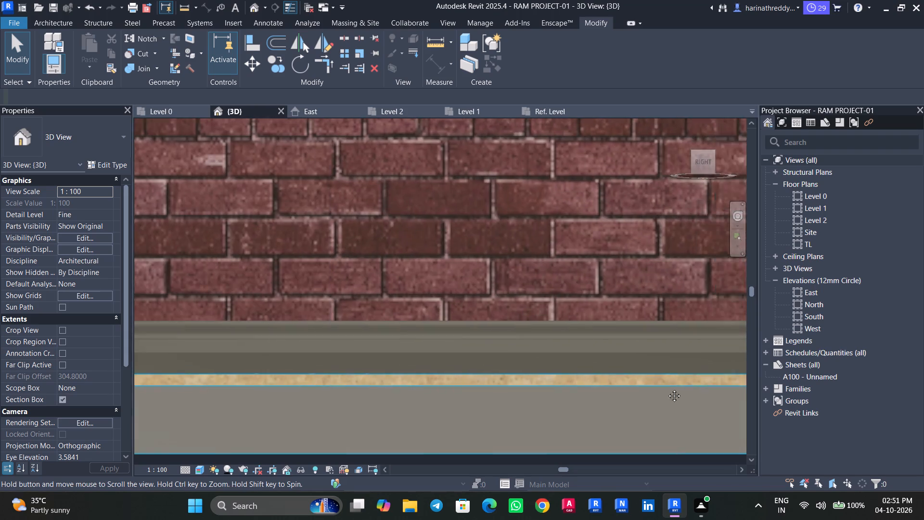
middle_click_drag(667, 389, 693, 392)
middle_click_drag(393, 386, 570, 384)
key("Escape")
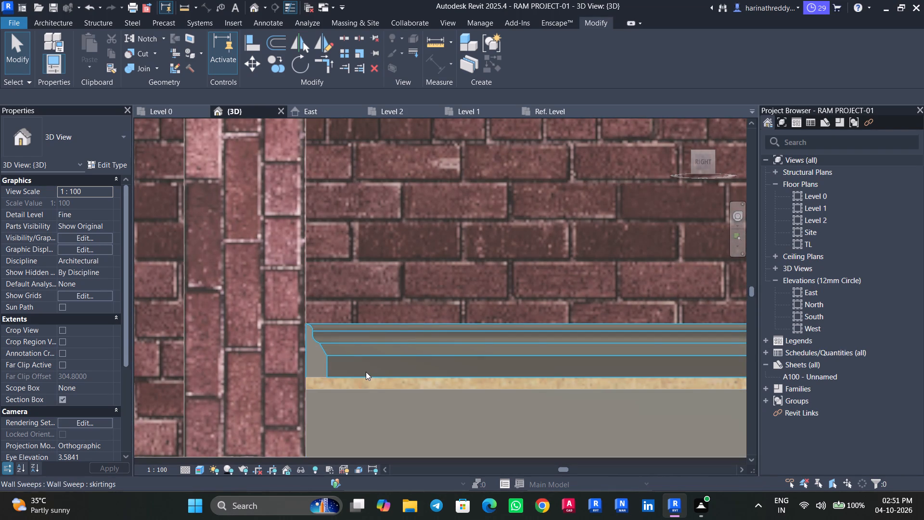
Align the bottom edges of the Extra Room/Entertainment Room's side-wall and back-wall skirtings at floor level.
key("a")
key("l")
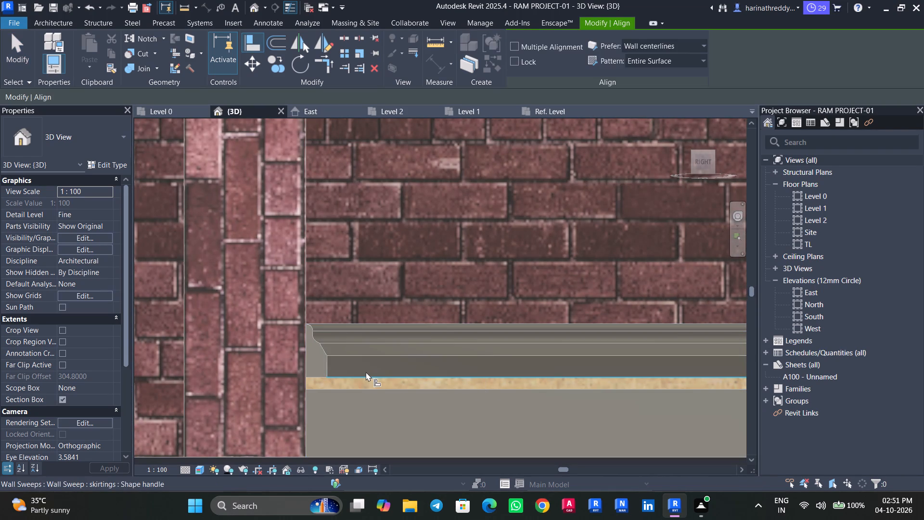
left_click(317, 374)
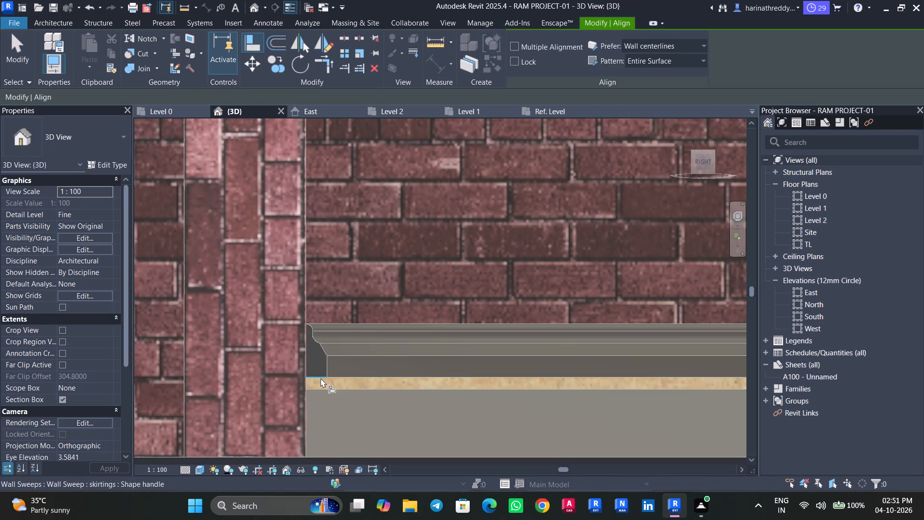
left_click(331, 375)
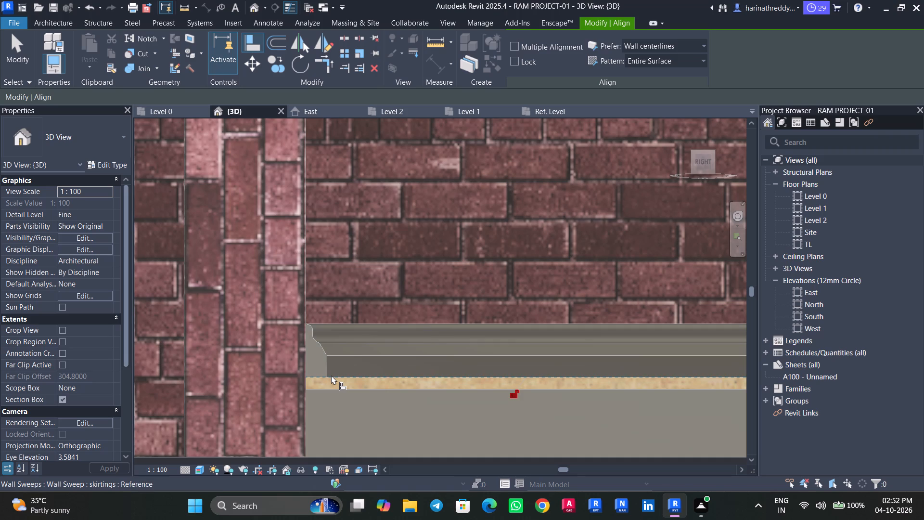
key("Escape")
key("Escape")
key("Escape")
key("Escape")
key("Escape")
key("Escape")
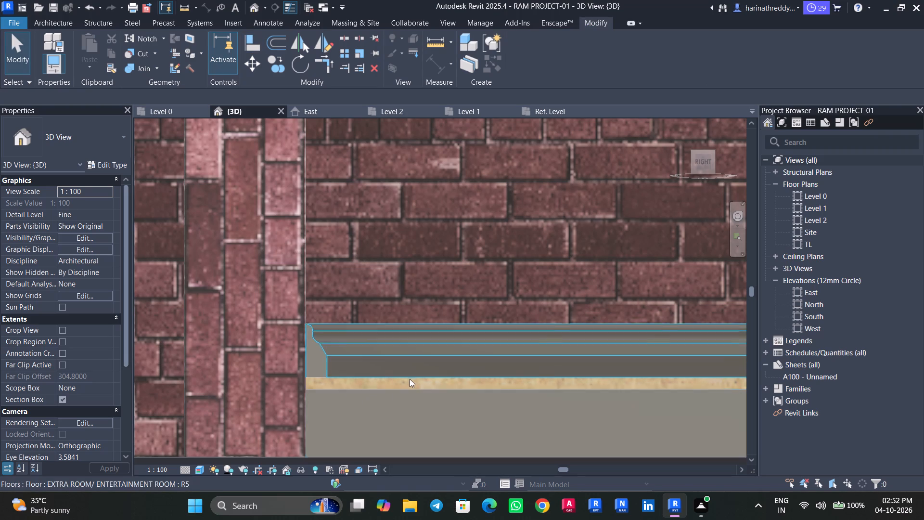
Place a matching skirtings wall sweep at the base of the interior wall behind the kitchen floor, between the door opening and the windowed wall.
scroll(410, 377, "down", 13)
middle_click_drag(428, 377, 293, 358)
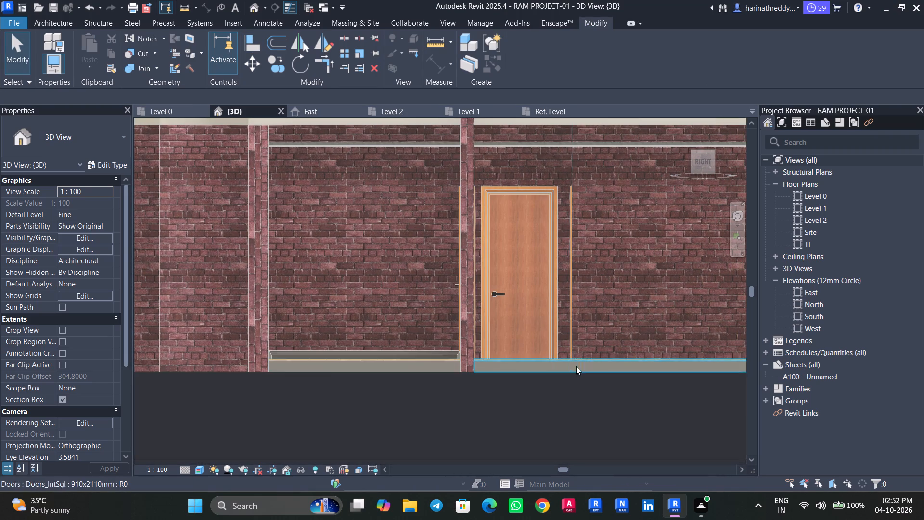
middle_click_drag(575, 365, 451, 397)
middle_click_drag(482, 391, 445, 395, "shift")
middle_click_drag(356, 416, 464, 391)
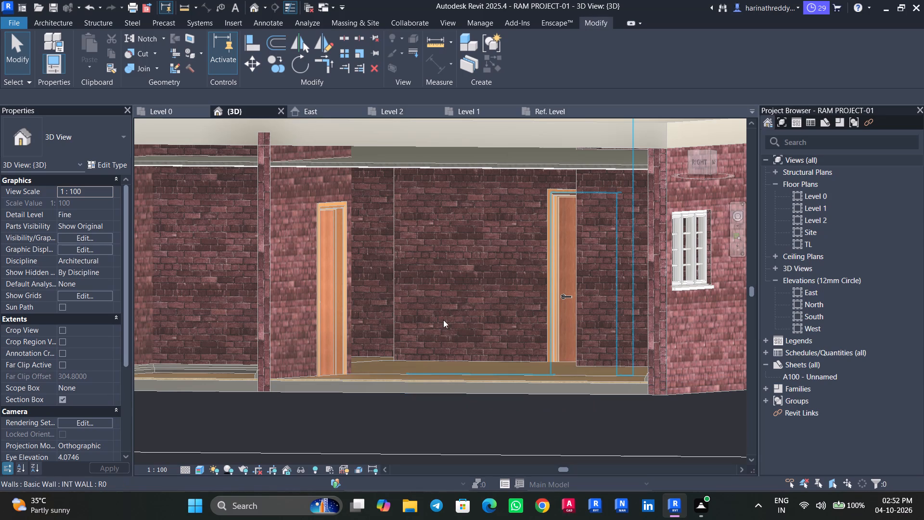
middle_click_drag(500, 347, 540, 342, "shift")
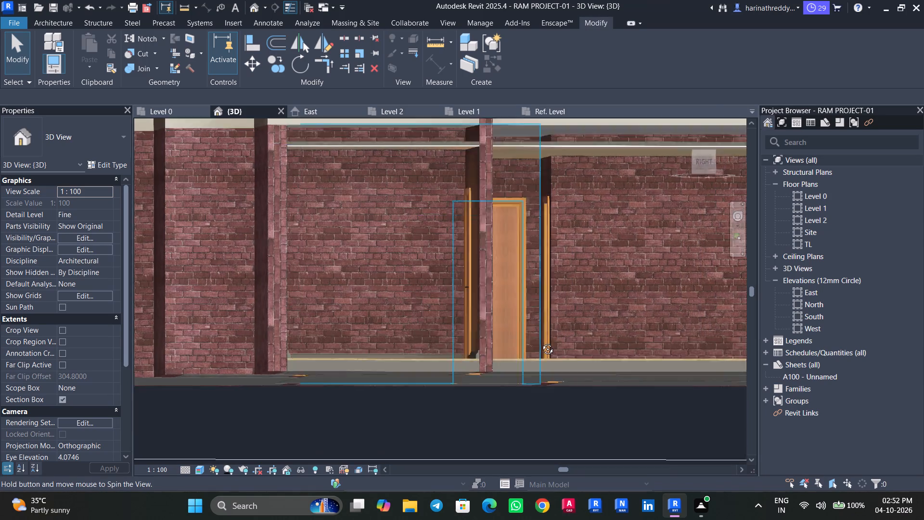
middle_click_drag(540, 342, 532, 346, "shift")
scroll(589, 354, "up", 4)
scroll(589, 353, "down", 8)
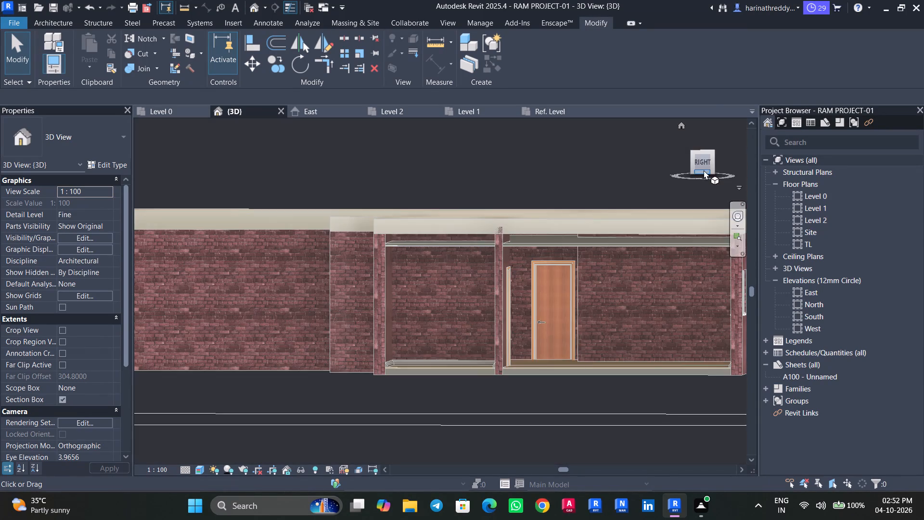
left_click(704, 159)
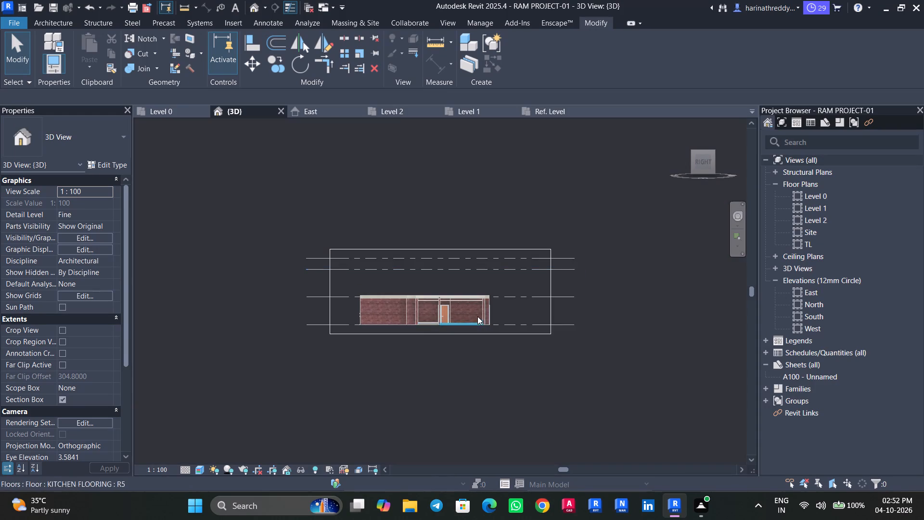
scroll(479, 315, "up", 17)
middle_click_drag(469, 335, 480, 336)
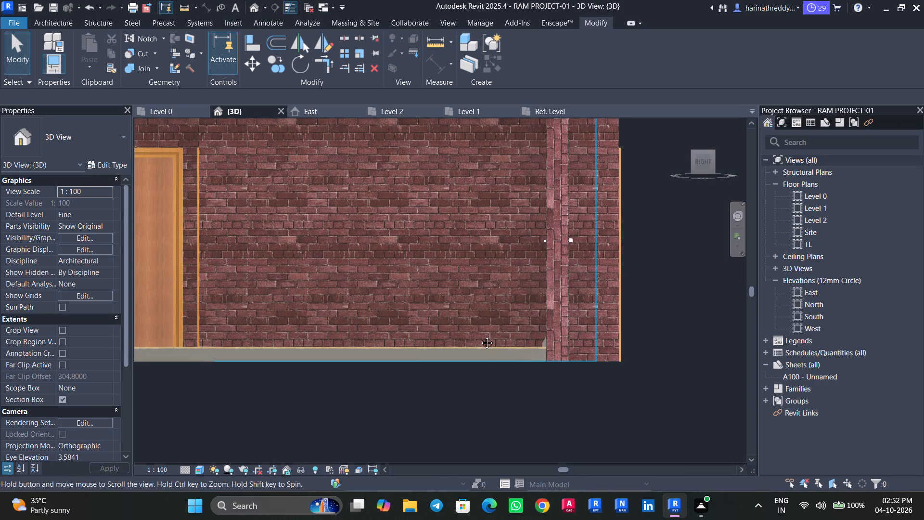
middle_click_drag(480, 336, 487, 336)
middle_click_drag(463, 342, 502, 348, "shift")
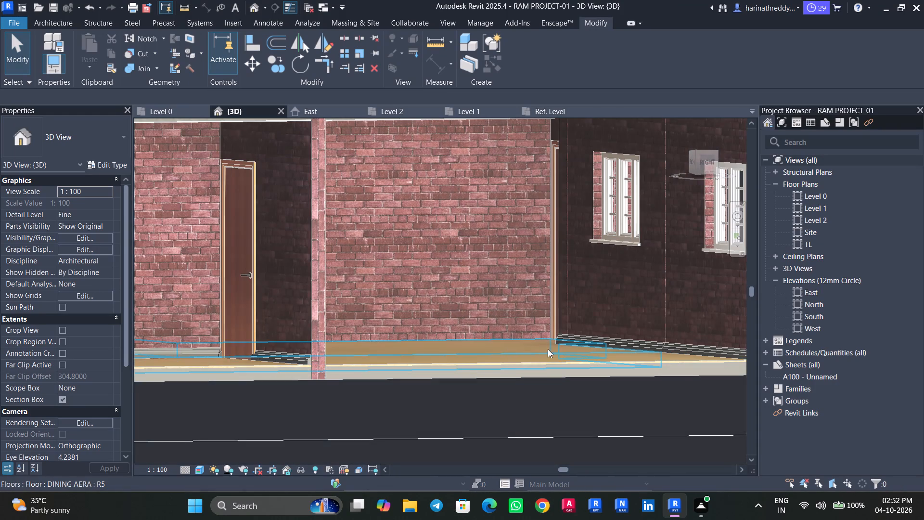
left_click(582, 343)
middle_click_drag(587, 341, 552, 342)
type("cs")
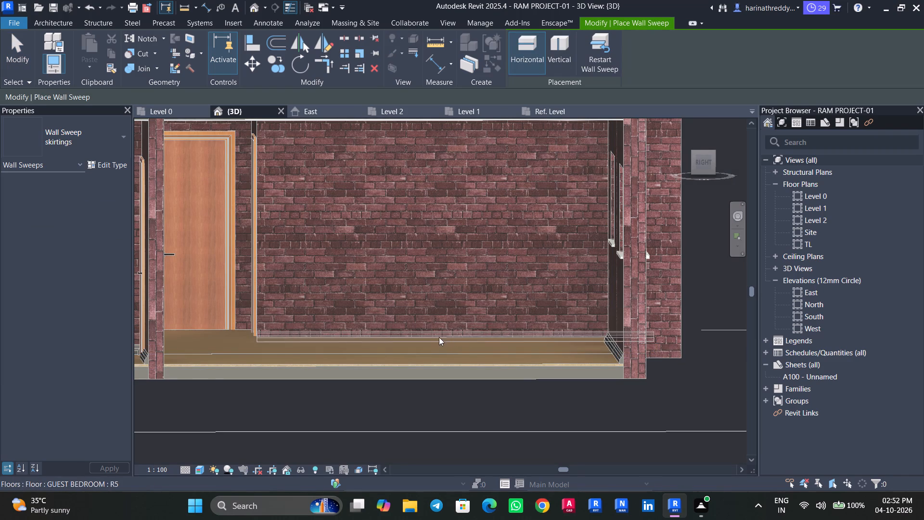
scroll(375, 326, "up", 1)
middle_click_drag(375, 326, 327, 338)
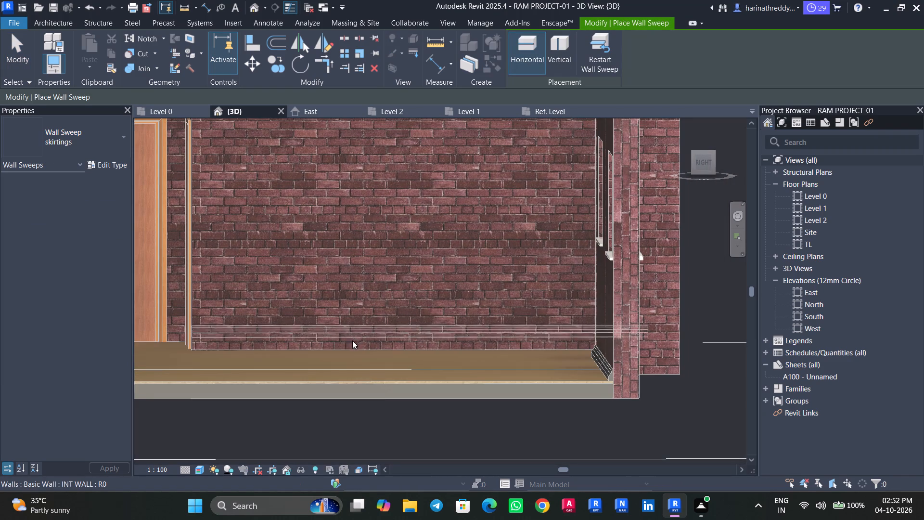
scroll(346, 349, "up", 13)
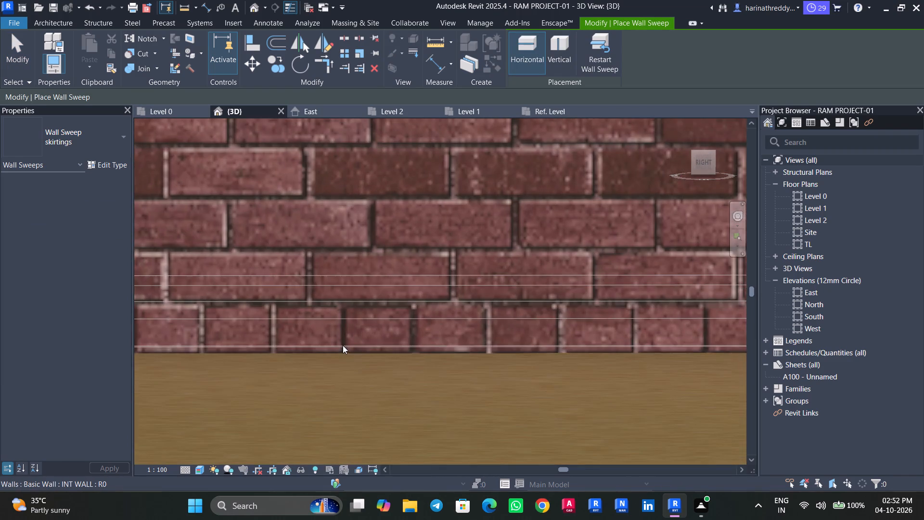
scroll(341, 350, "up", 6)
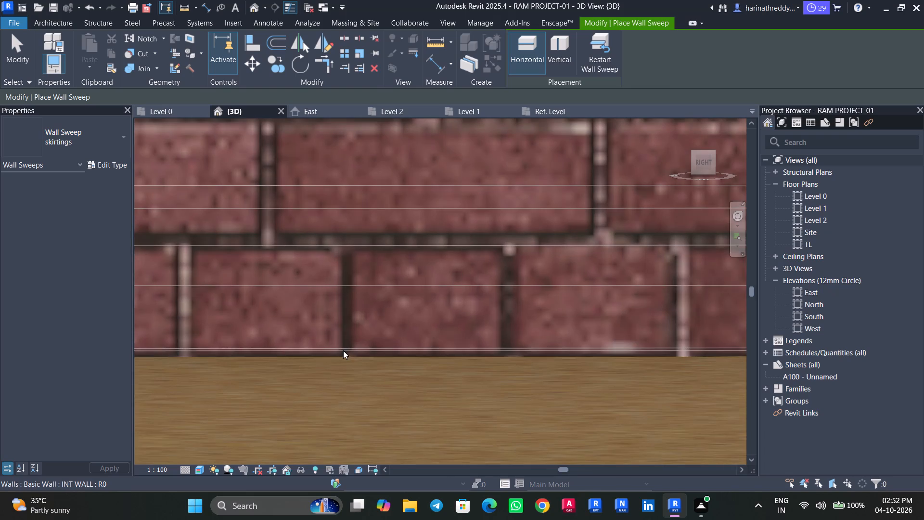
left_click(343, 340)
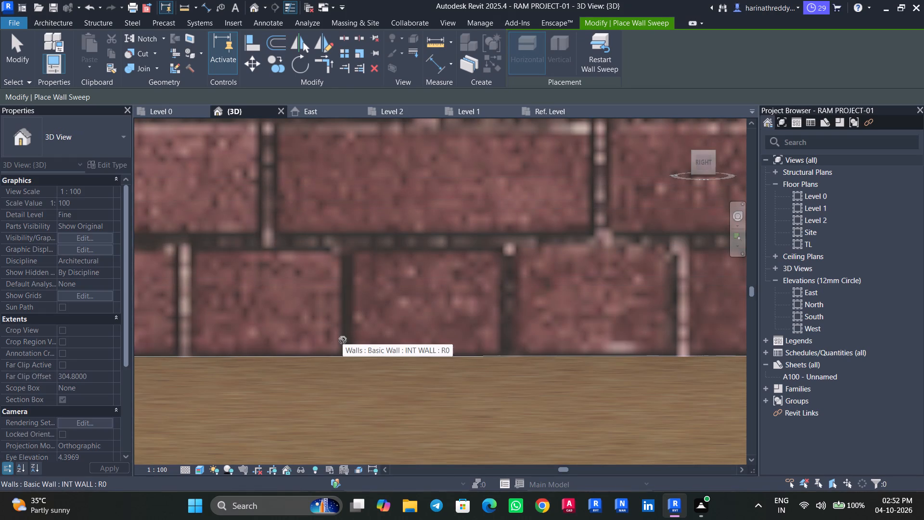
Align the DINING AERA floor's top edge to the bottom edge of the newly placed skirting on the back interior wall.
scroll(358, 340, "down", 12)
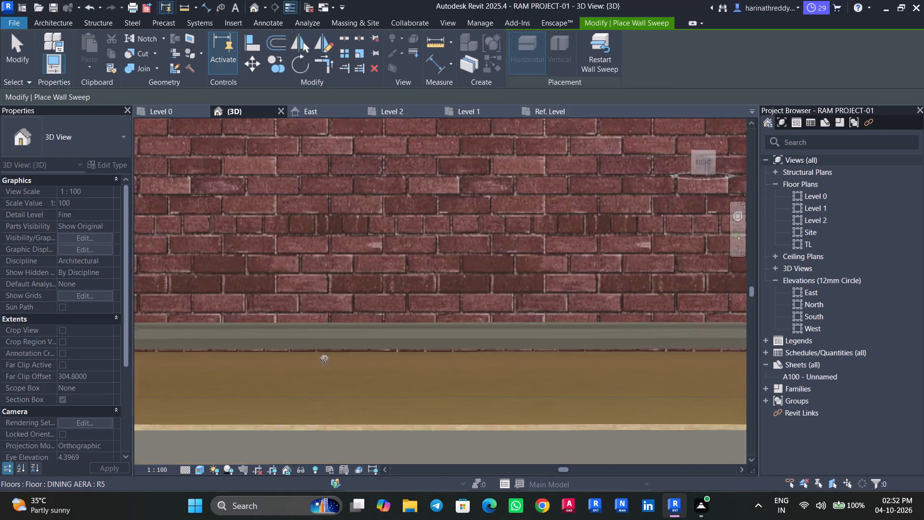
scroll(324, 359, "down", 8)
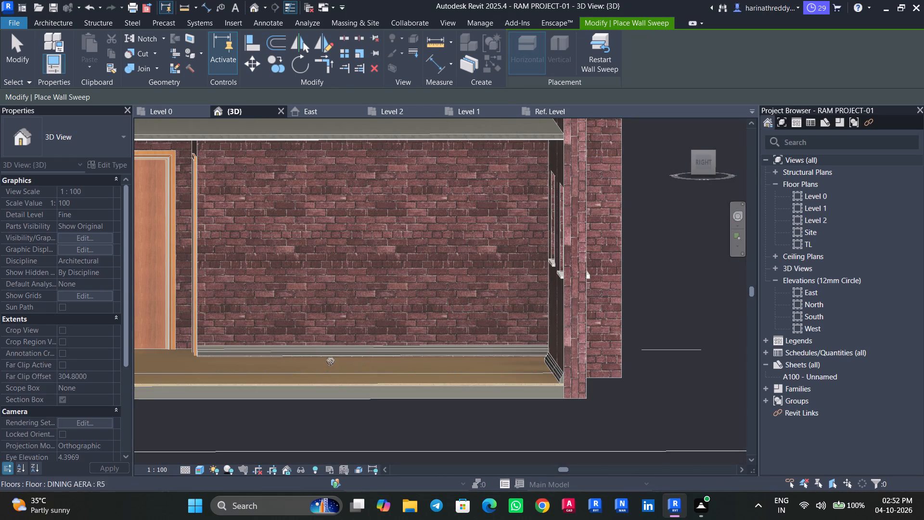
key("Escape")
scroll(319, 354, "up", 14)
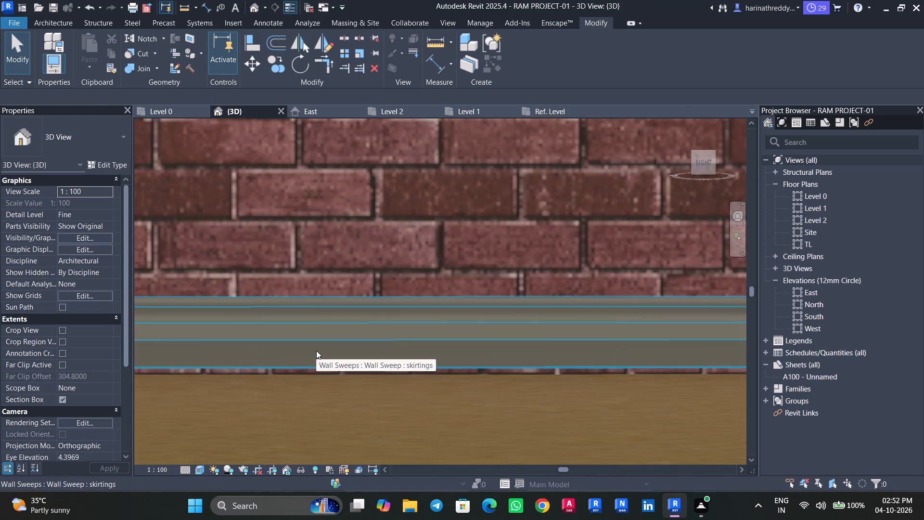
left_click(316, 351)
type("al")
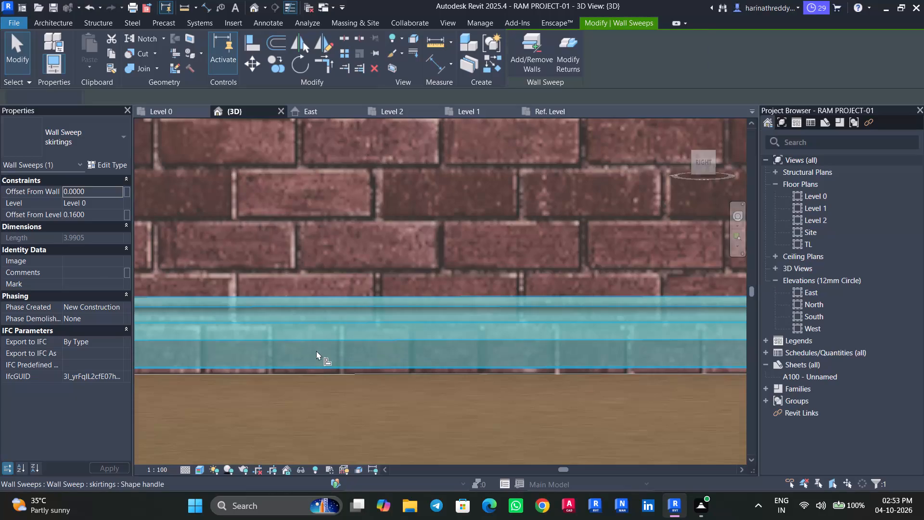
left_click(325, 364)
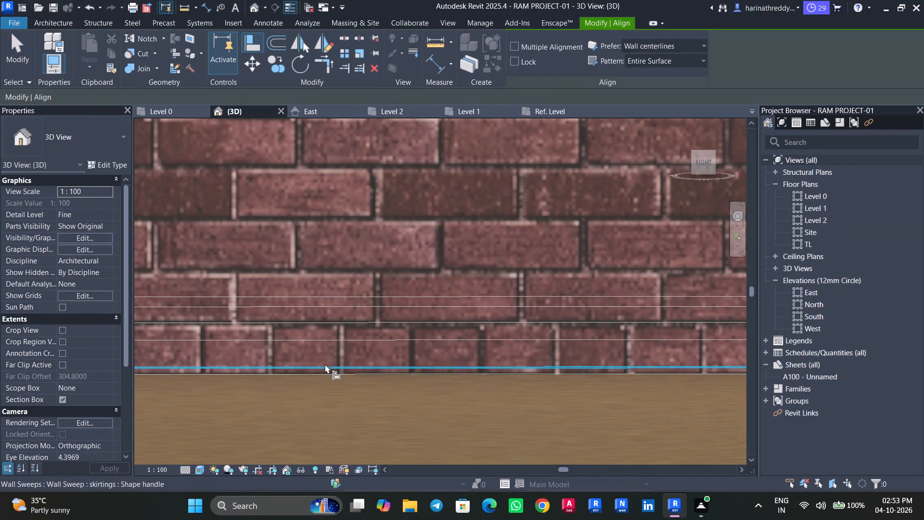
left_click(328, 374)
key("Escape")
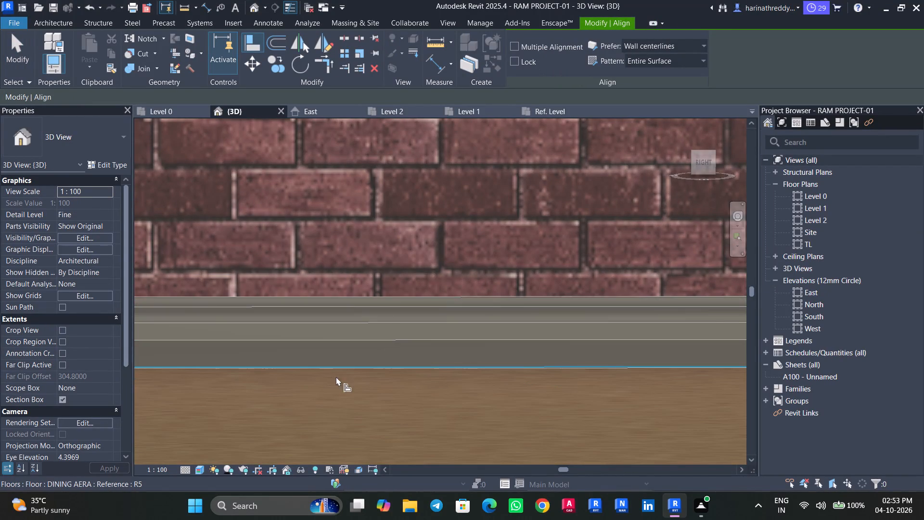
key("Escape")
Examine the skirtings in the rooms on either side of the dividing wall from several viewpoints.
scroll(428, 370, "down", 5)
scroll(572, 419, "down", 4)
scroll(572, 419, "up", 1)
scroll(572, 419, "down", 3)
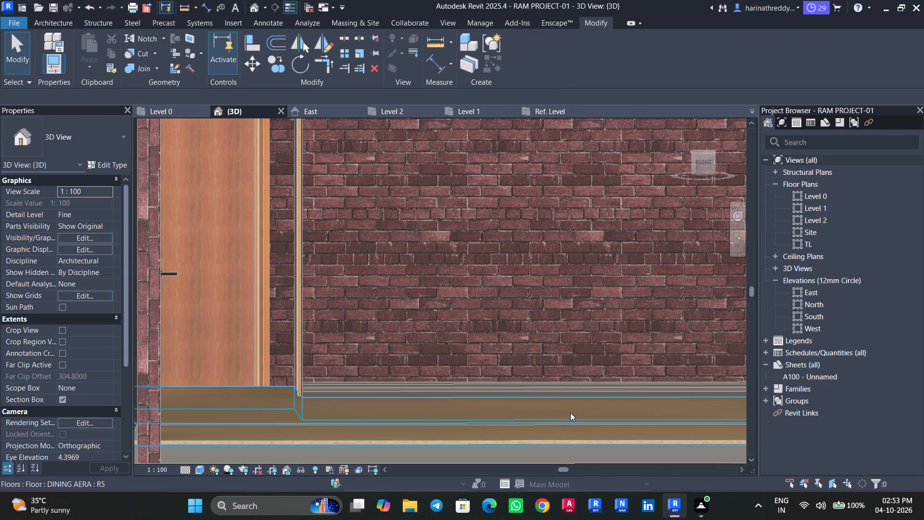
middle_click_drag(570, 413, 504, 420, "shift")
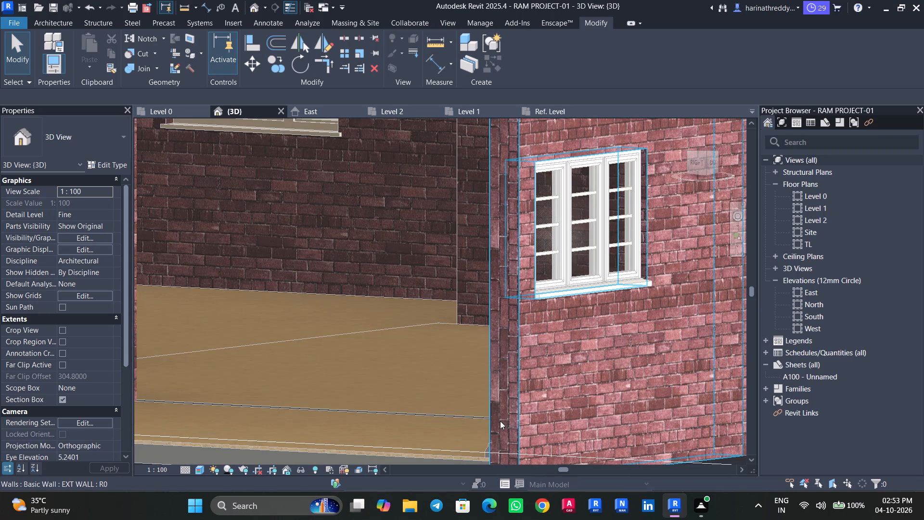
scroll(500, 418, "down", 8)
scroll(500, 418, "up", 1)
scroll(500, 417, "down", 5)
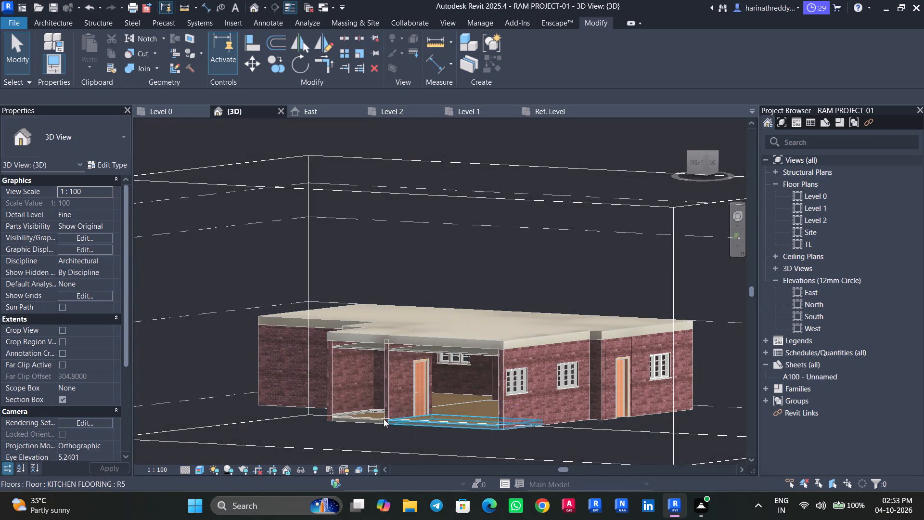
scroll(400, 422, "down", 6)
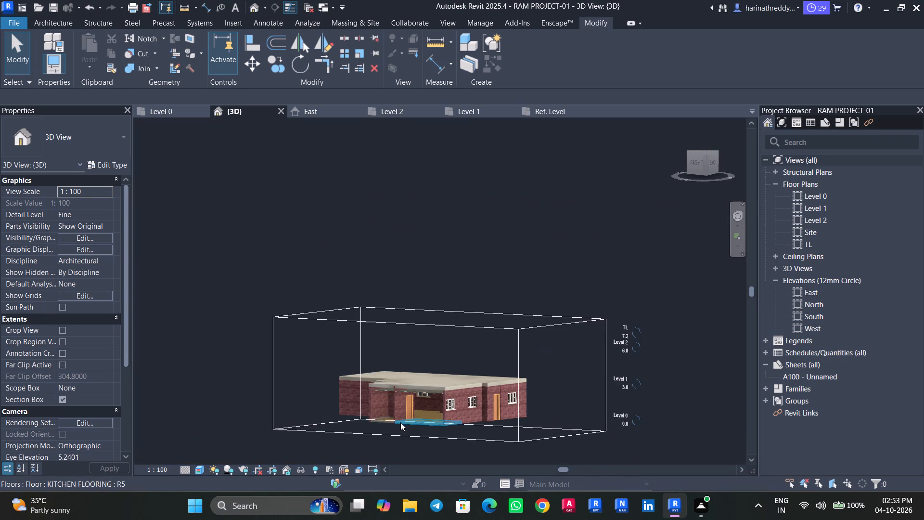
scroll(400, 422, "down", 6)
scroll(400, 422, "up", 8)
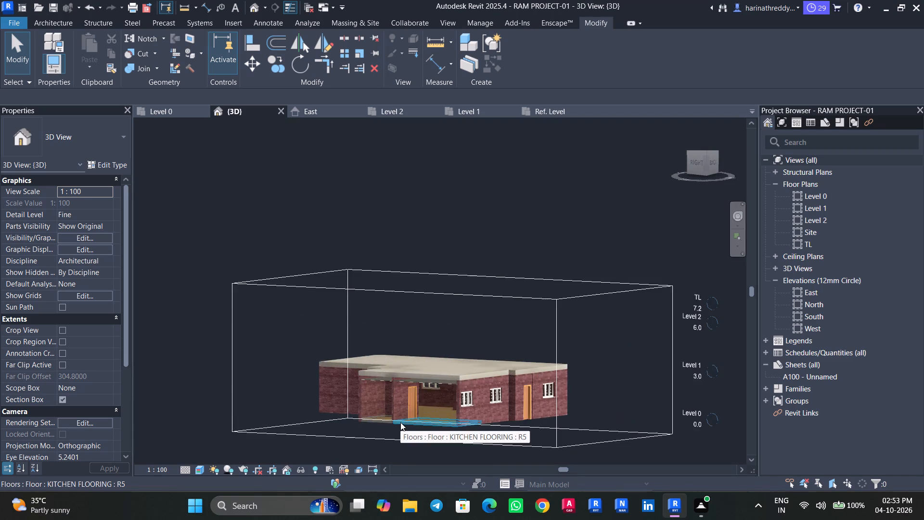
scroll(400, 422, "up", 13)
middle_click_drag(417, 420, 488, 420, "shift")
scroll(636, 379, "up", 5)
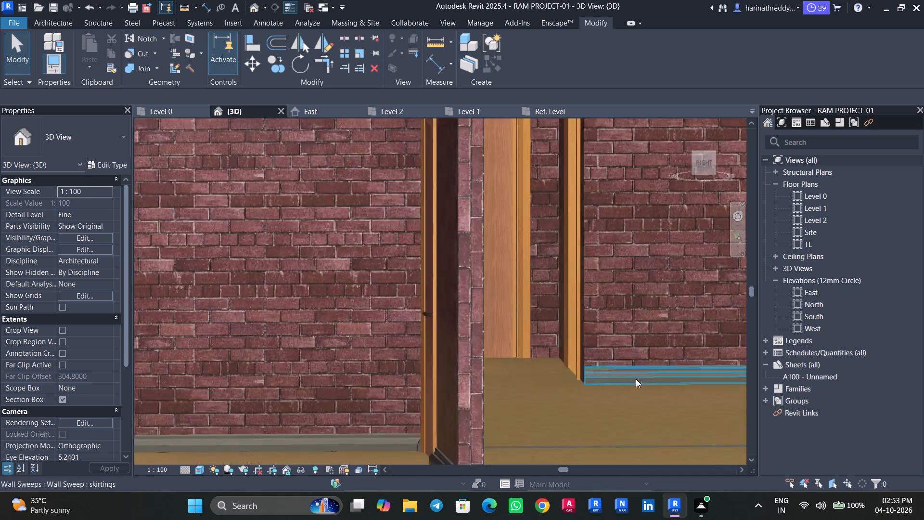
scroll(636, 379, "up", 4)
scroll(589, 398, "down", 9)
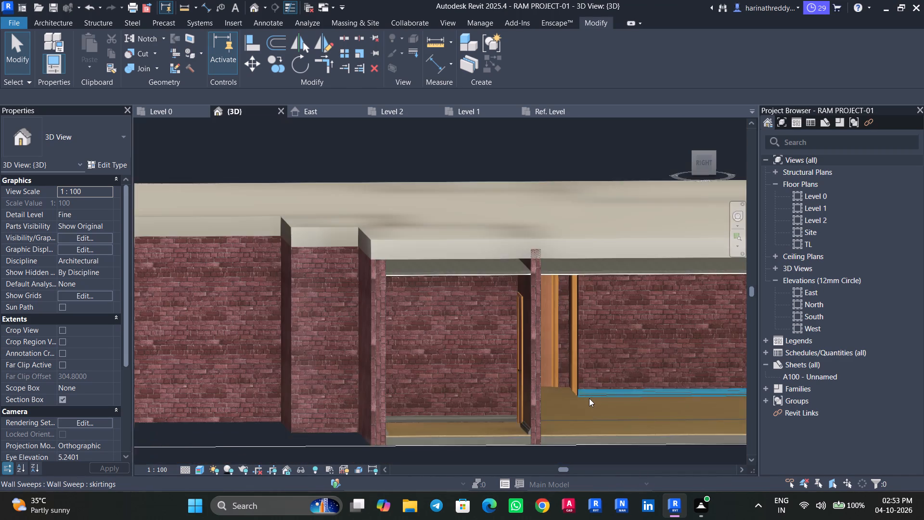
Pull the section box's back face inward past the windowed exterior wall to cut open the rooms behind it.
scroll(589, 398, "down", 6)
scroll(589, 398, "up", 1)
scroll(589, 398, "down", 9)
scroll(589, 398, "up", 1)
scroll(589, 398, "down", 1)
scroll(685, 393, "down", 1)
middle_click_drag(685, 393, 661, 398)
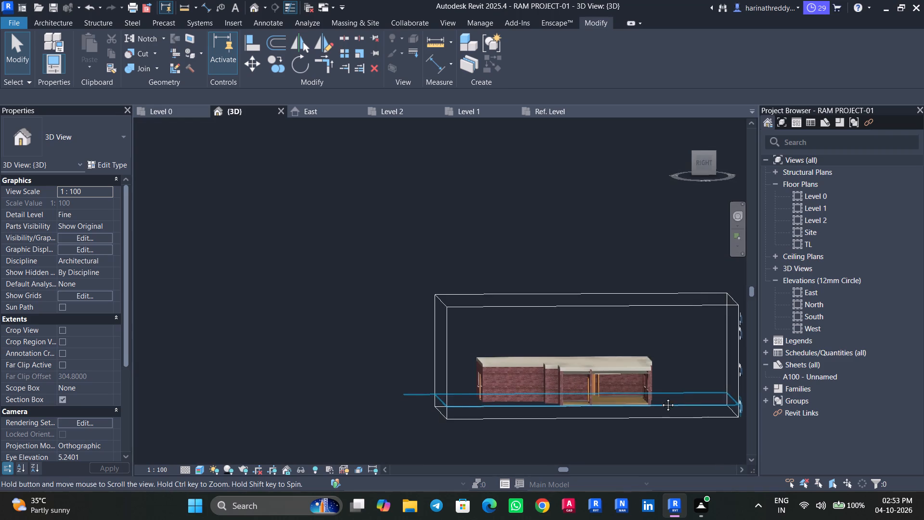
middle_click_drag(661, 398, 547, 425)
middle_click_drag(629, 413, 591, 414)
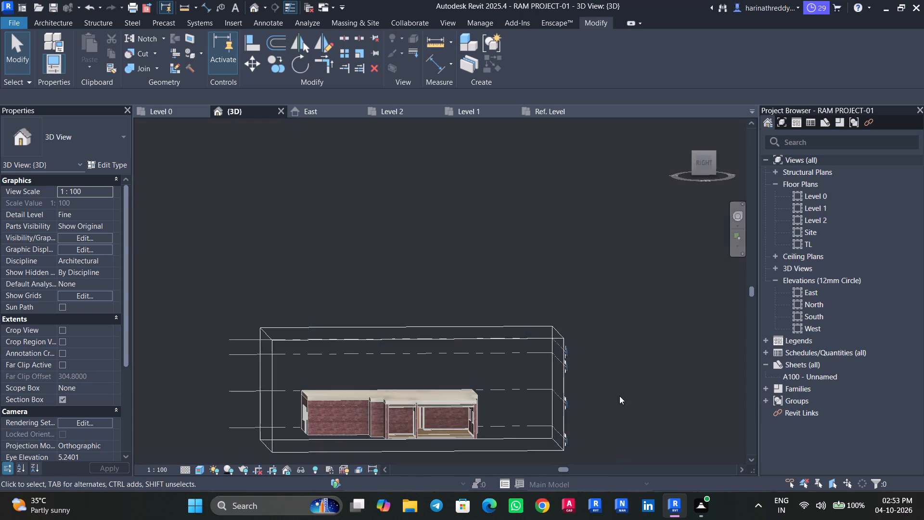
middle_click_drag(619, 396, 492, 426, "shift")
scroll(492, 426, "down", 1, "shift")
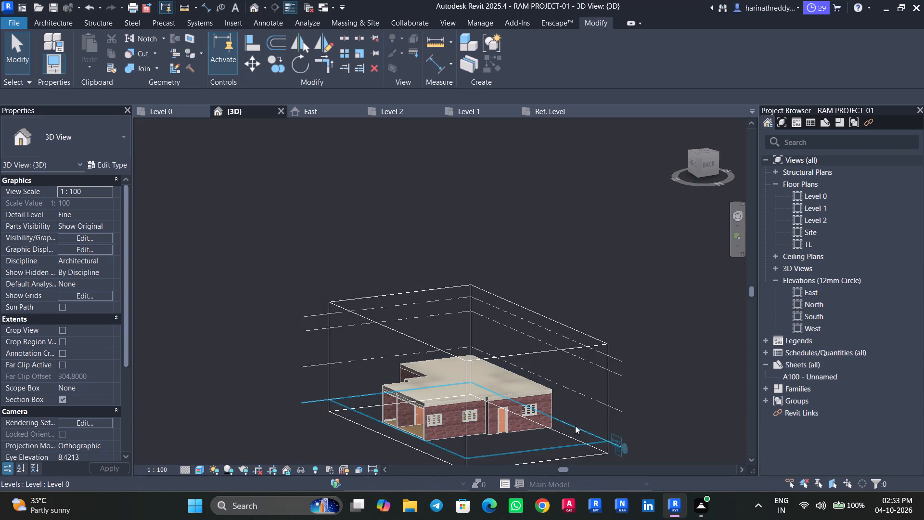
left_click(593, 453)
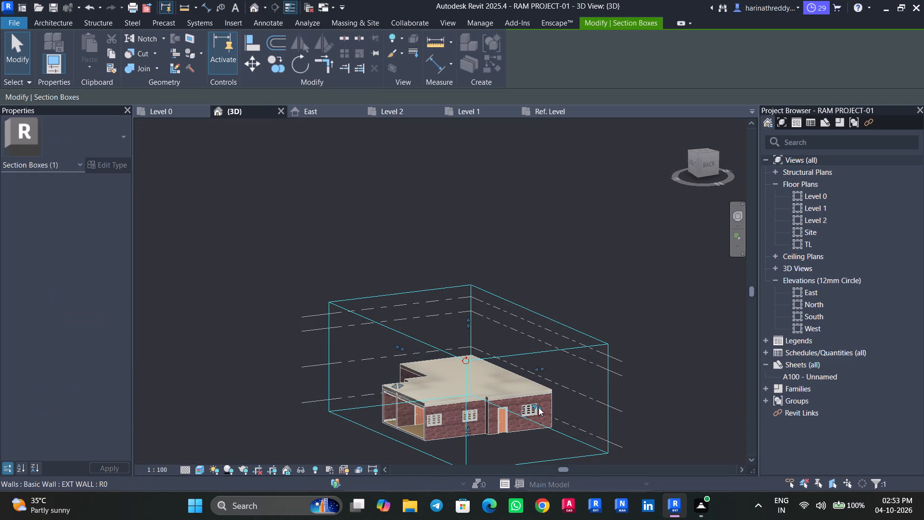
left_click_drag(534, 406, 485, 363)
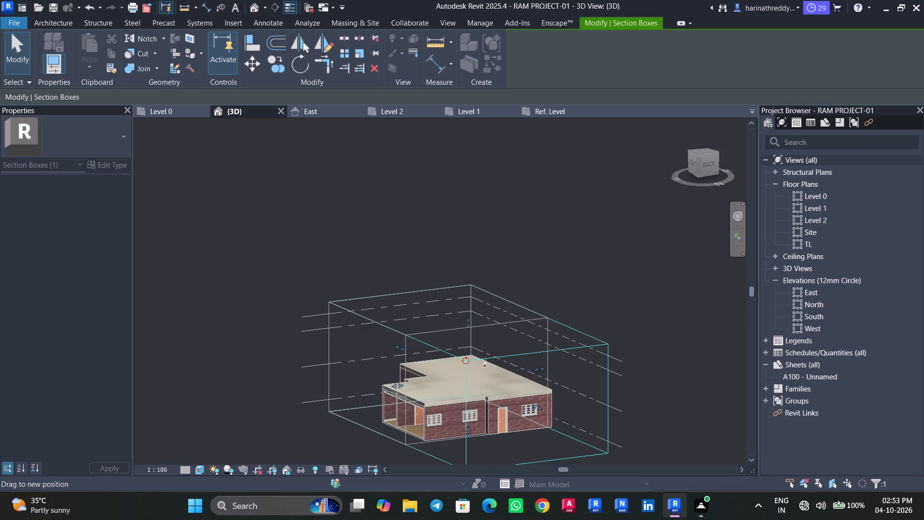
left_click_drag(485, 363, 480, 359)
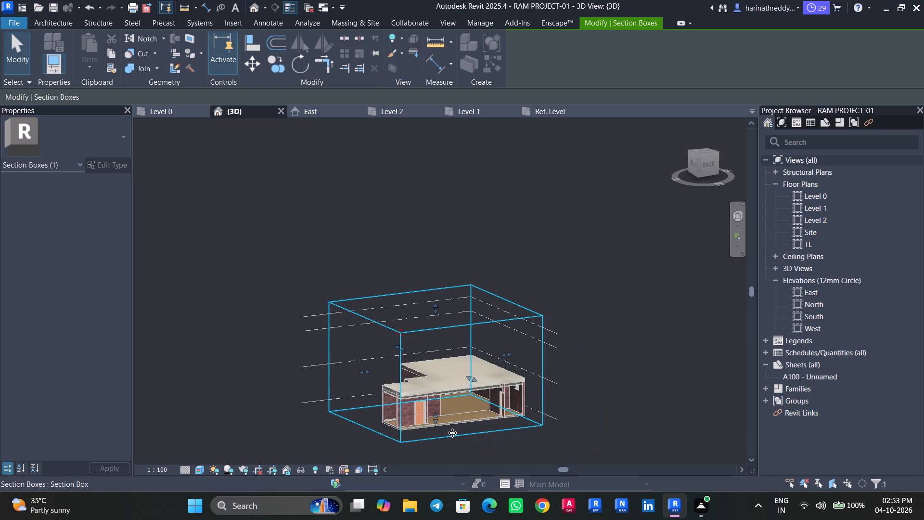
Examine the base of the interior walls and doors along the cut in the back view, checking the skirtings and floor edges.
left_click(707, 168)
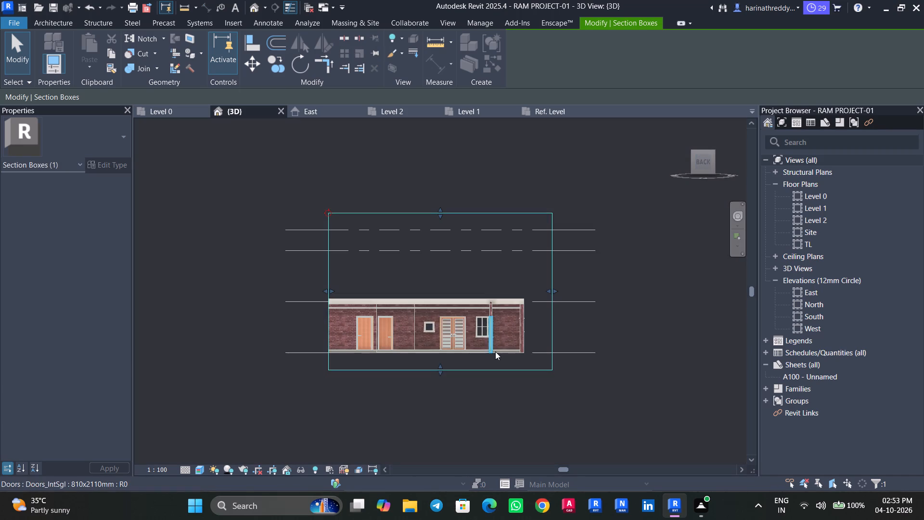
scroll(489, 354, "up", 1)
scroll(489, 354, "down", 1)
scroll(489, 354, "up", 13)
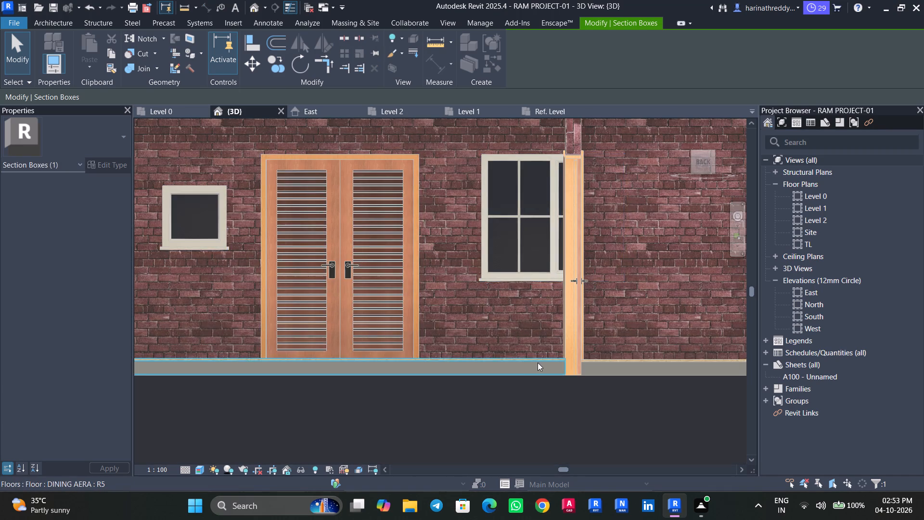
scroll(540, 358, "up", 6)
scroll(547, 356, "down", 1)
scroll(547, 356, "up", 2)
scroll(544, 356, "down", 6)
scroll(544, 356, "up", 1)
scroll(543, 356, "down", 10)
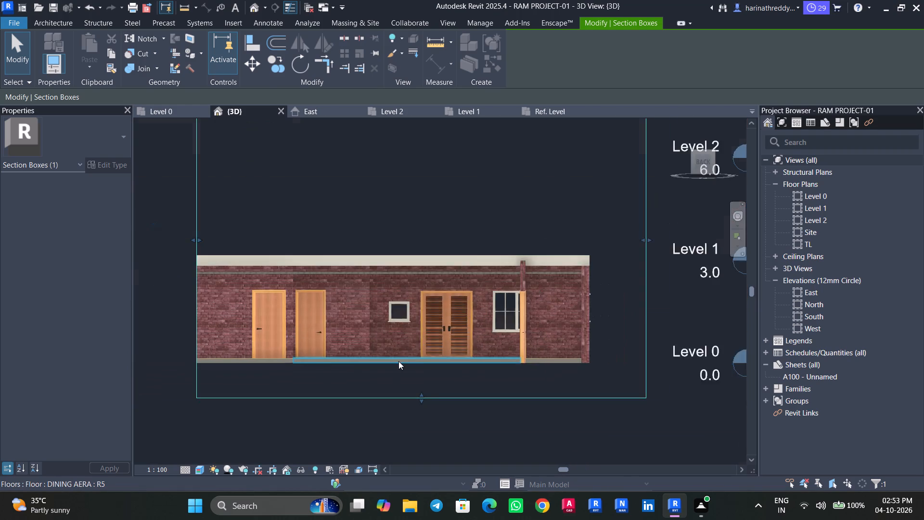
middle_click_drag(398, 361, 490, 361)
scroll(306, 359, "up", 11)
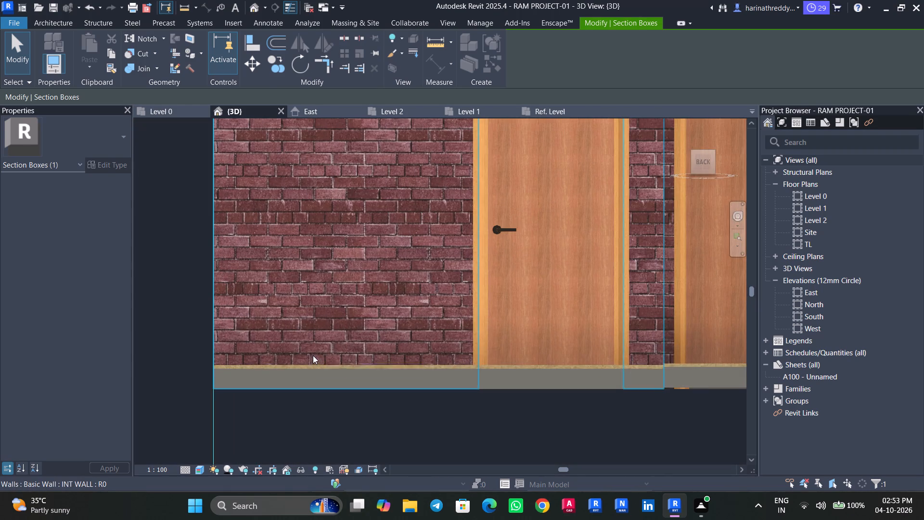
scroll(641, 373, "down", 8)
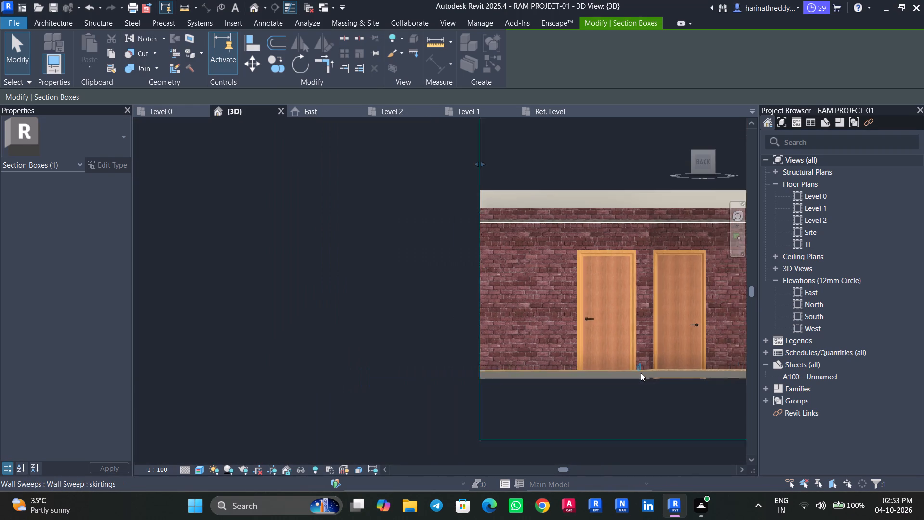
scroll(641, 373, "down", 1)
middle_click_drag(641, 373, 460, 414)
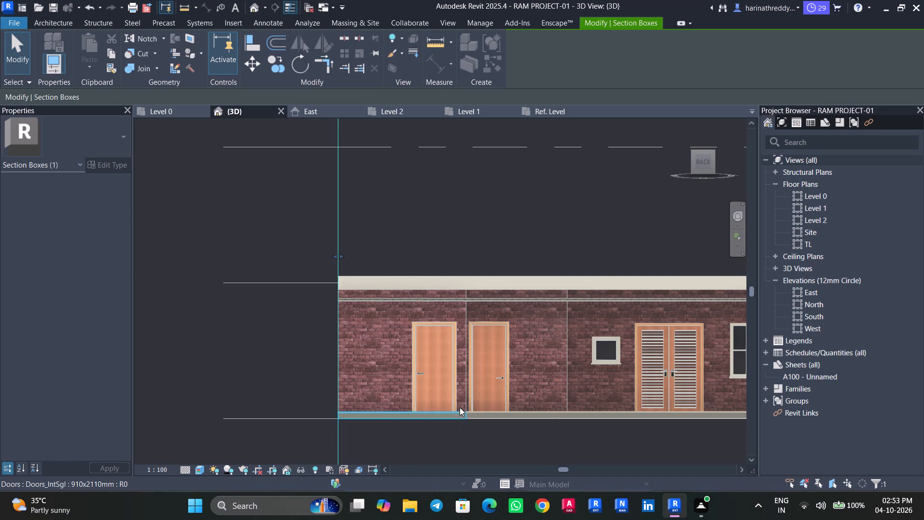
scroll(460, 407, "up", 2)
scroll(460, 407, "down", 1)
scroll(460, 407, "up", 10)
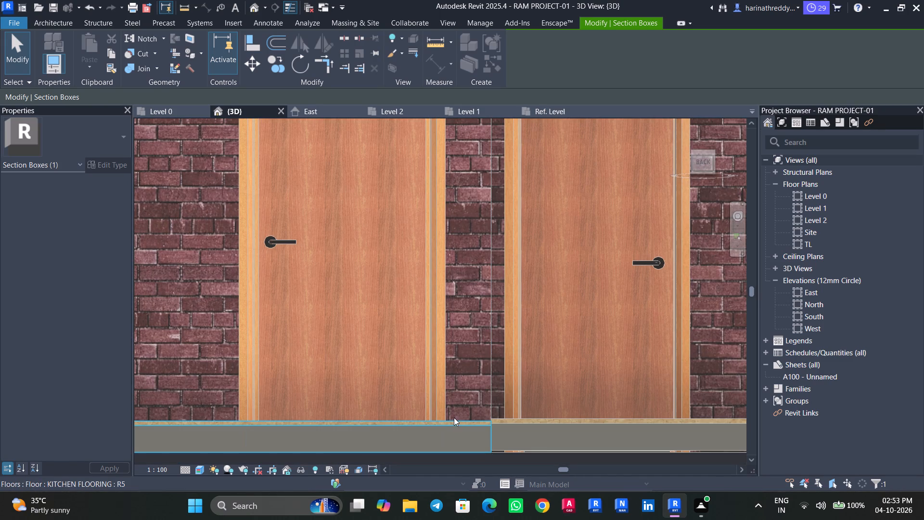
scroll(447, 417, "down", 3)
scroll(447, 417, "up", 1)
scroll(447, 417, "down", 2)
scroll(447, 417, "up", 1)
scroll(447, 417, "down", 2)
scroll(451, 418, "up", 1)
scroll(525, 430, "down", 2)
scroll(526, 430, "up", 1)
scroll(526, 430, "down", 3)
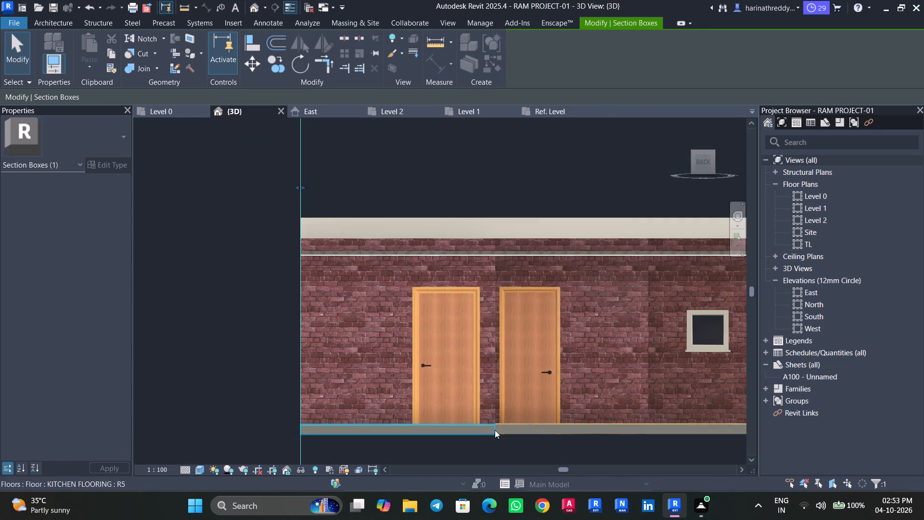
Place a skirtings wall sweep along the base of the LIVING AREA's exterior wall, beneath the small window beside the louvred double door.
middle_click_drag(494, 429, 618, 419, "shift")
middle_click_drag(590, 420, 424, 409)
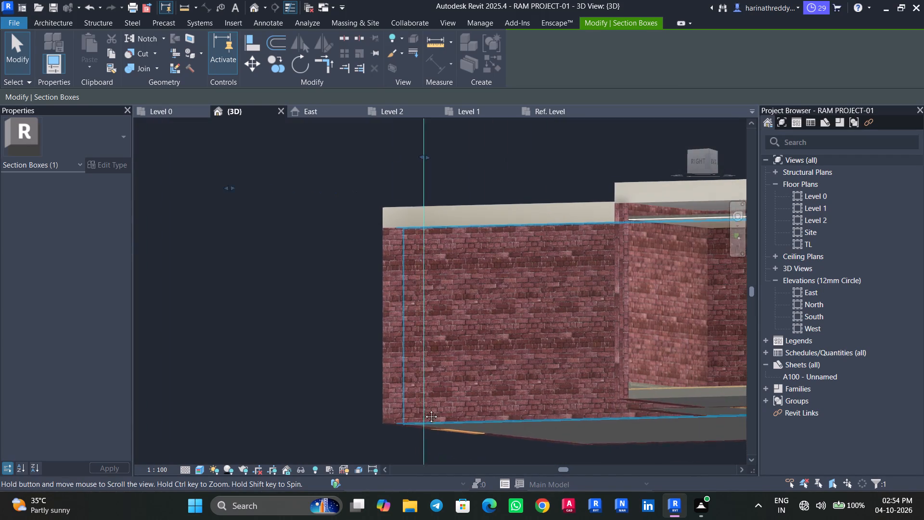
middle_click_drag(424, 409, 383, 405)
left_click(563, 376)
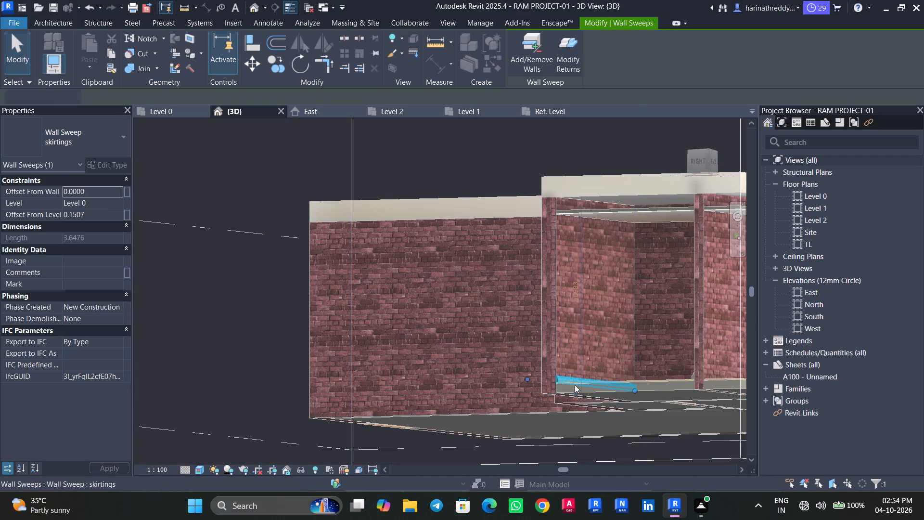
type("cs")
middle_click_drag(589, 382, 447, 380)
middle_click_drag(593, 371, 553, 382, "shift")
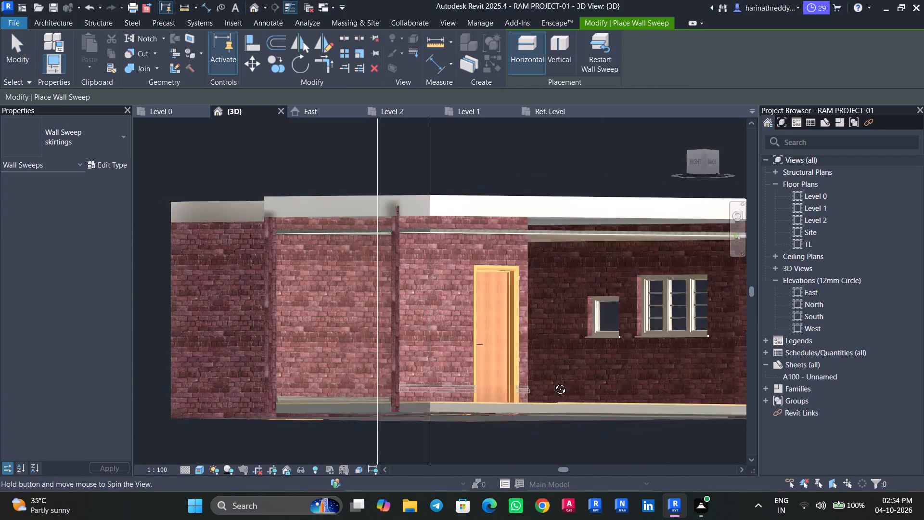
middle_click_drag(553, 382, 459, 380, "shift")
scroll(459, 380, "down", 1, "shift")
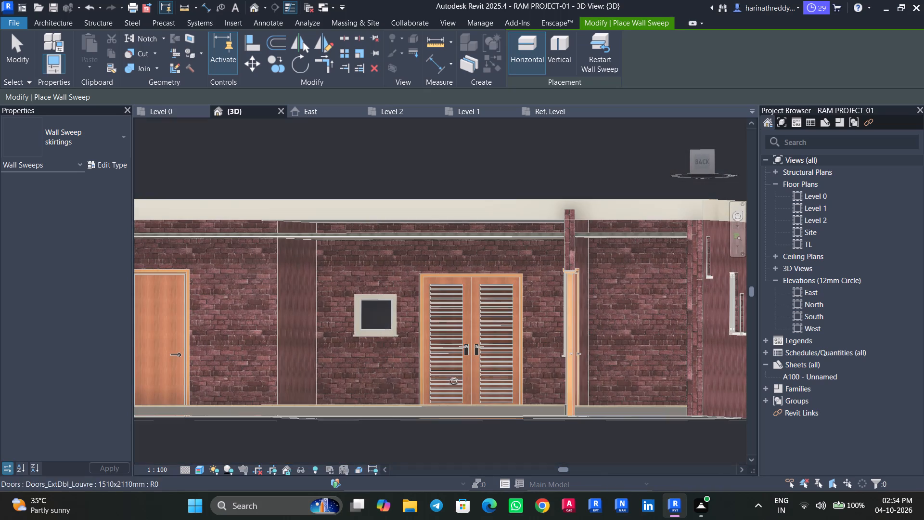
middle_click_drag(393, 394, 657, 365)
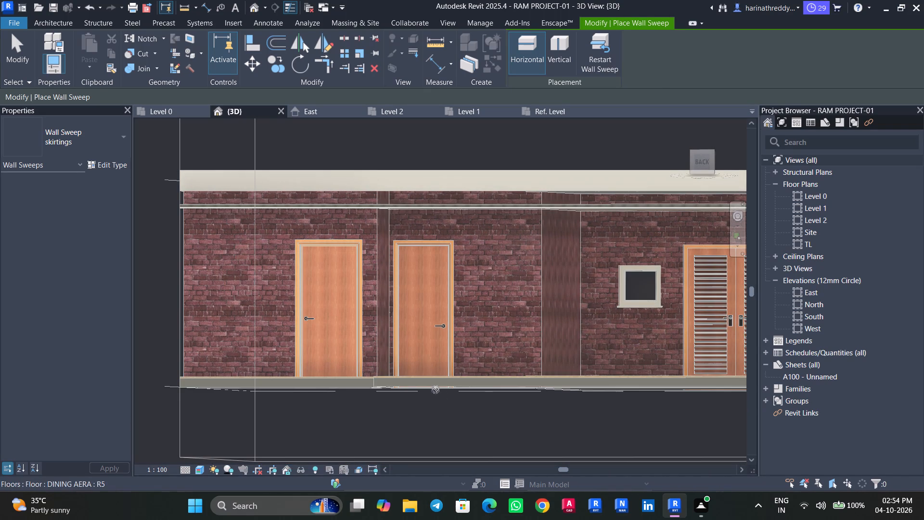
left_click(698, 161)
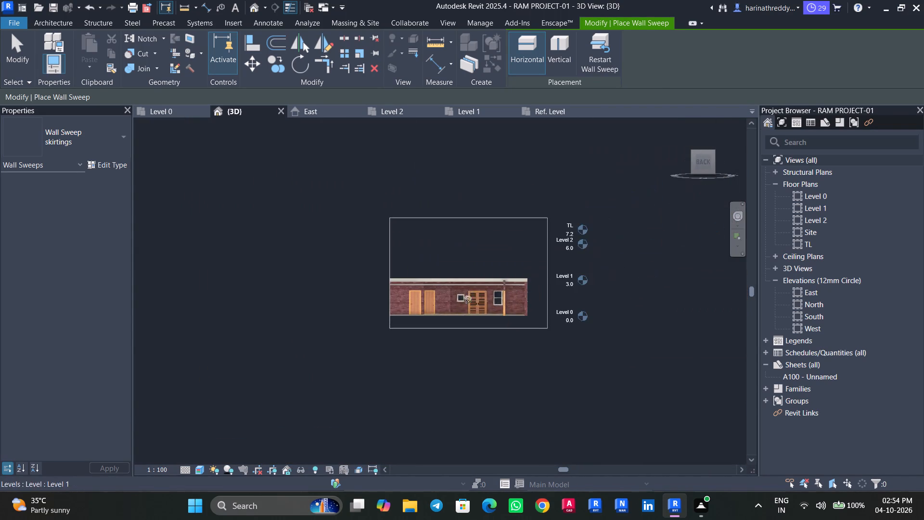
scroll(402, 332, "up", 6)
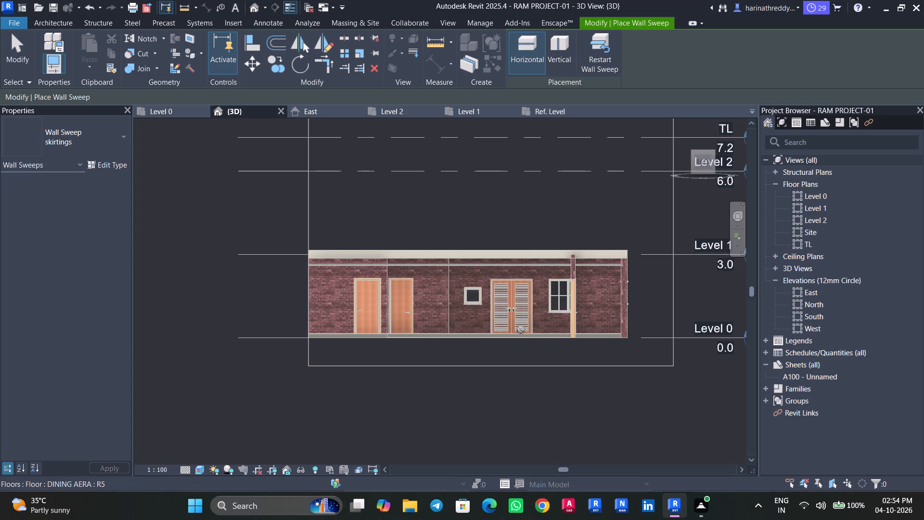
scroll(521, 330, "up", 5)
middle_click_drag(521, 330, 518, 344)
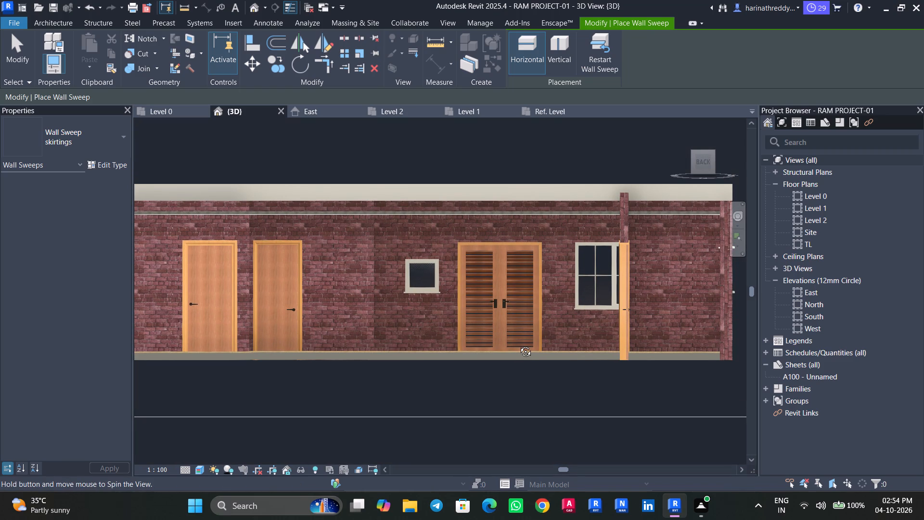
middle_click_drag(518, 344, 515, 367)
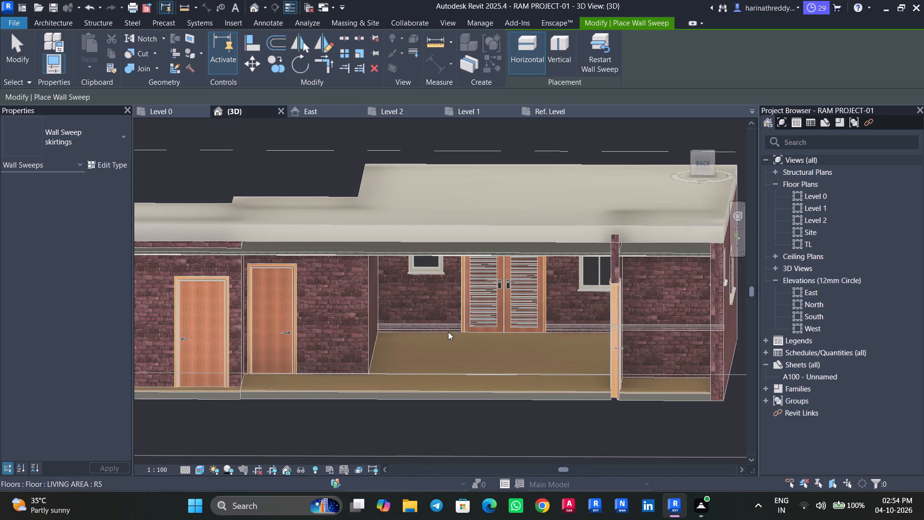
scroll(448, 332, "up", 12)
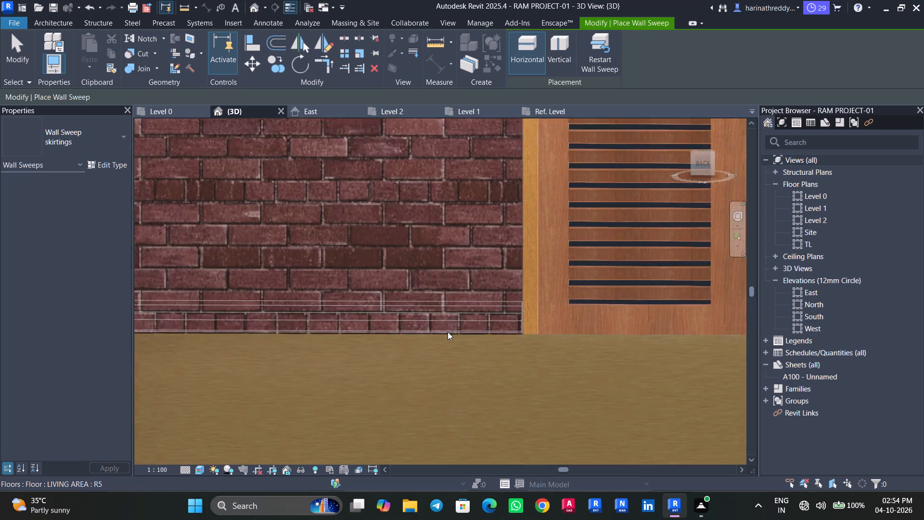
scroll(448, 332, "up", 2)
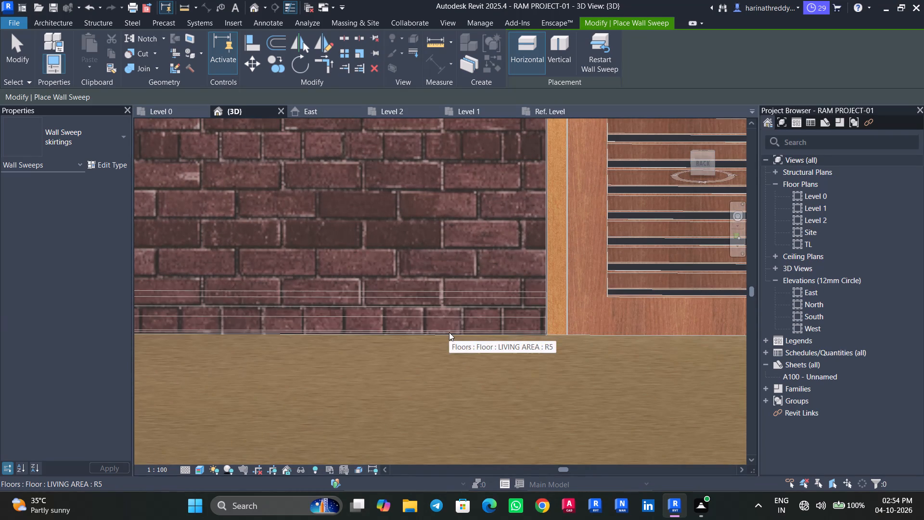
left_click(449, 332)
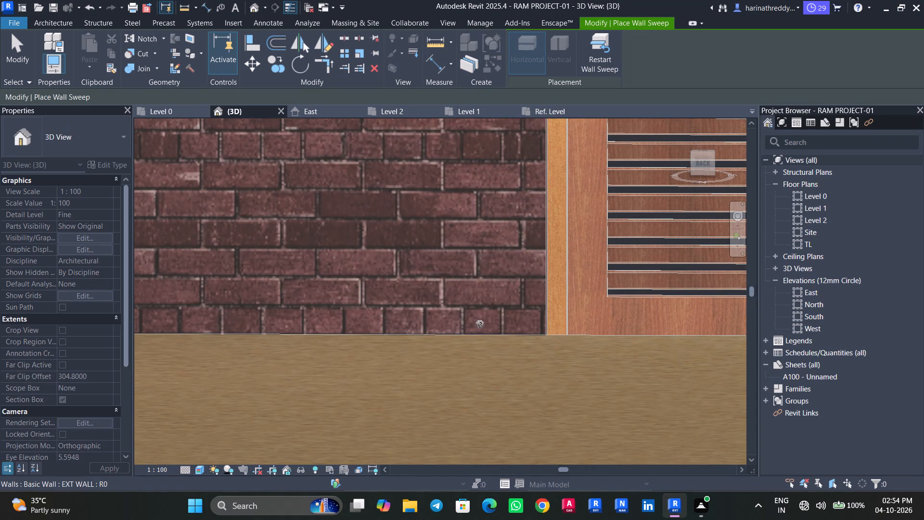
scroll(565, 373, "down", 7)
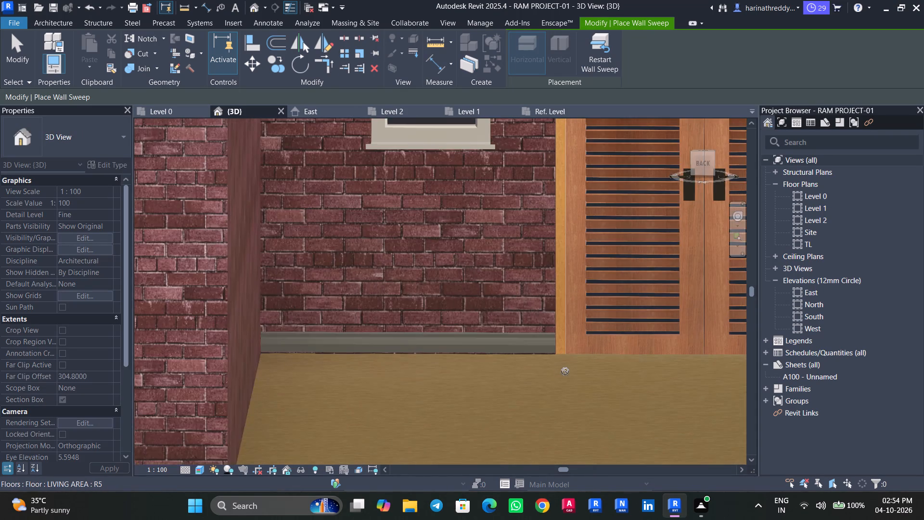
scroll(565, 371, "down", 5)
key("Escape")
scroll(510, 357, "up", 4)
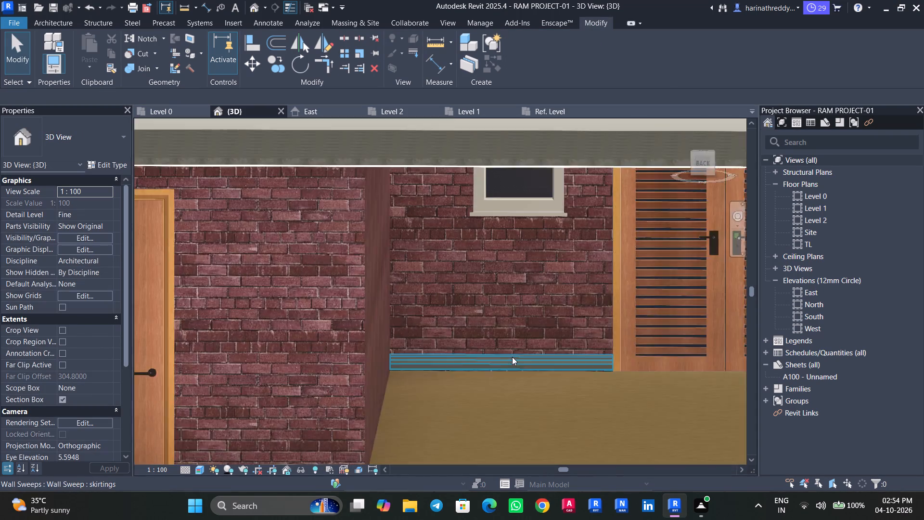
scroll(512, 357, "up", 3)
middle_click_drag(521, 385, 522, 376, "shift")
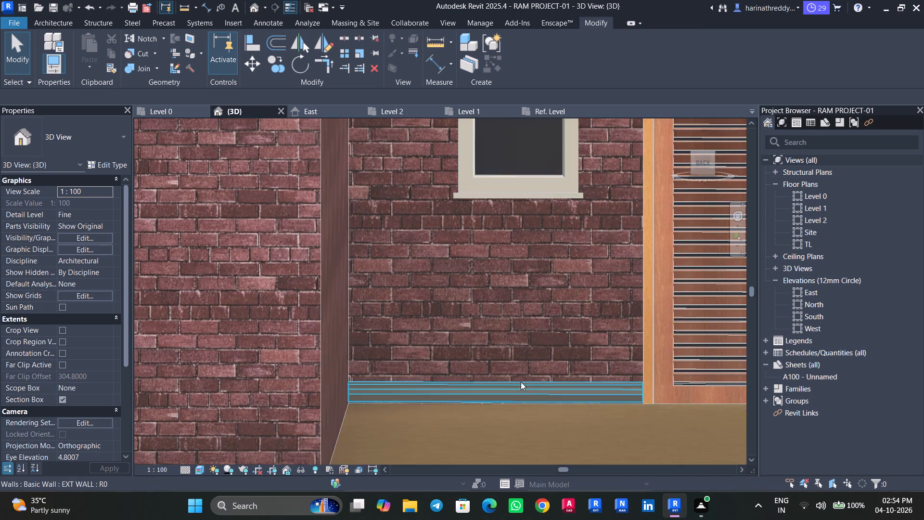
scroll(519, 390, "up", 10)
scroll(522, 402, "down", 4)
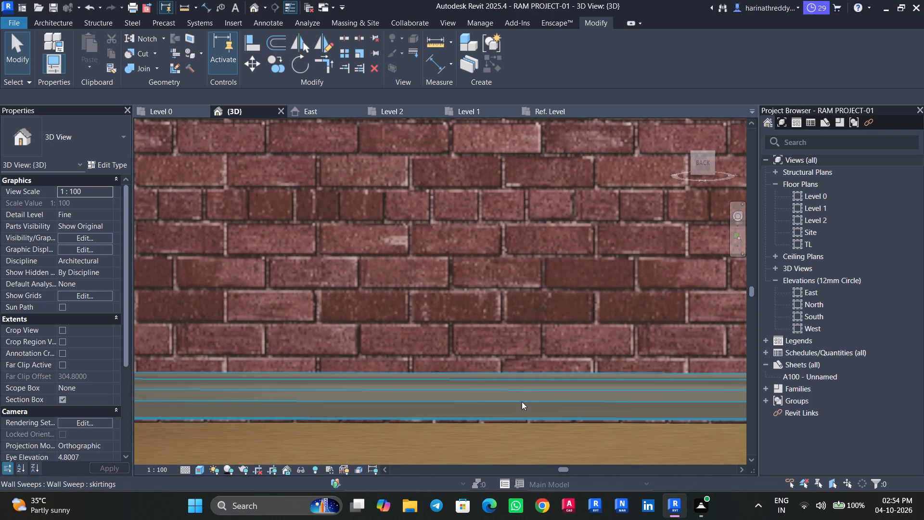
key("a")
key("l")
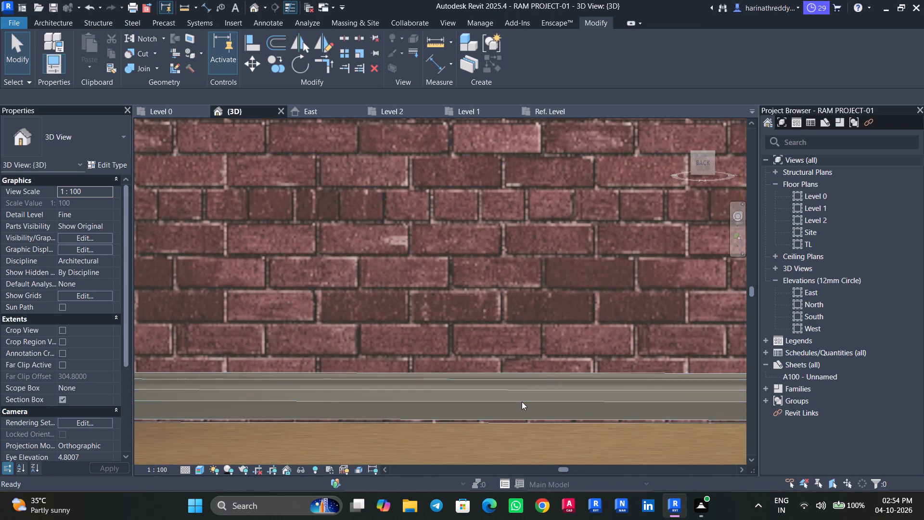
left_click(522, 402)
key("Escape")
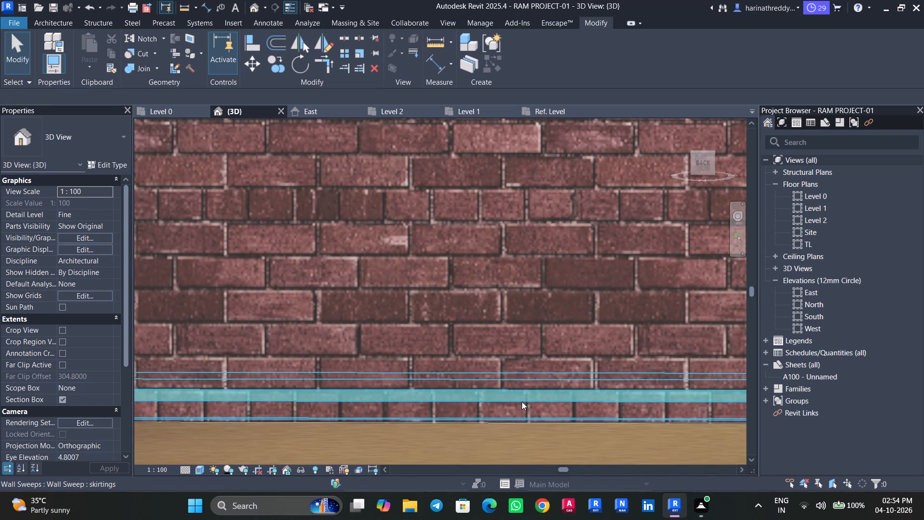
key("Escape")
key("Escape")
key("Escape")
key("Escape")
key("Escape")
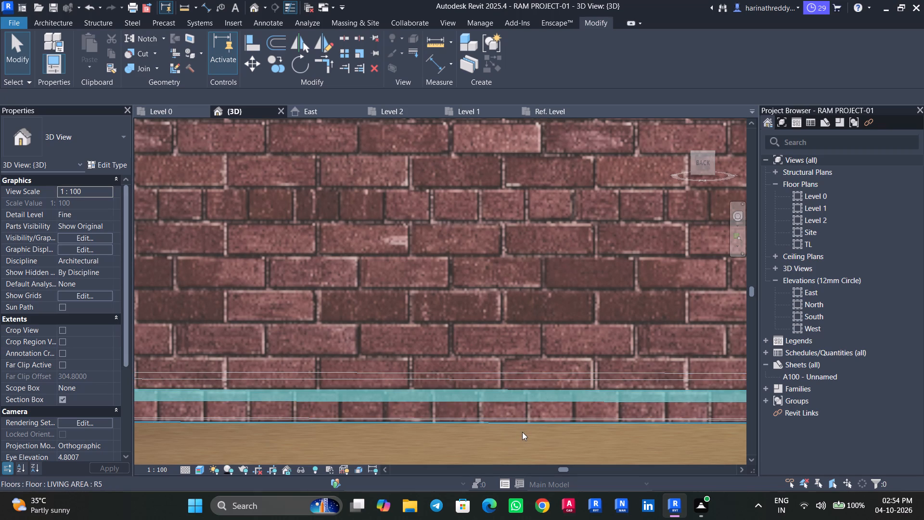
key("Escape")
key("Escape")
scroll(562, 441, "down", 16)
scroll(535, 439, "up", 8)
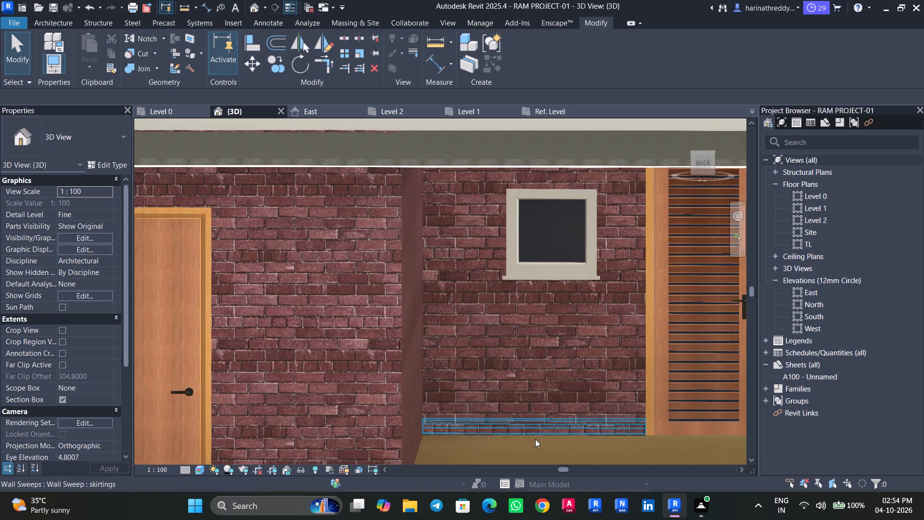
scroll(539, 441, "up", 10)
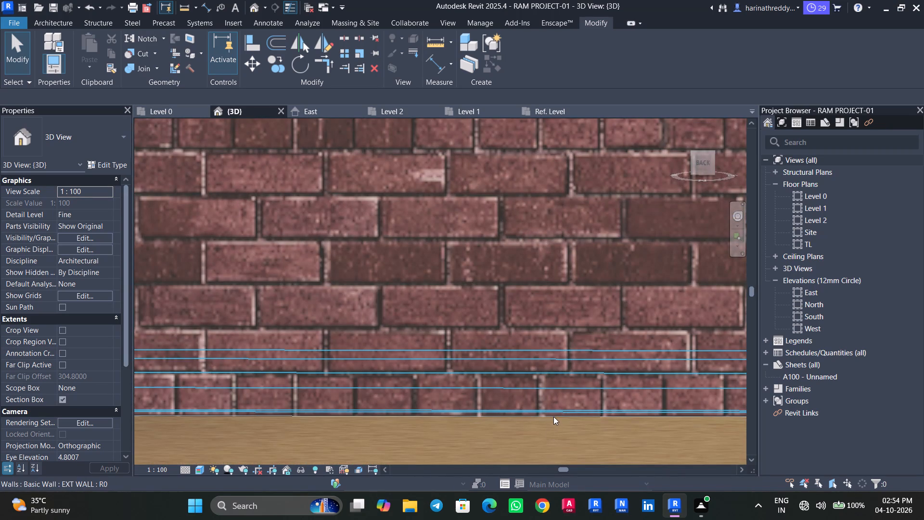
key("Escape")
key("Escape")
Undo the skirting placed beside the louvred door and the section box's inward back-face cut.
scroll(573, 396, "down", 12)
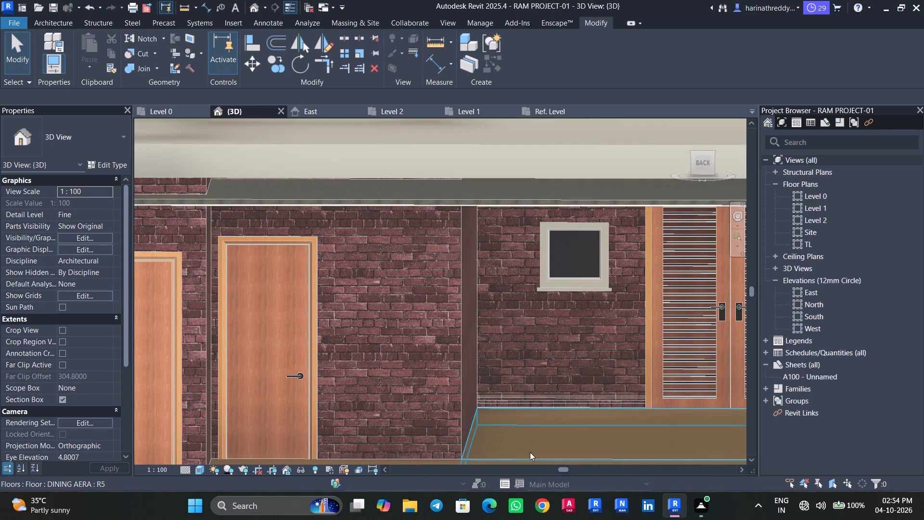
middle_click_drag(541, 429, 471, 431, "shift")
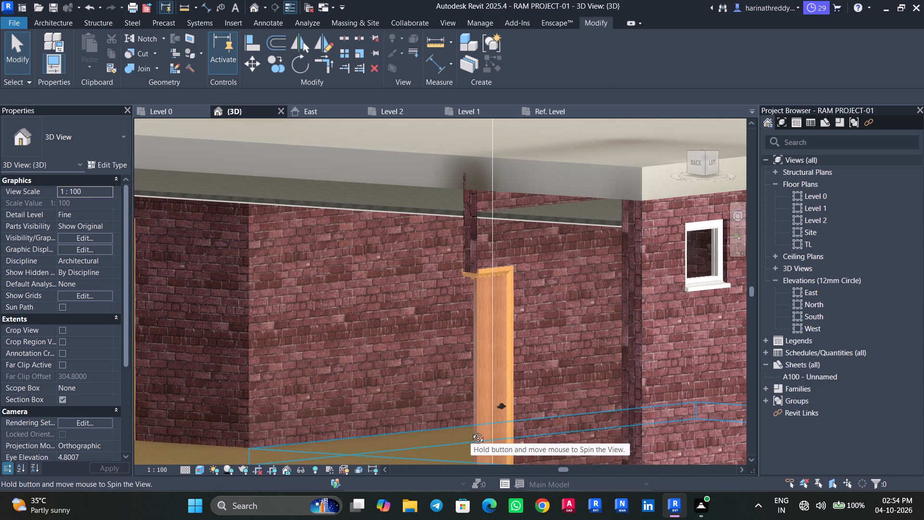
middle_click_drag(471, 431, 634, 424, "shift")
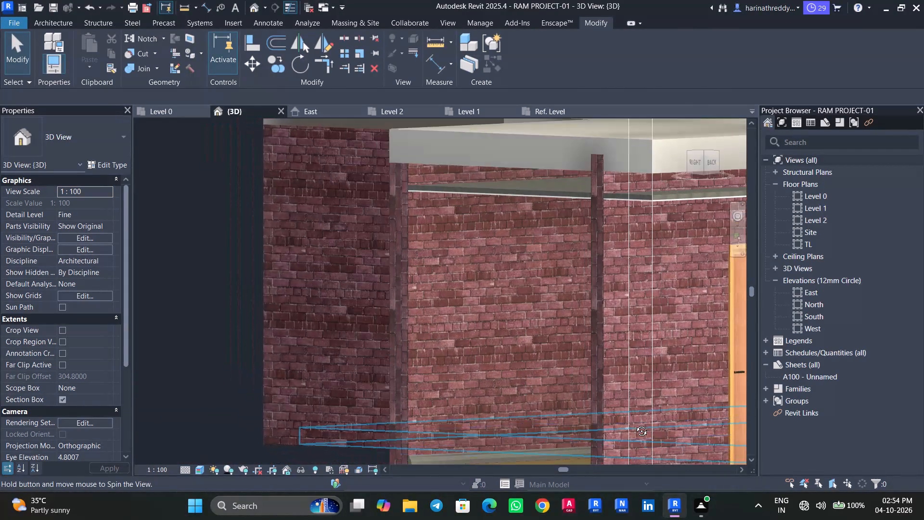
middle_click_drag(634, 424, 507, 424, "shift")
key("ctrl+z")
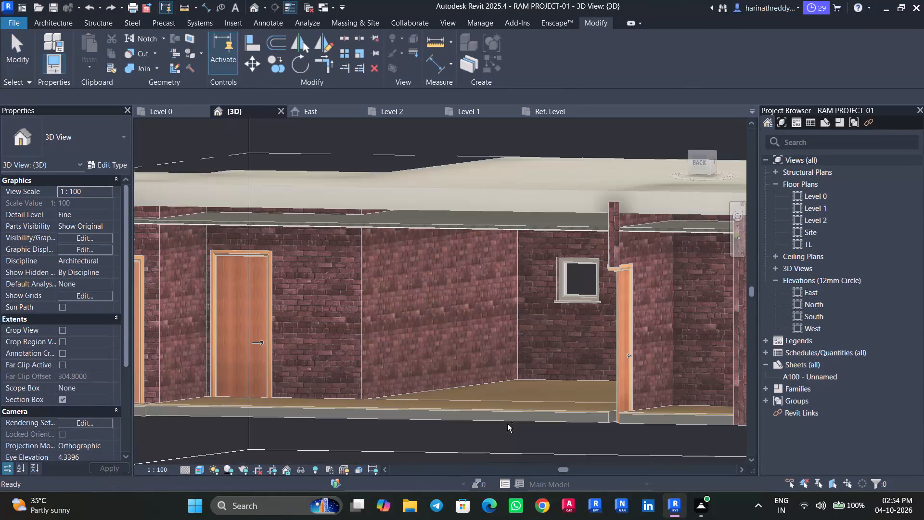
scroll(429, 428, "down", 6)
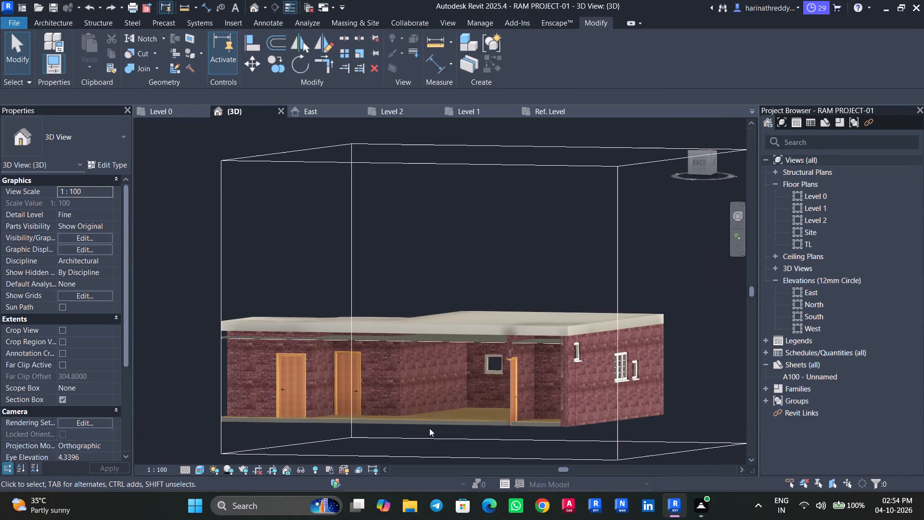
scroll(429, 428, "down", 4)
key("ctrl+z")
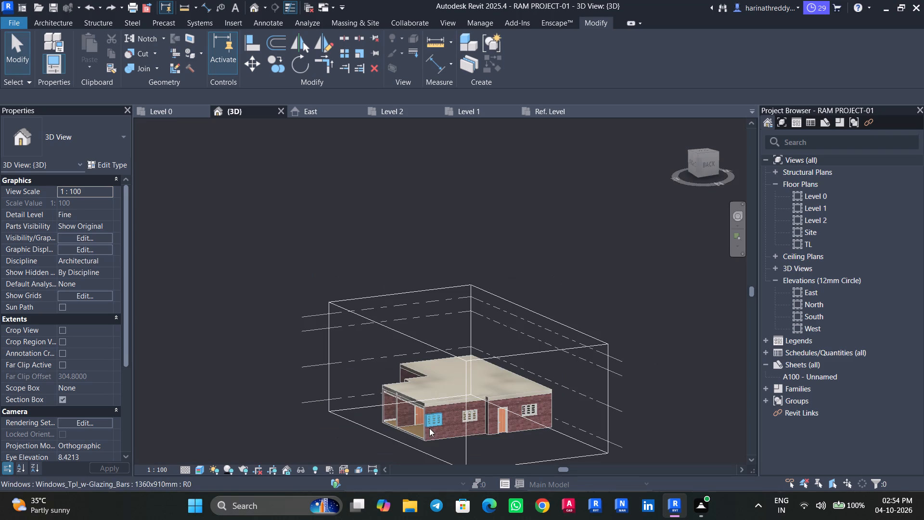
Place a skirtings wall sweep at floor level on the kitchen side of the wall with the door, shared with the EXTRA ROOM/ ENTERTAINMENT ROOM.
middle_click_drag(411, 441, 494, 435, "shift")
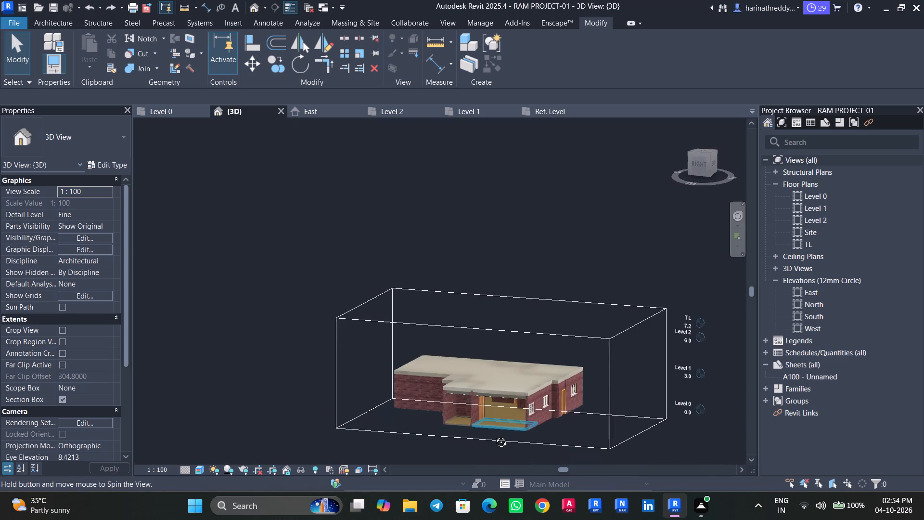
middle_click_drag(494, 435, 494, 435, "shift")
scroll(482, 430, "up", 8)
scroll(421, 421, "up", 6)
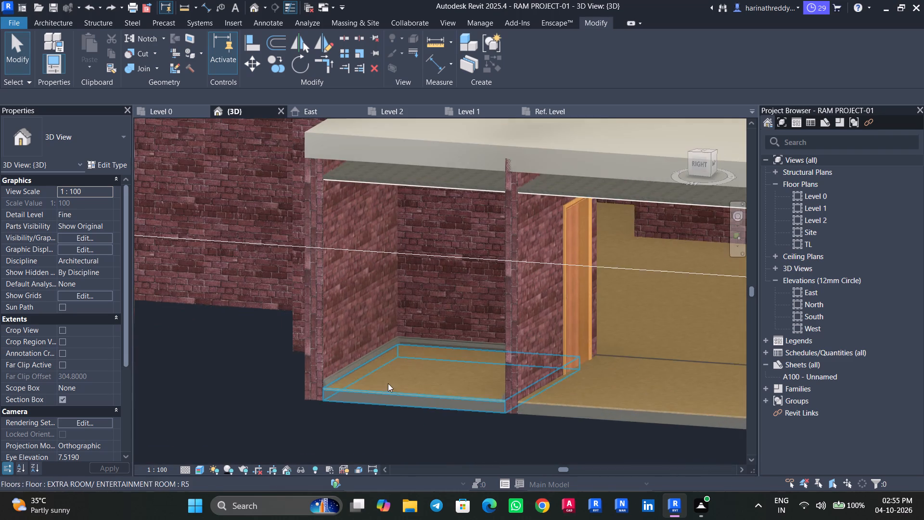
left_click(366, 359)
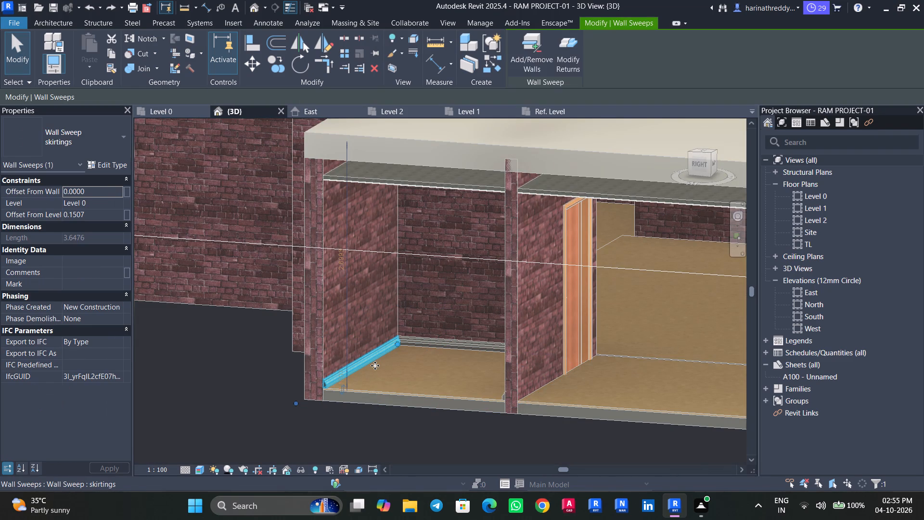
type("cs")
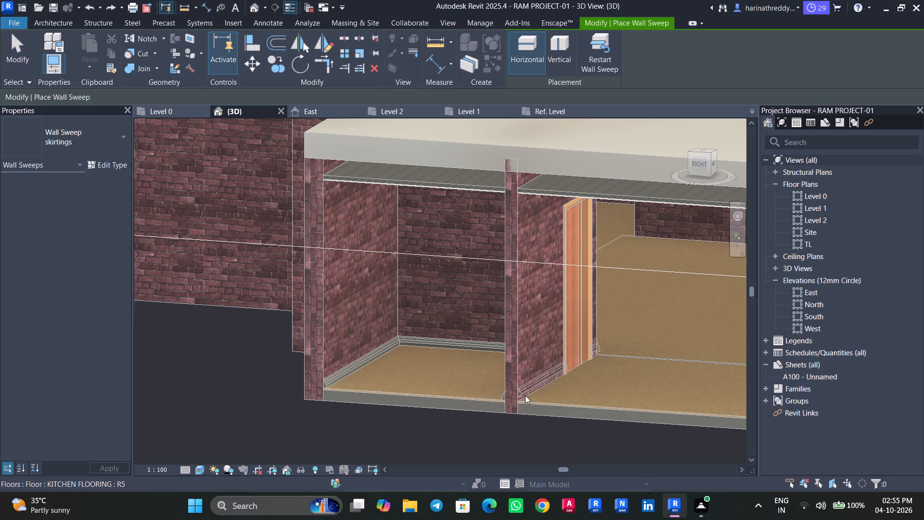
scroll(523, 399, "up", 13)
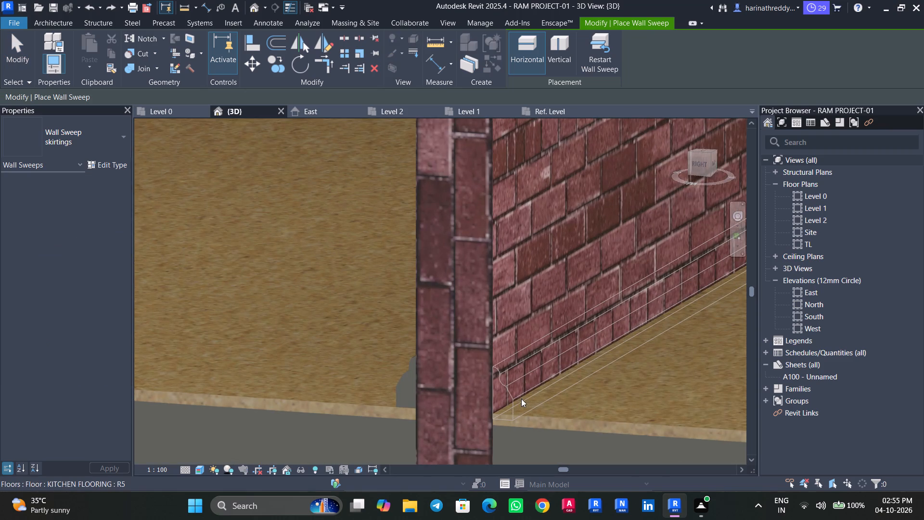
scroll(521, 399, "up", 4)
left_click(519, 395)
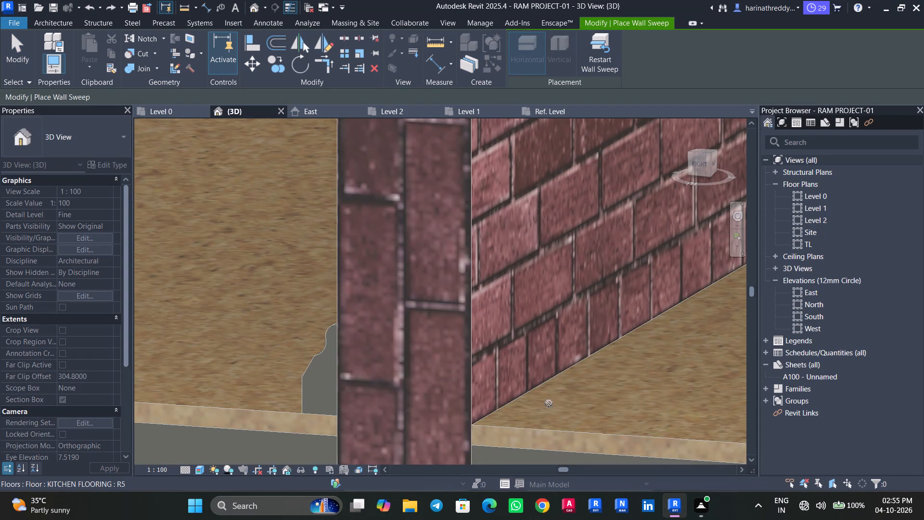
key("Escape")
scroll(552, 404, "down", 6)
scroll(552, 404, "up", 1)
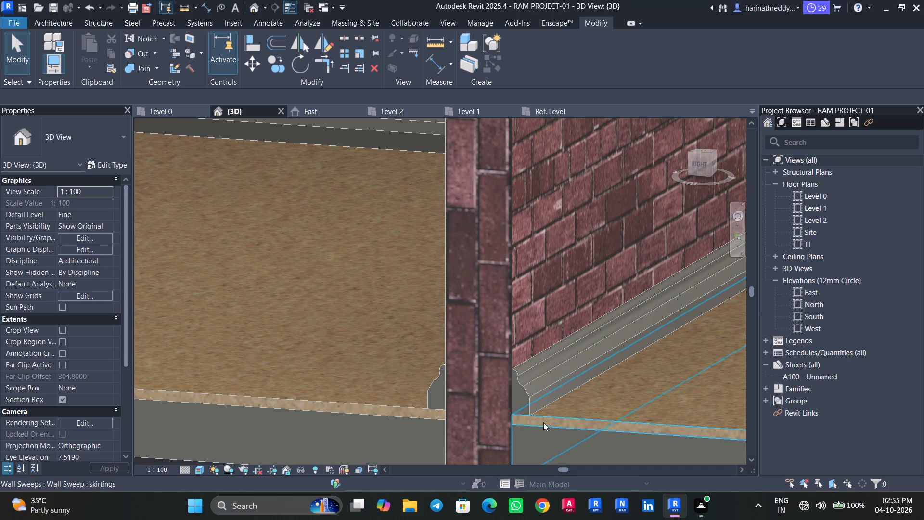
middle_click_drag(542, 423, 525, 422, "shift")
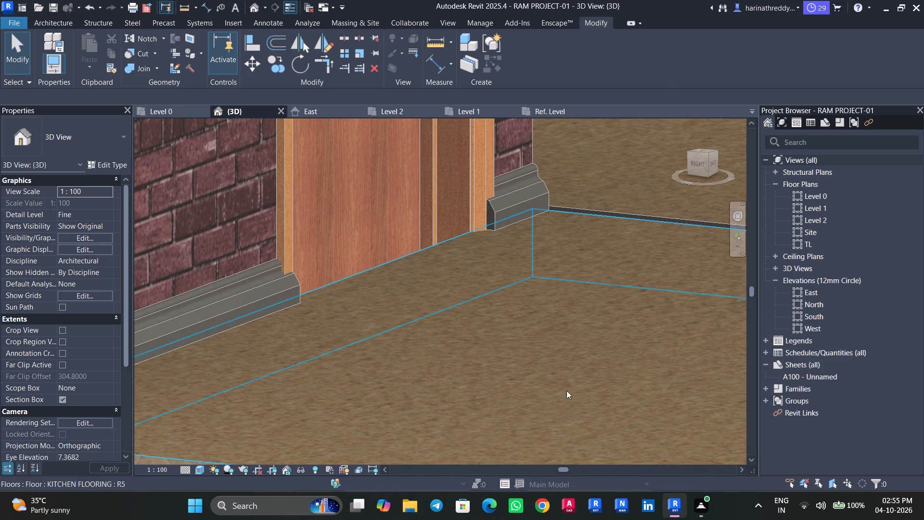
Examine the skirting profiles and floor edges around the wall between the kitchen and EXTRA ROOM/ ENTERTAINMENT ROOM, starting from the right view.
left_click(697, 164)
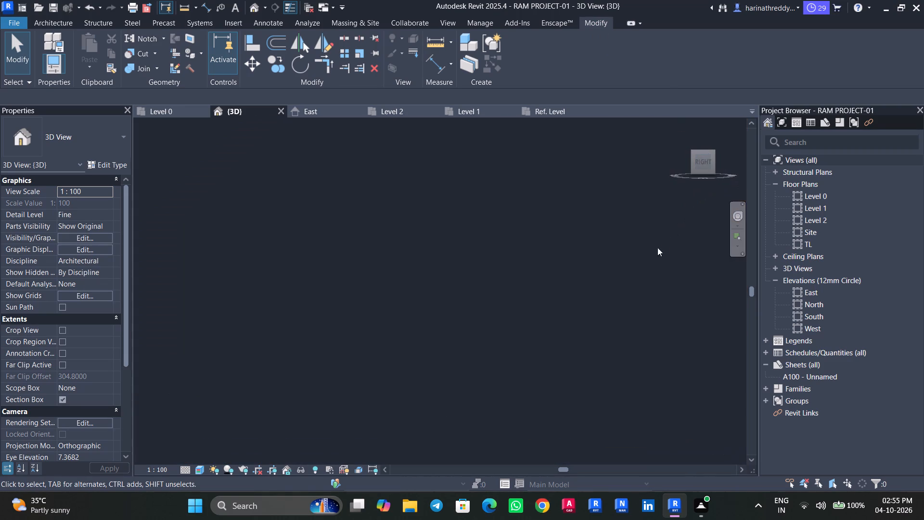
scroll(469, 323, "up", 8)
scroll(383, 322, "up", 7)
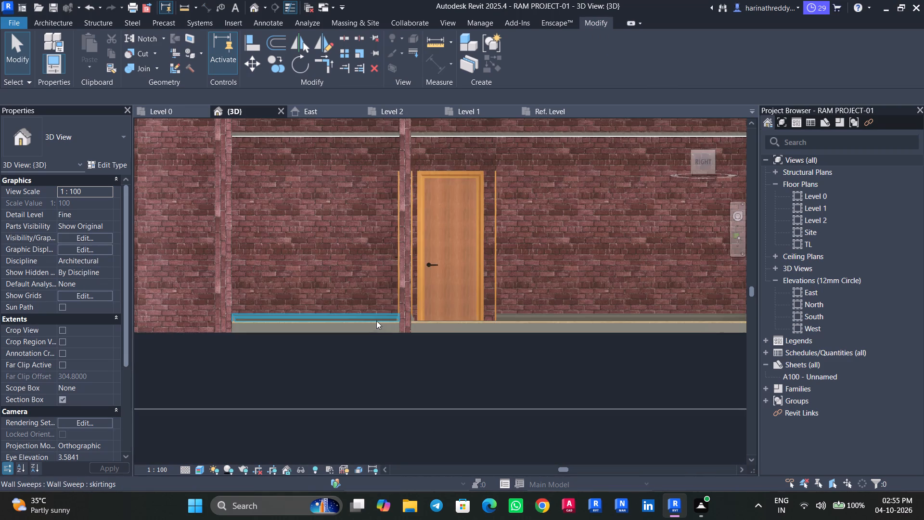
scroll(383, 317, "up", 5)
scroll(444, 333, "up", 6)
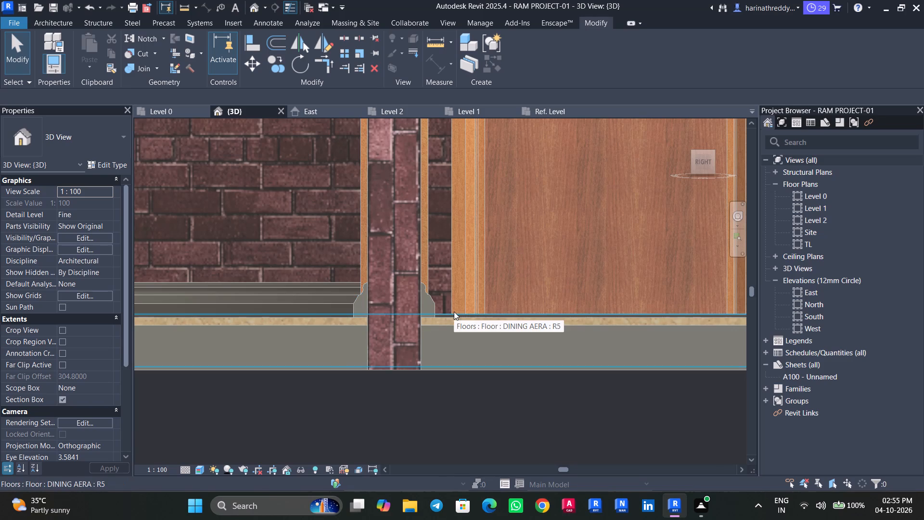
scroll(404, 318, "up", 9)
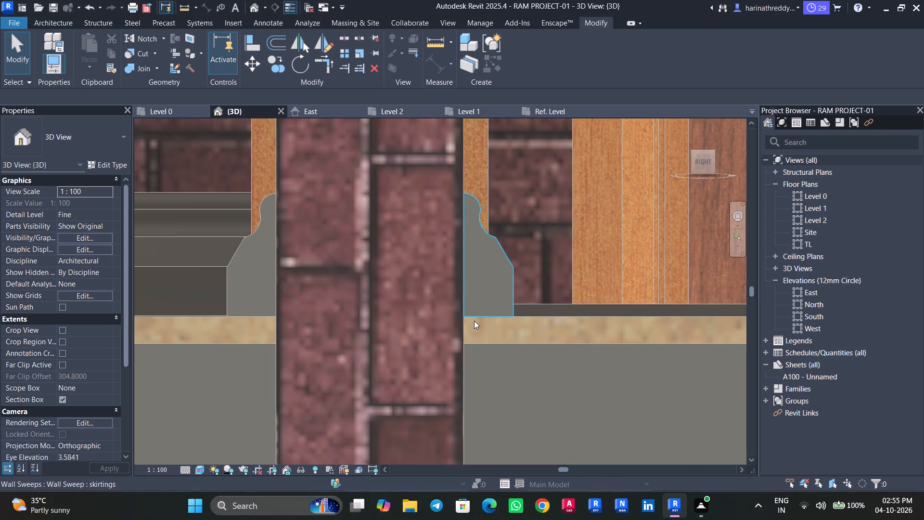
scroll(474, 321, "down", 3)
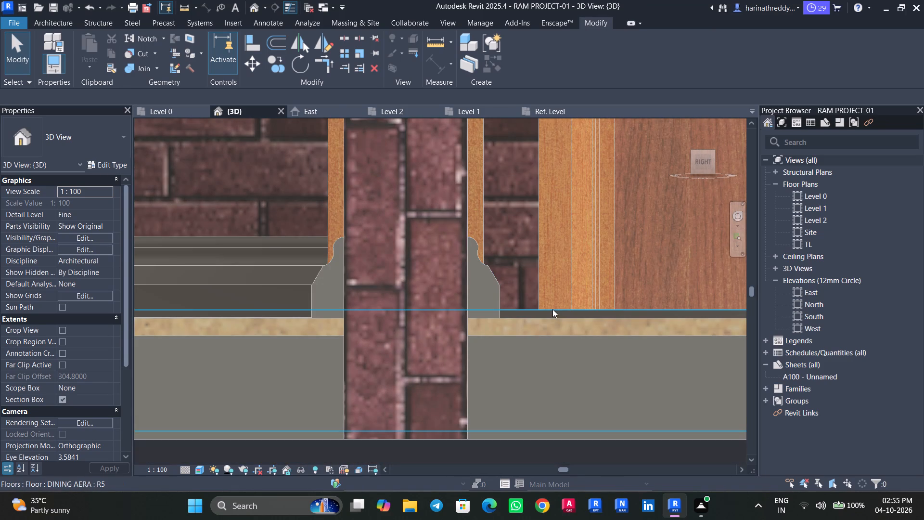
scroll(552, 309, "down", 6)
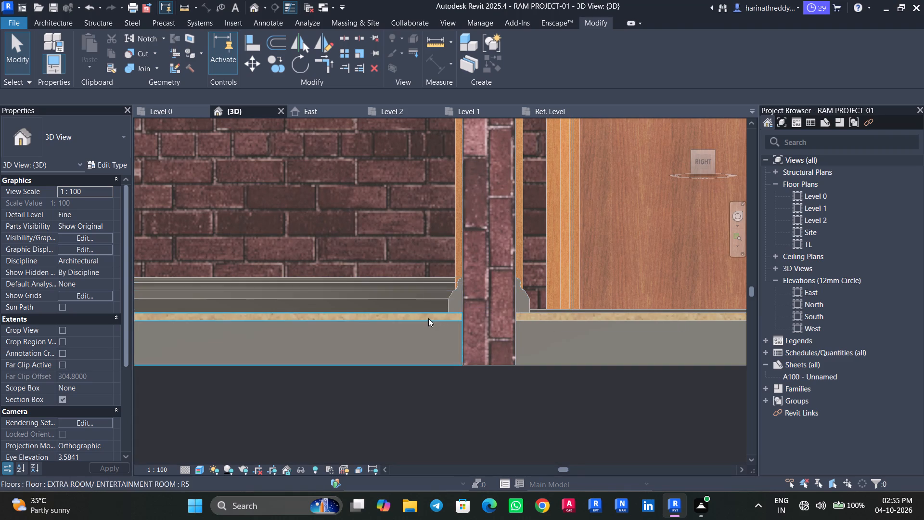
middle_click_drag(401, 308, 402, 310)
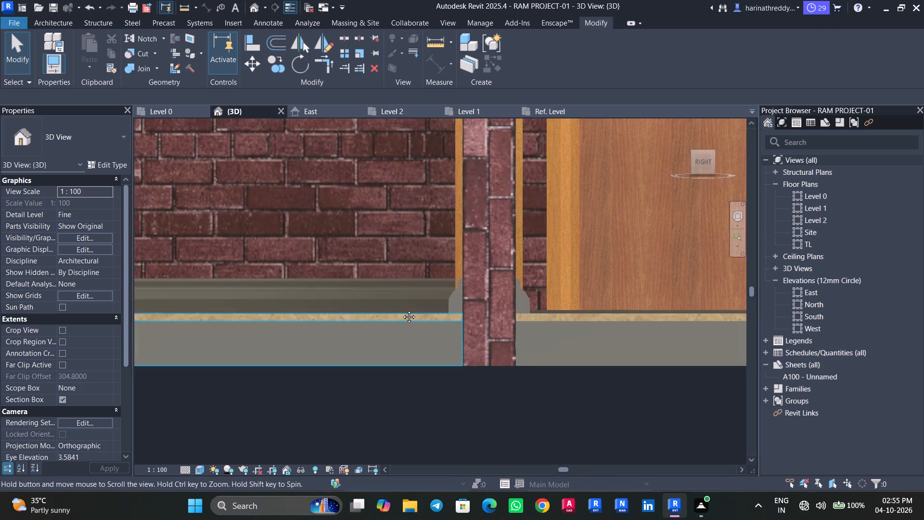
middle_click_drag(402, 310, 415, 365)
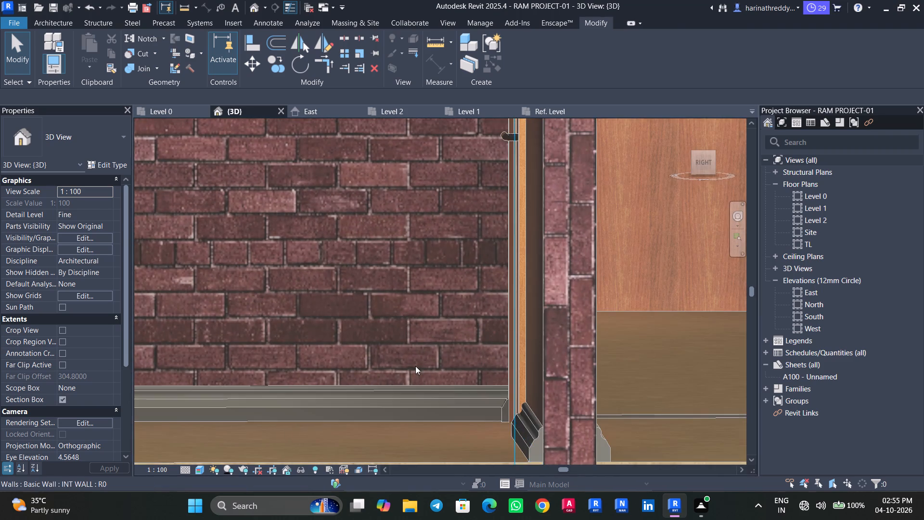
scroll(472, 393, "down", 1)
middle_click_drag(468, 390, 428, 344)
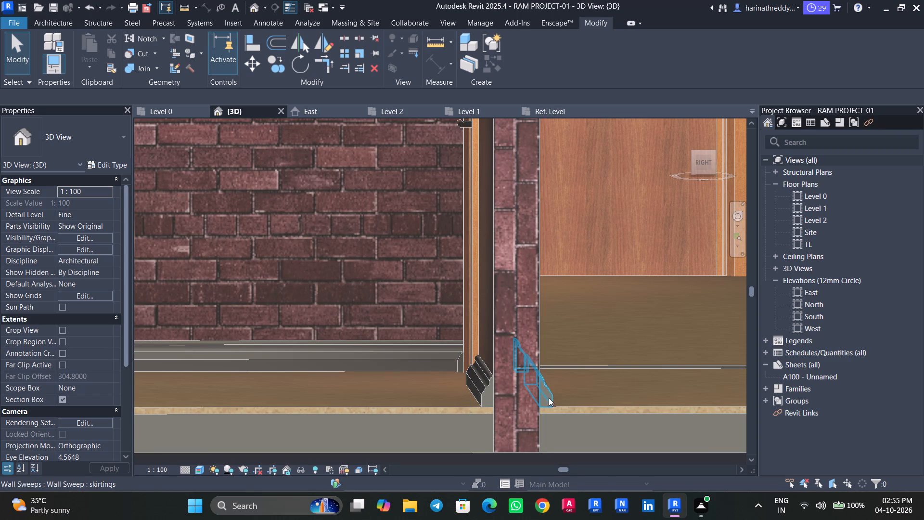
middle_click_drag(534, 396, 513, 396, "shift")
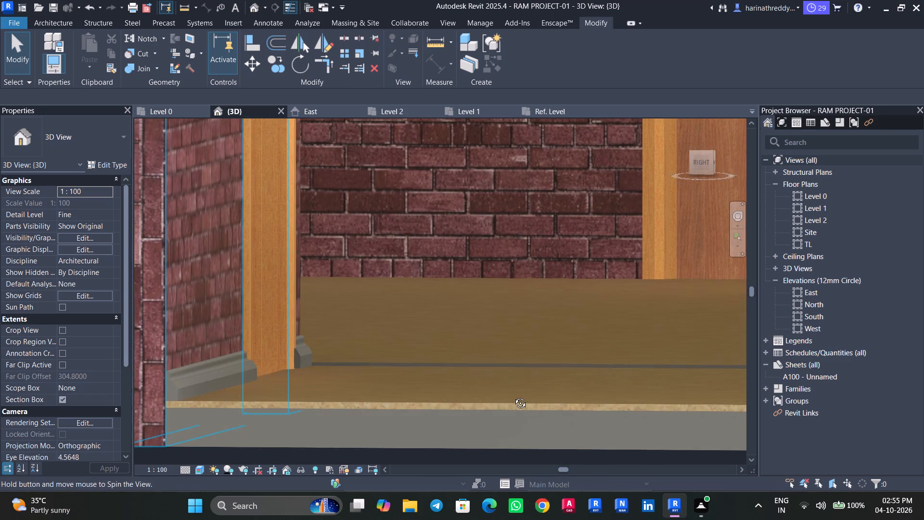
middle_click_drag(513, 396, 529, 390, "shift")
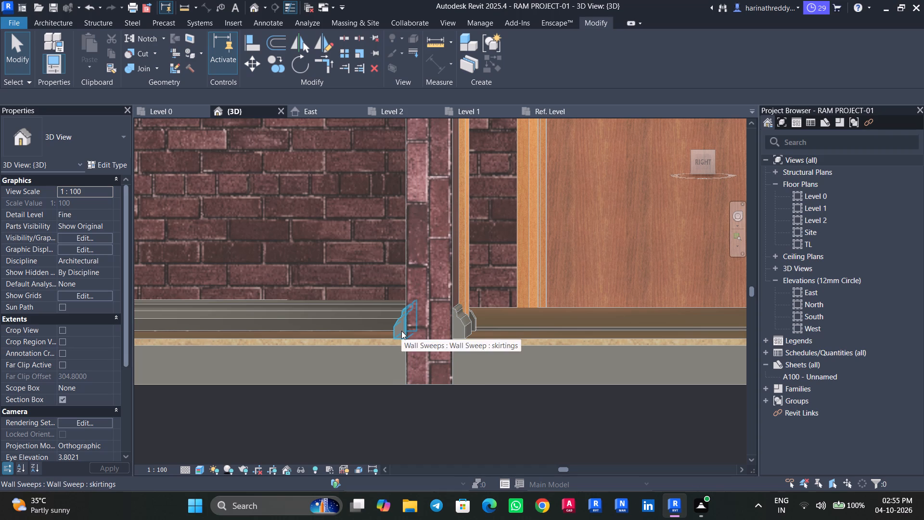
scroll(560, 349, "down", 6)
middle_click_drag(560, 349, 423, 364)
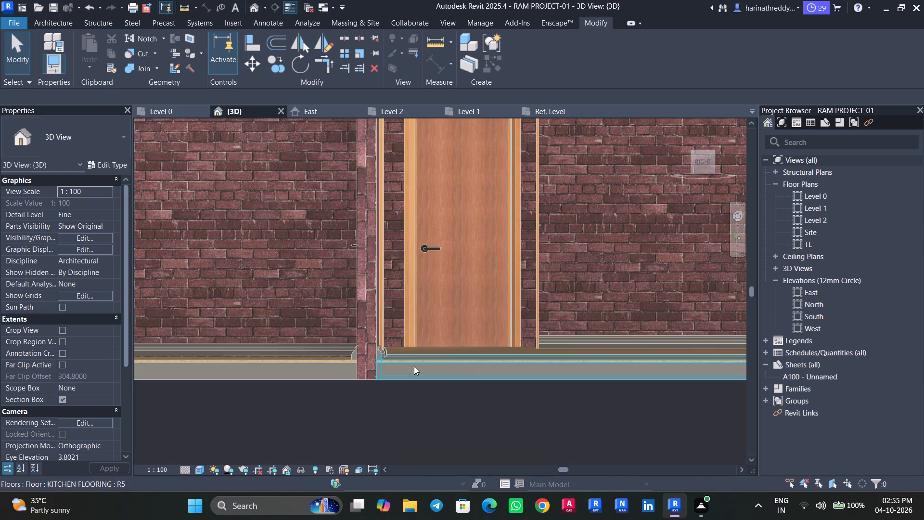
scroll(570, 339, "down", 5)
middle_click_drag(569, 340, 459, 371)
middle_click(459, 371)
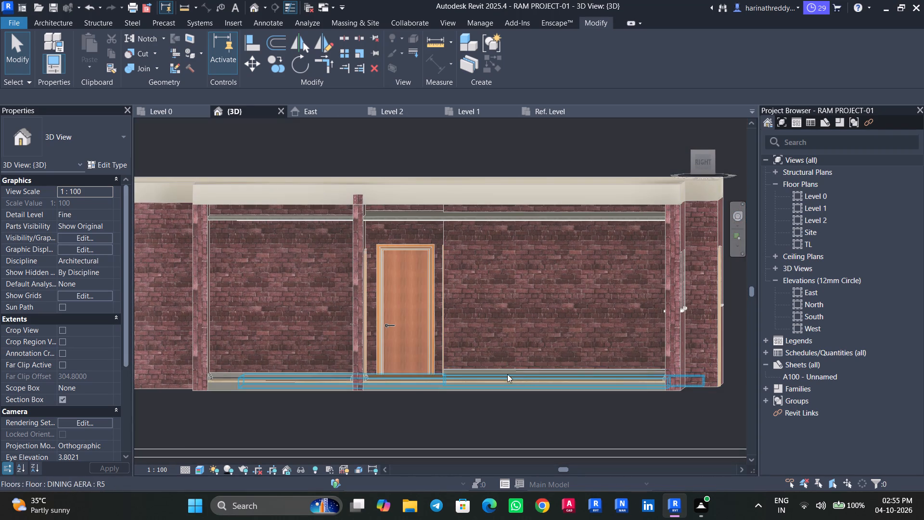
middle_click_drag(525, 374, 559, 390, "shift")
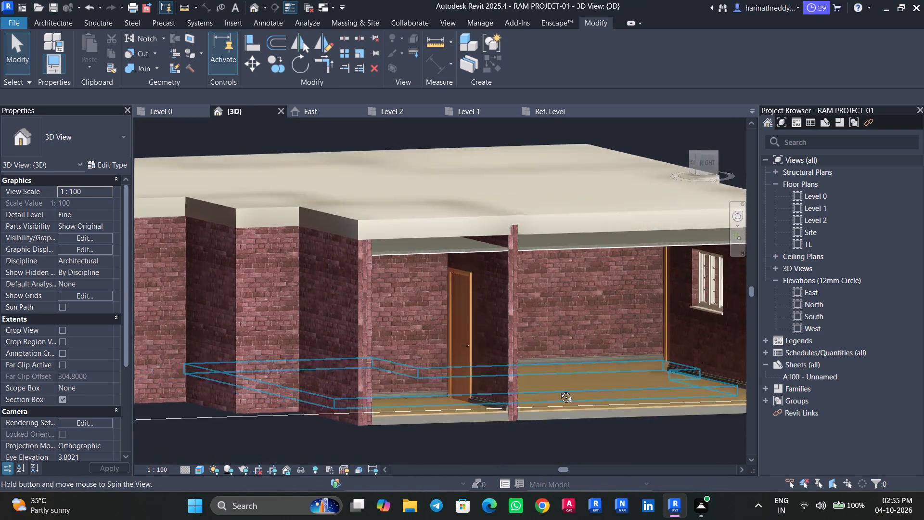
middle_click_drag(559, 390, 504, 403, "shift")
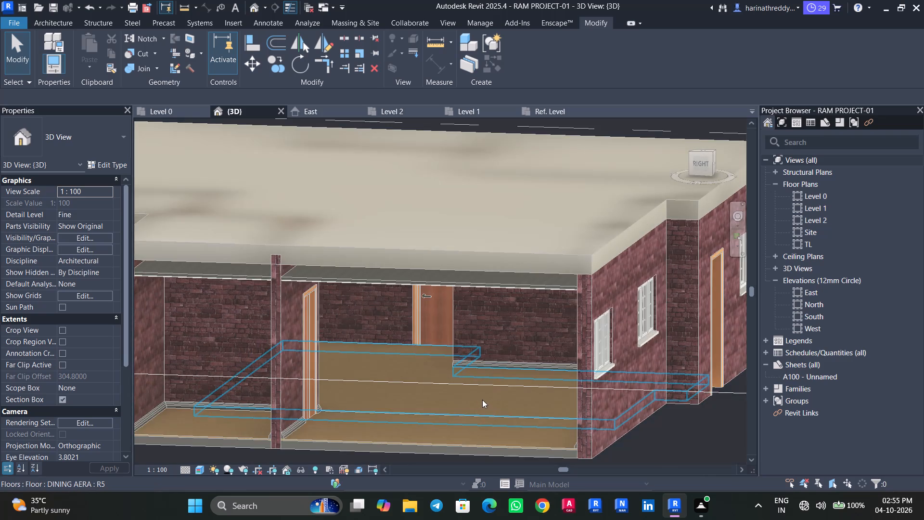
scroll(481, 397, "up", 4)
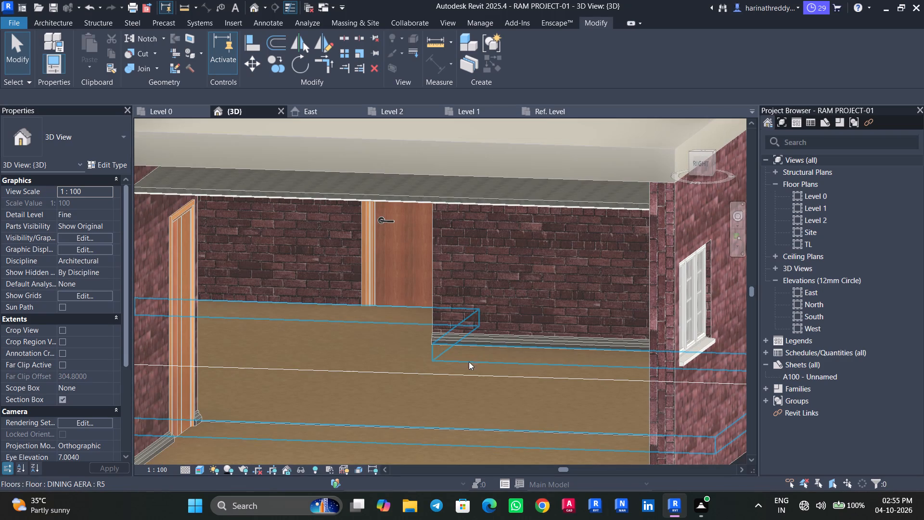
Extend the section box's right face outward until it clears the house's exterior wall on that side.
middle_click_drag(487, 367, 478, 366, "shift")
scroll(478, 366, "down", 13)
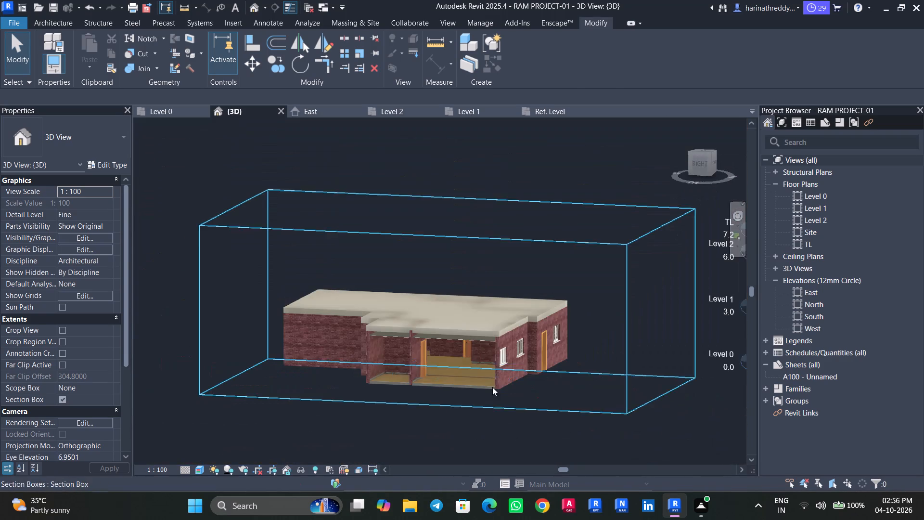
left_click(527, 409)
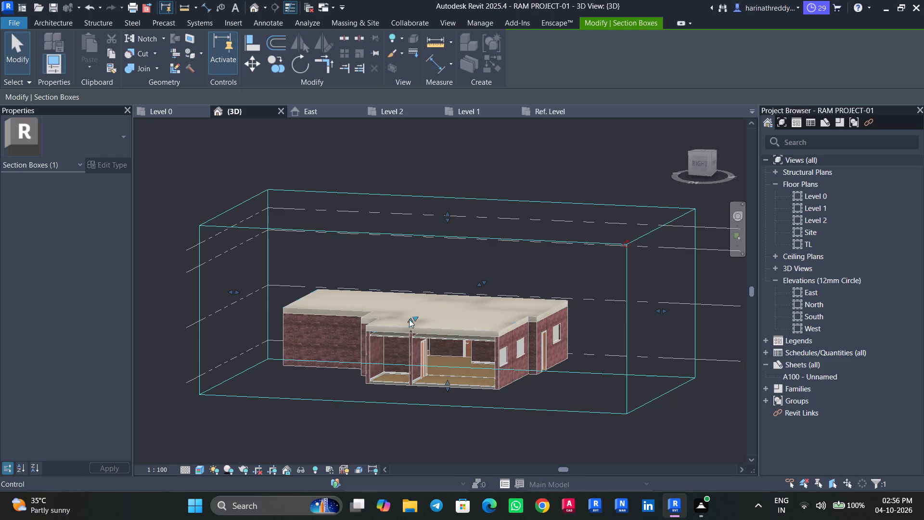
left_click_drag(411, 320, 359, 374)
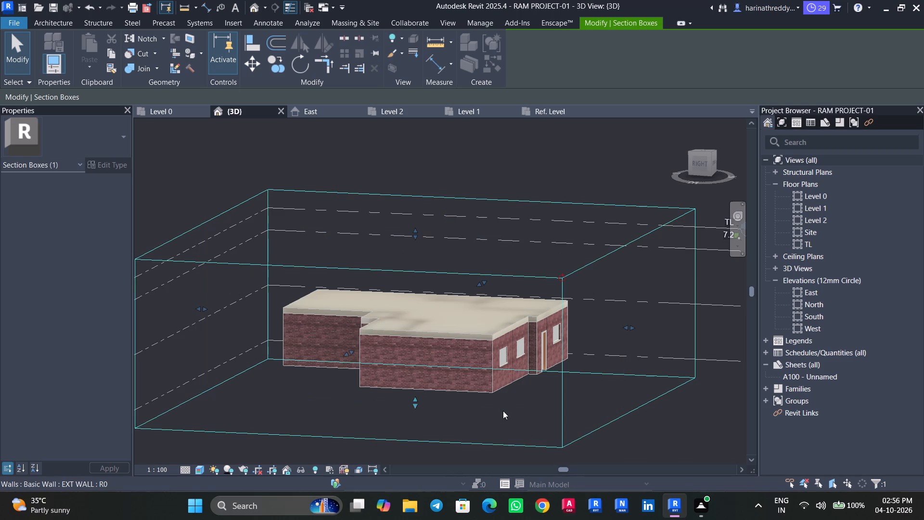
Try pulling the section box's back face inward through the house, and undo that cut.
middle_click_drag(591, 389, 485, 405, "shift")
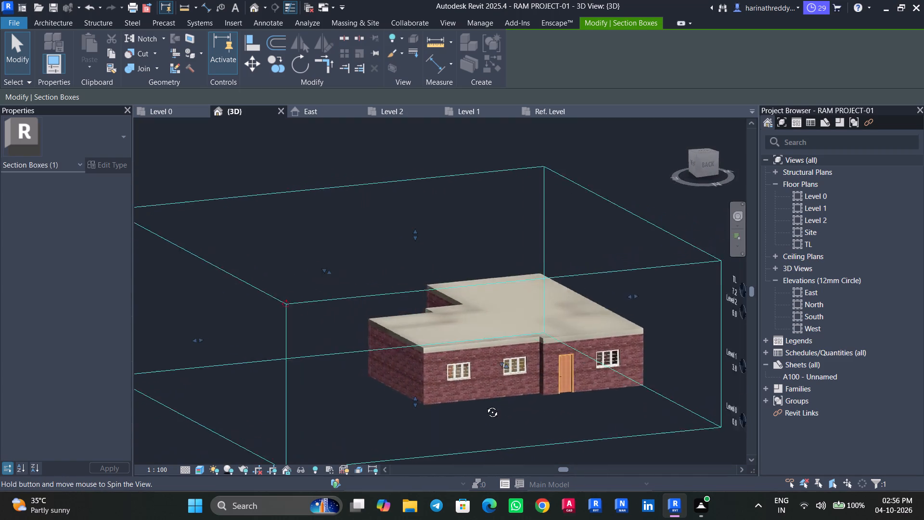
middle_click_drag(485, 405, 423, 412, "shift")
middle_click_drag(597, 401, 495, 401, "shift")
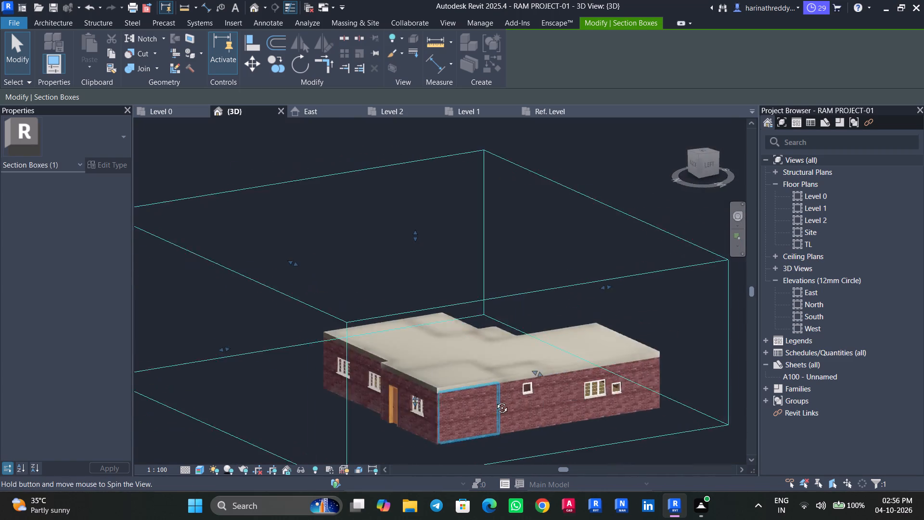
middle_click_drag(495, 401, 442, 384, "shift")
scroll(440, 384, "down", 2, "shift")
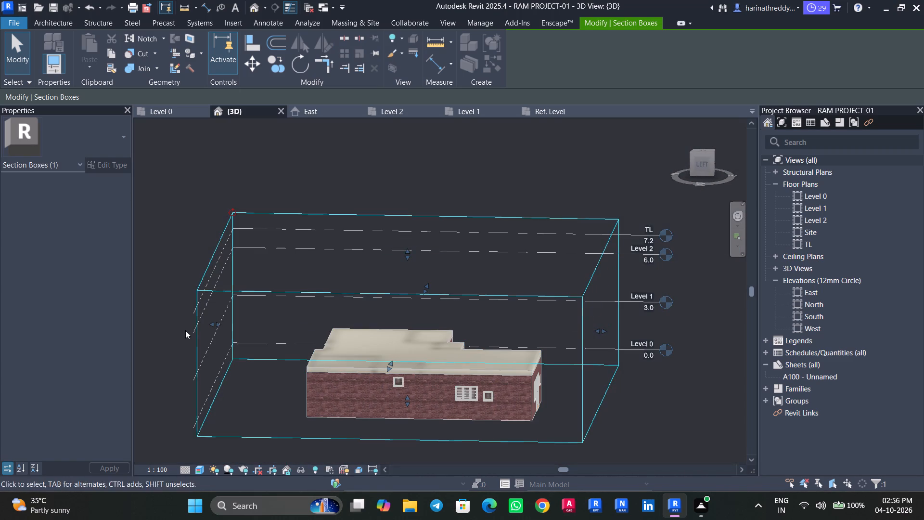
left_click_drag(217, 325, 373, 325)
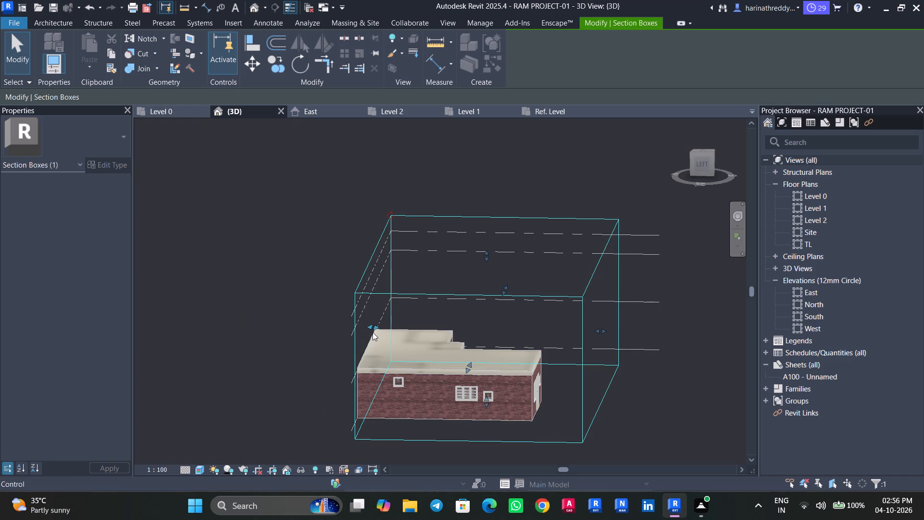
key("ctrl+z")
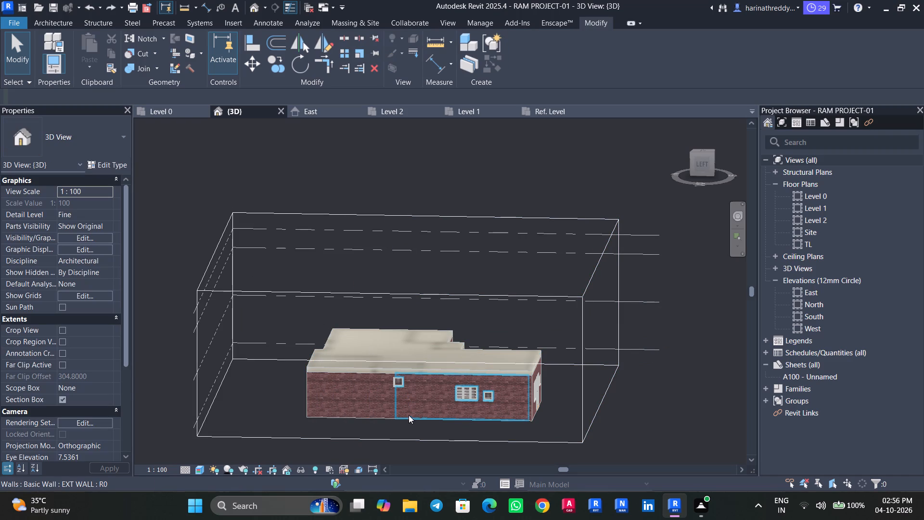
Move the section box's left face inward to cut open the rooms behind the windowed exterior wall, exposing the living area floor.
left_click(404, 438)
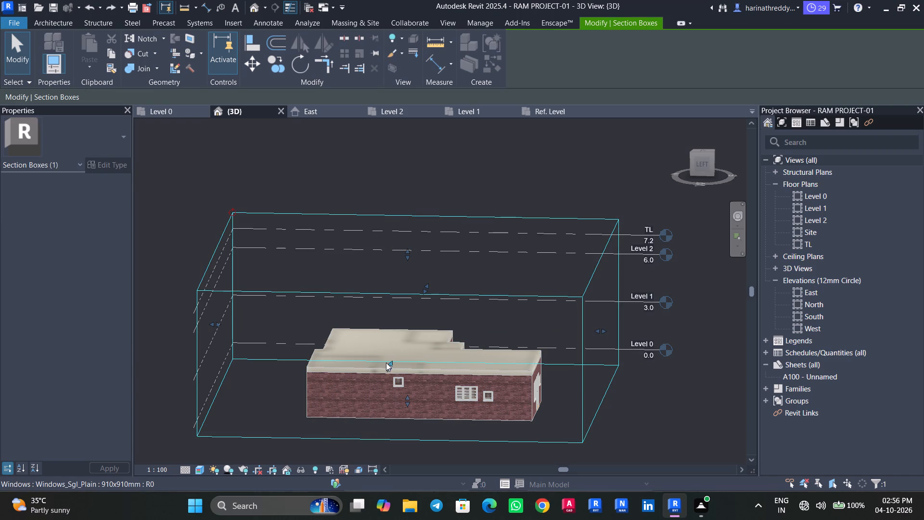
left_click_drag(390, 365, 410, 336)
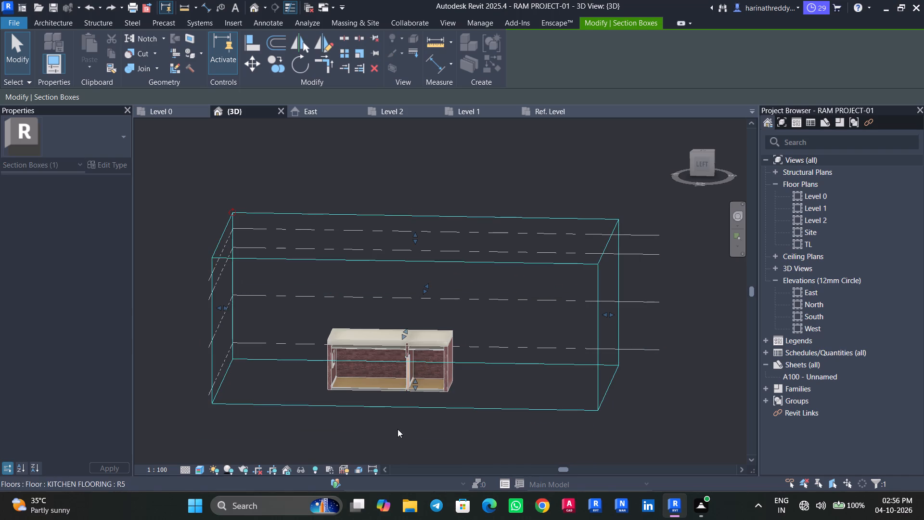
scroll(373, 401, "down", 1)
scroll(373, 401, "up", 10)
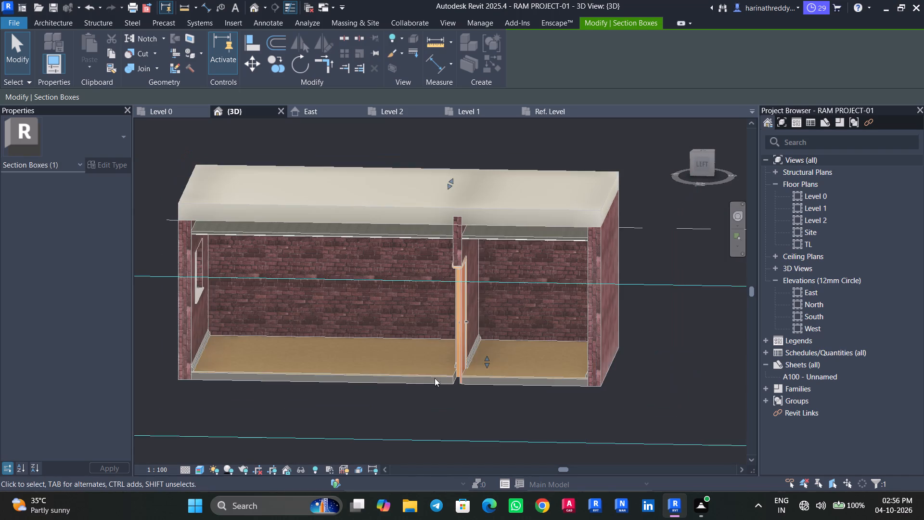
scroll(443, 372, "up", 1)
scroll(472, 312, "down", 2)
scroll(472, 316, "up", 1)
scroll(472, 316, "down", 1)
scroll(472, 316, "up", 1)
scroll(472, 316, "down", 2)
scroll(490, 355, "down", 6)
left_click_drag(474, 294, 469, 317)
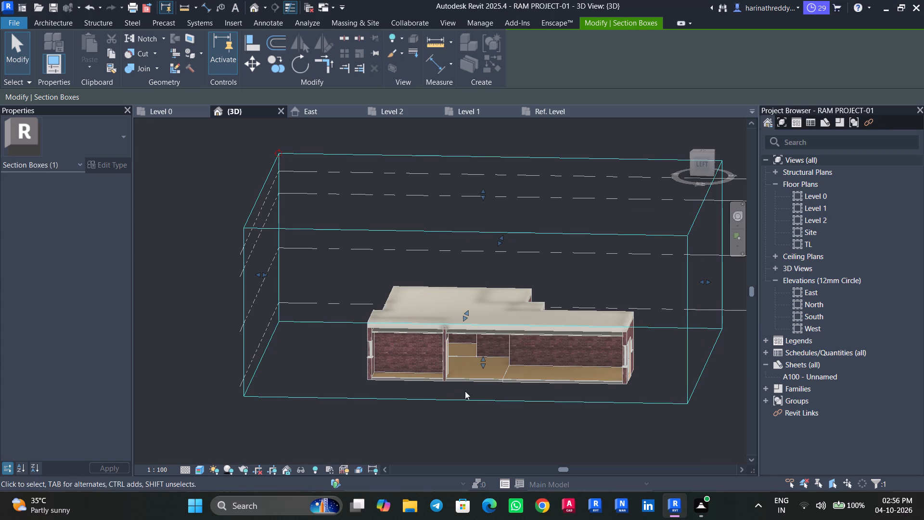
Place a horizontal skirtings wall sweep along the base of the guest bedroom's interior wall, just above its floor.
middle_click_drag(468, 403, 454, 417)
scroll(453, 390, "up", 5)
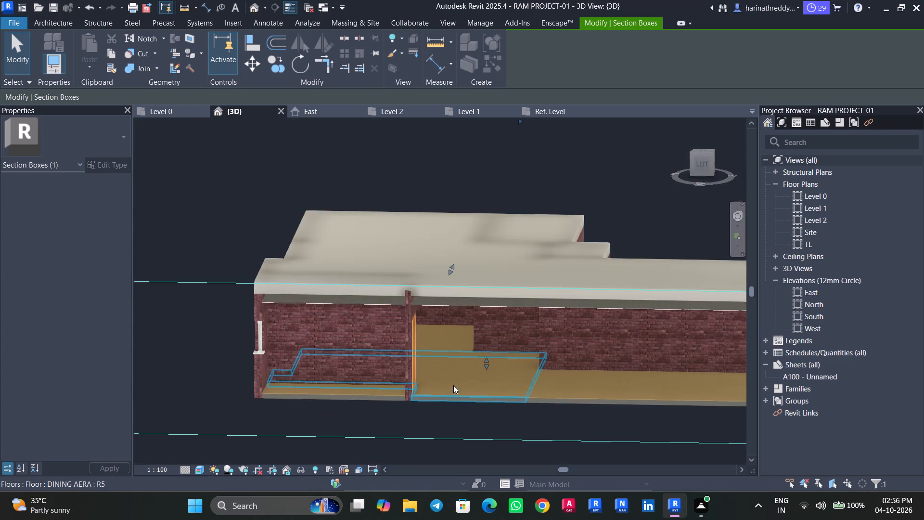
scroll(453, 385, "up", 9)
middle_click_drag(449, 368, 424, 322)
middle_click_drag(432, 335, 423, 321, "shift")
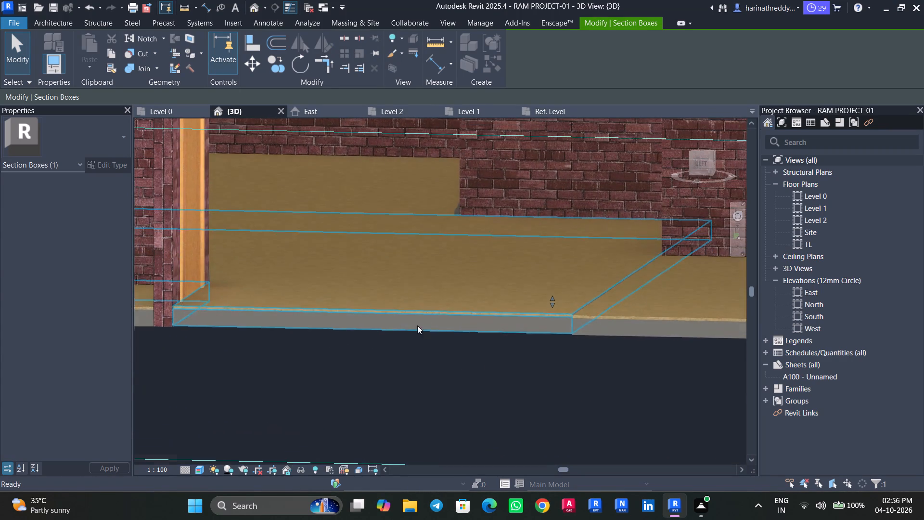
scroll(339, 327, "down", 3)
middle_click_drag(248, 320, 314, 301)
scroll(292, 306, "down", 1)
middle_click(314, 301)
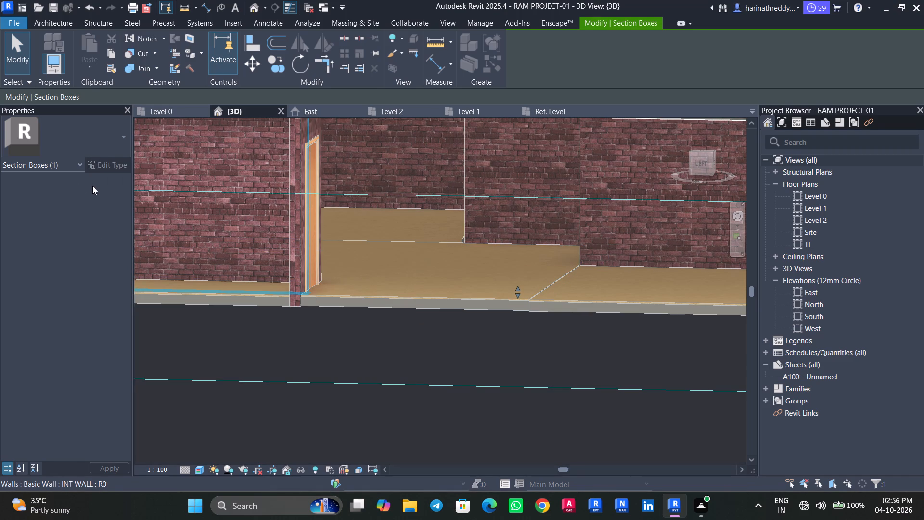
left_click(64, 21)
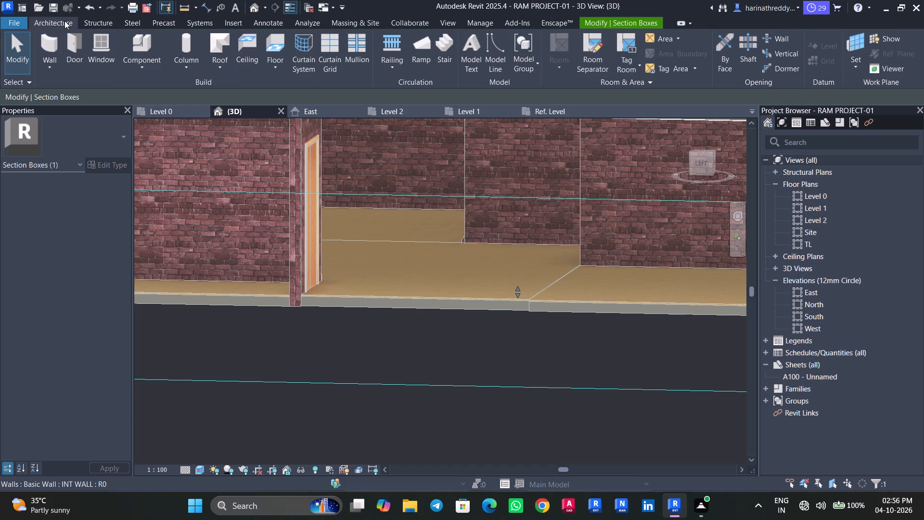
left_click(59, 60)
left_click(78, 156)
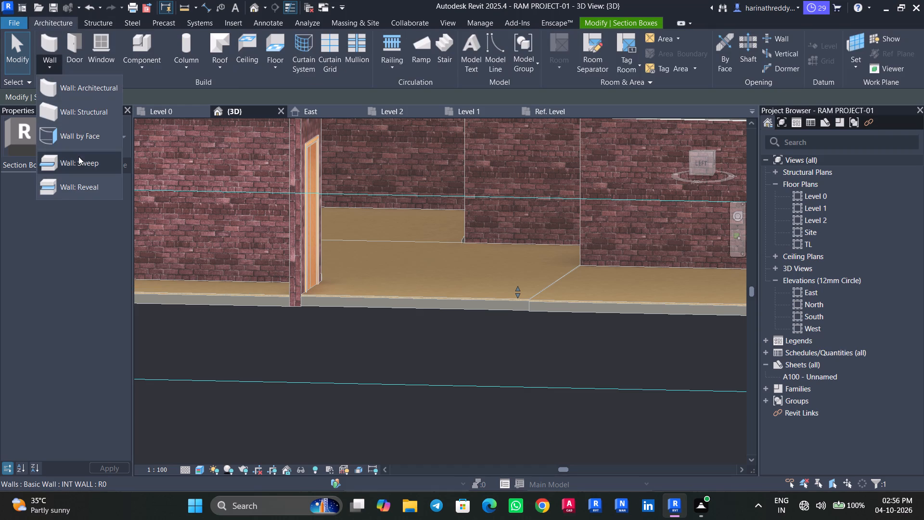
middle_click_drag(490, 254, 163, 206)
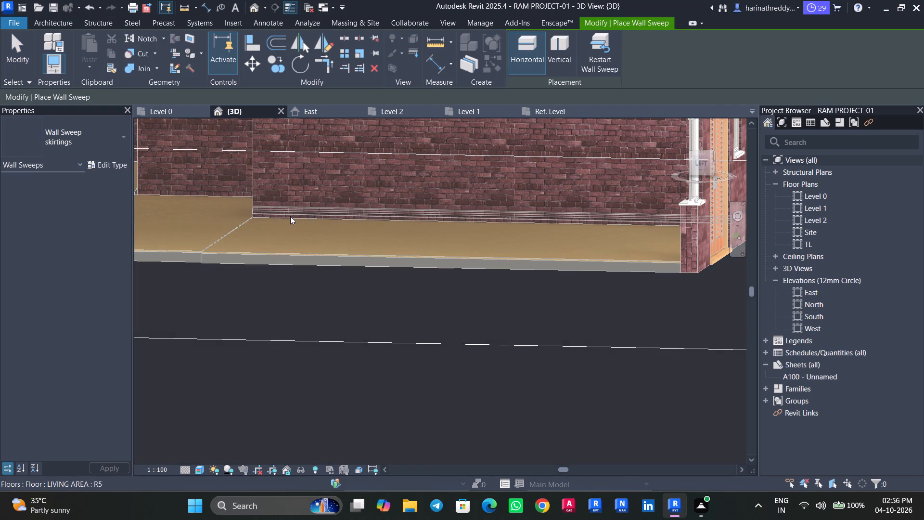
scroll(290, 220, "up", 7)
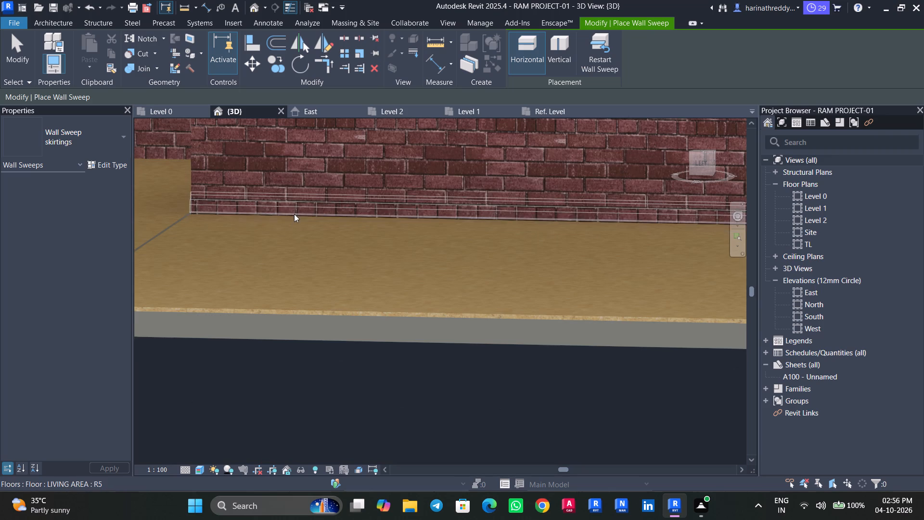
scroll(294, 214, "up", 7)
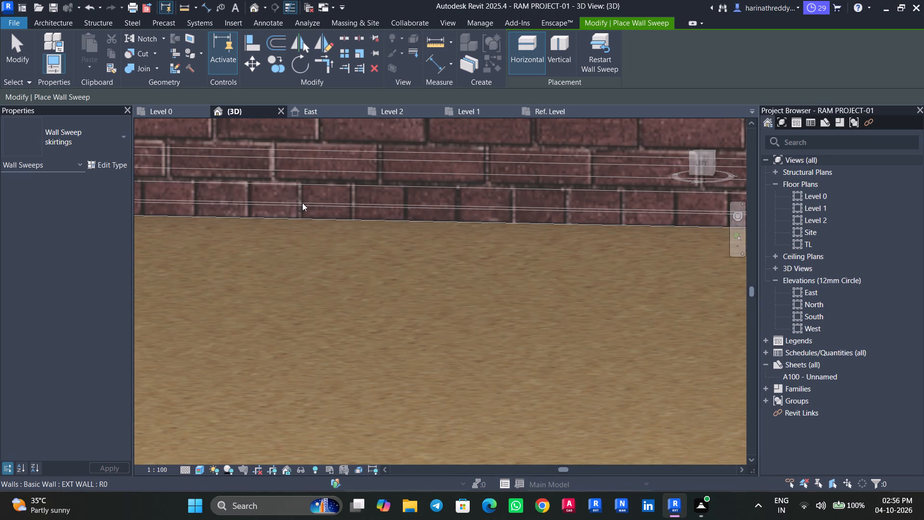
scroll(302, 207, "down", 9)
scroll(302, 207, "up", 1)
scroll(302, 207, "down", 3)
scroll(251, 234, "down", 1)
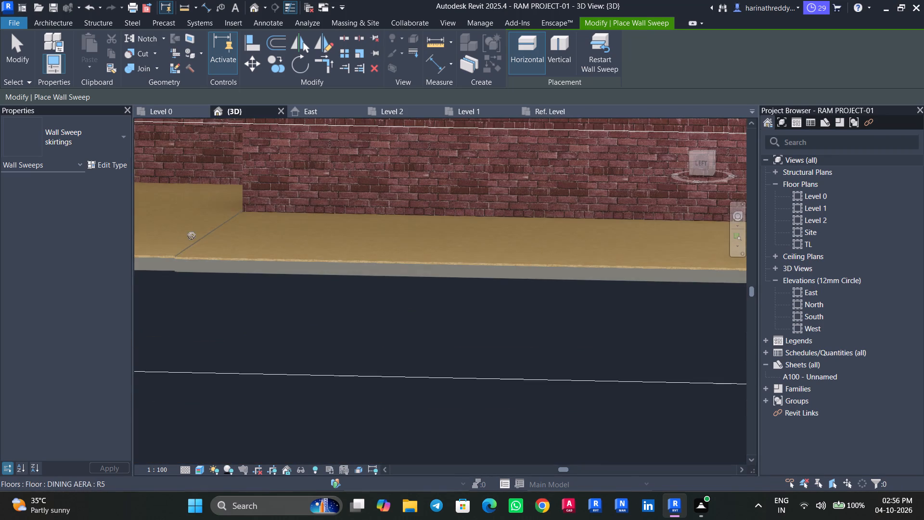
middle_click_drag(192, 236, 575, 234)
middle_click_drag(223, 230, 483, 281)
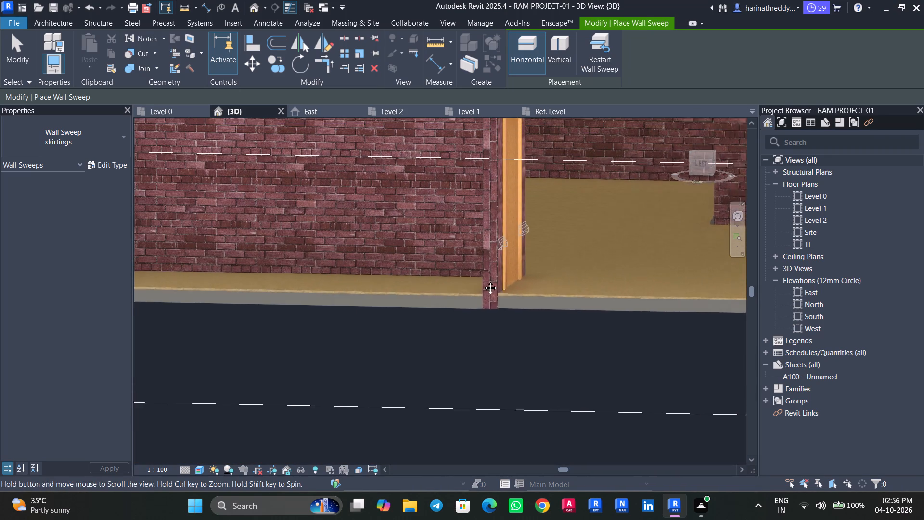
middle_click_drag(483, 281, 491, 284)
middle_click_drag(269, 282, 278, 273)
scroll(269, 282, "up", 1)
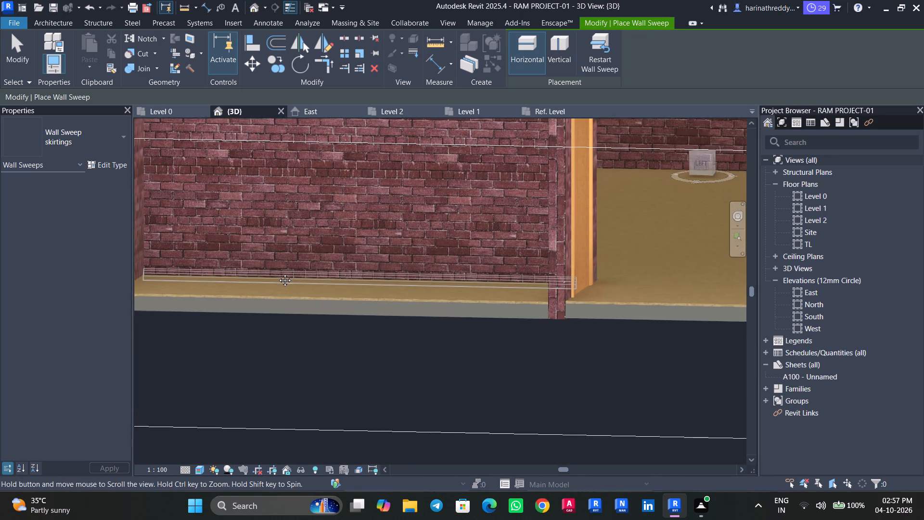
middle_click_drag(278, 273, 402, 300)
scroll(381, 293, "up", 7)
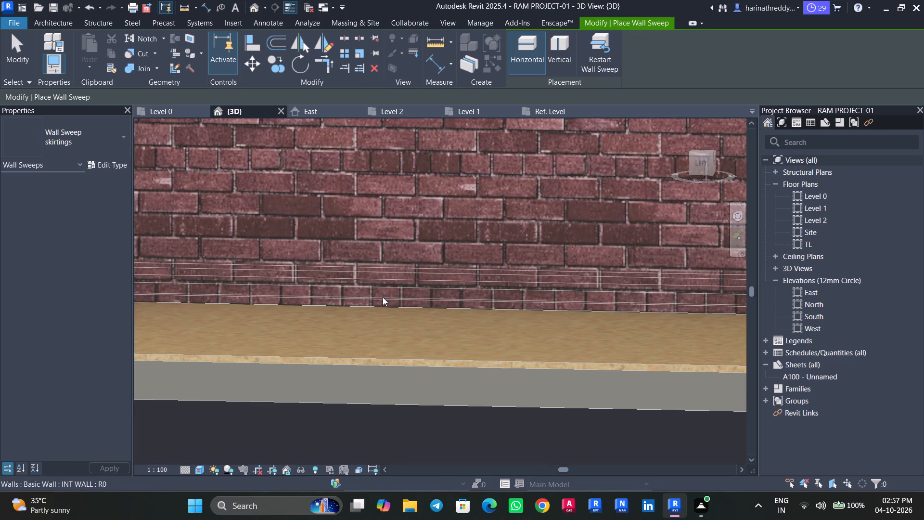
scroll(383, 301, "up", 8)
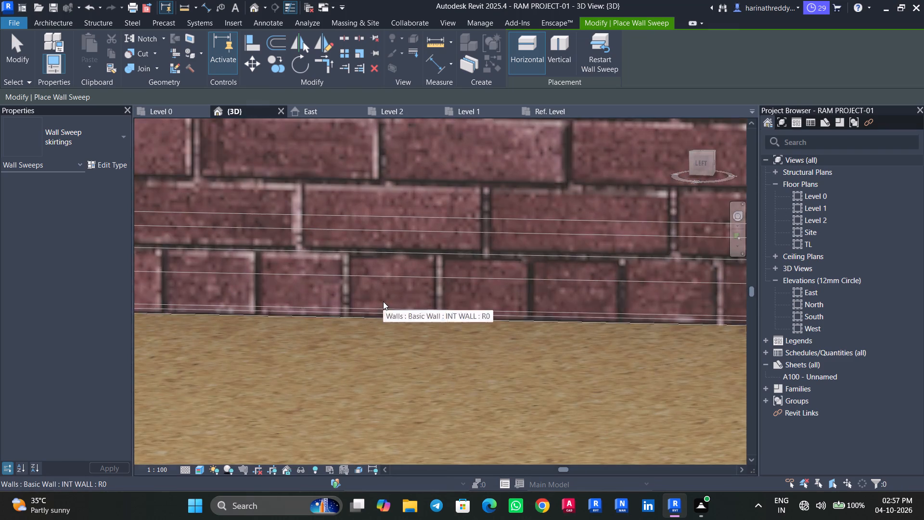
scroll(383, 301, "up", 7)
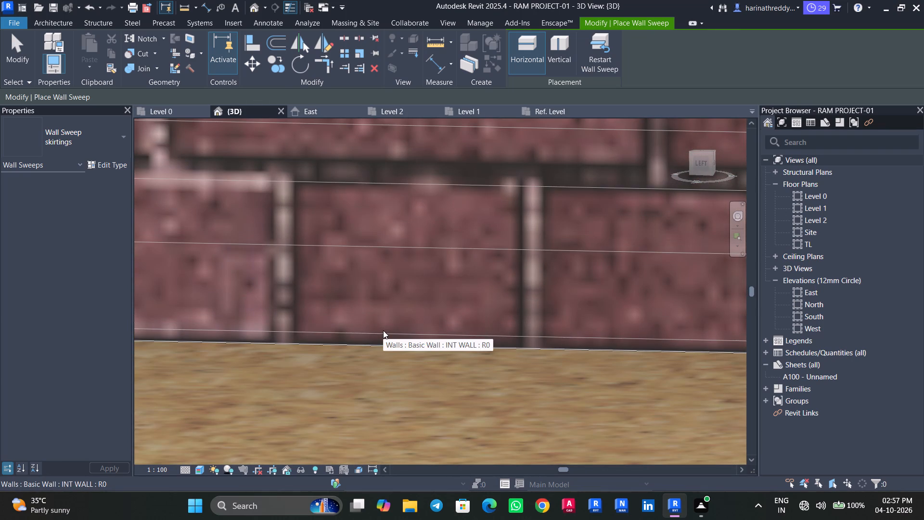
left_click(383, 330)
scroll(383, 330, "down", 17)
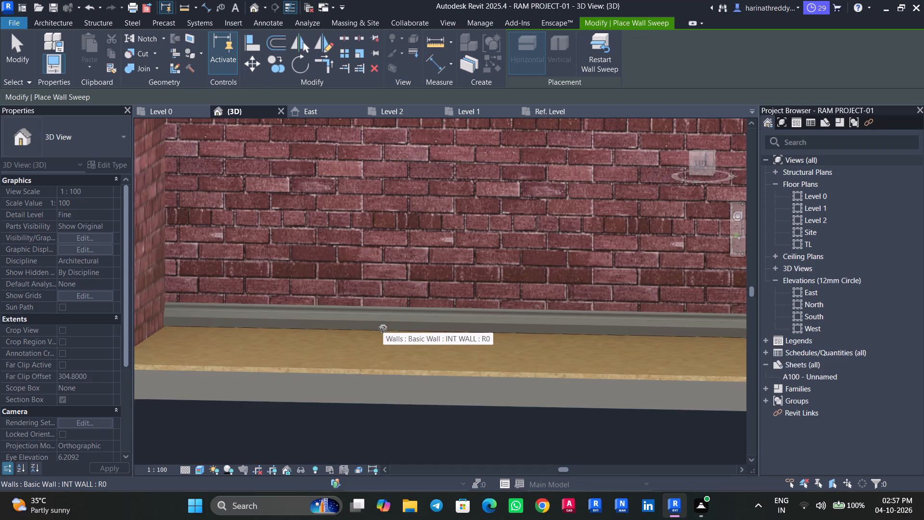
key("Escape")
Move the section box's back face inward past the exterior wall to cut through the guest bedroom.
scroll(151, 292, "down", 5)
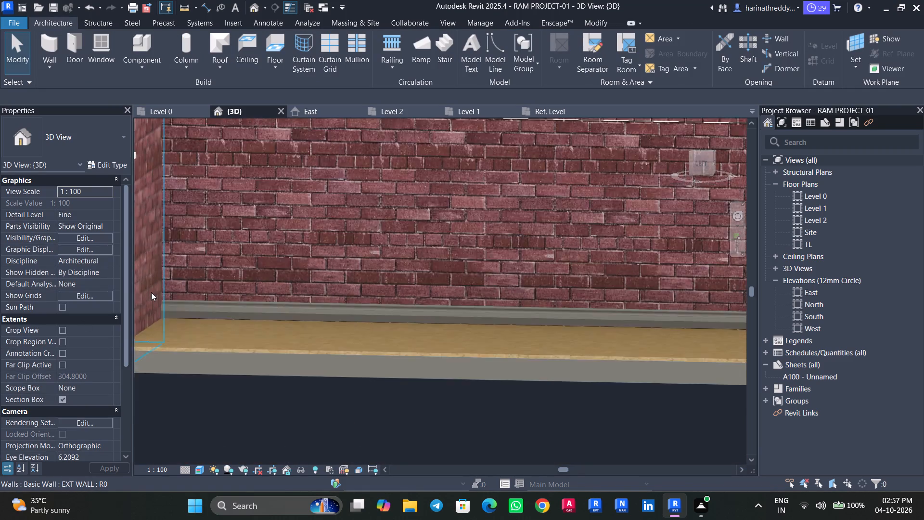
scroll(151, 292, "down", 7)
middle_click_drag(151, 292, 201, 299)
scroll(252, 286, "down", 4)
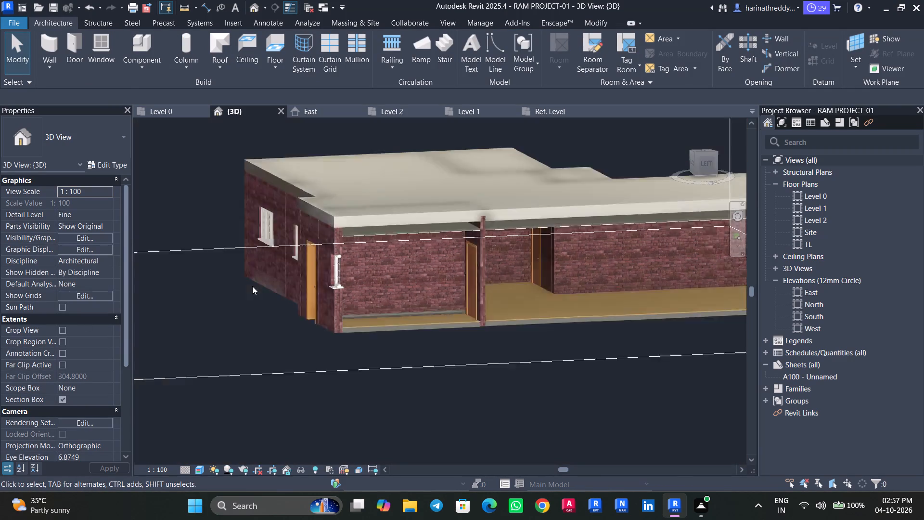
scroll(246, 294, "down", 2)
middle_click_drag(216, 309, 247, 309)
left_click(205, 307)
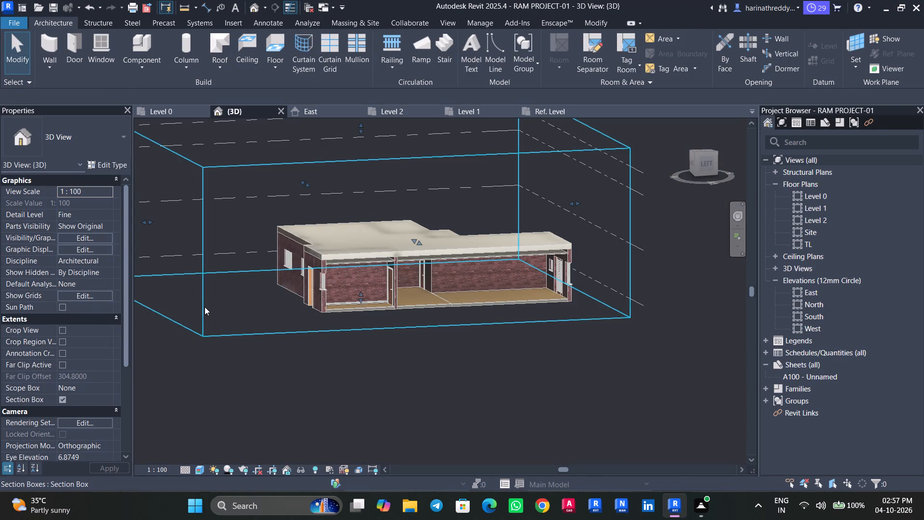
left_click_drag(156, 221, 280, 219)
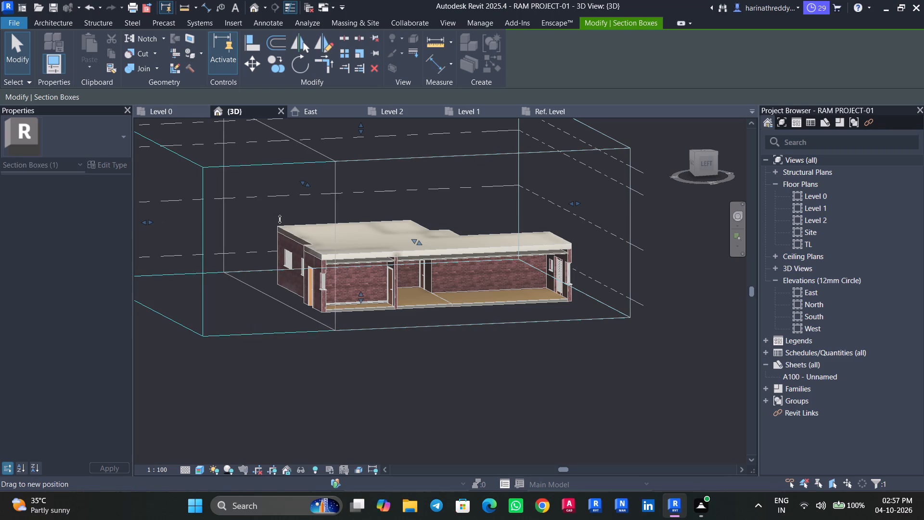
left_click_drag(280, 219, 285, 219)
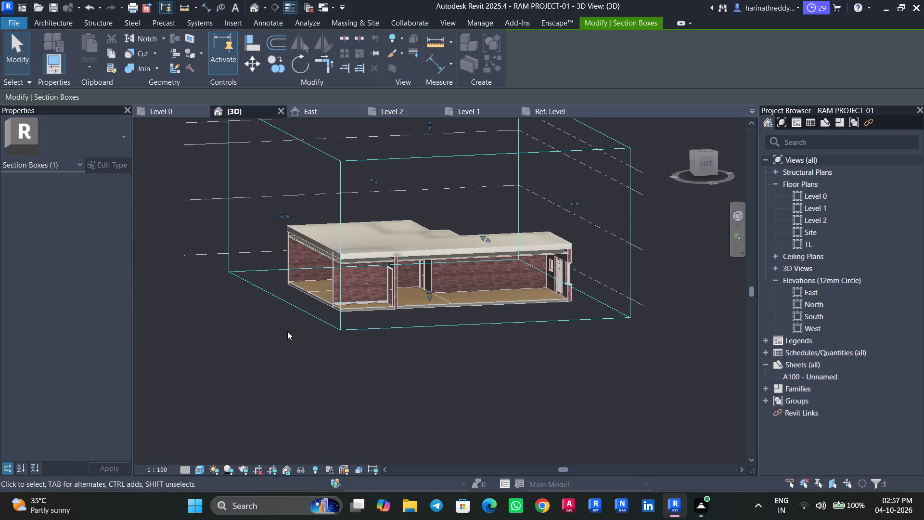
middle_click(286, 331, "shift")
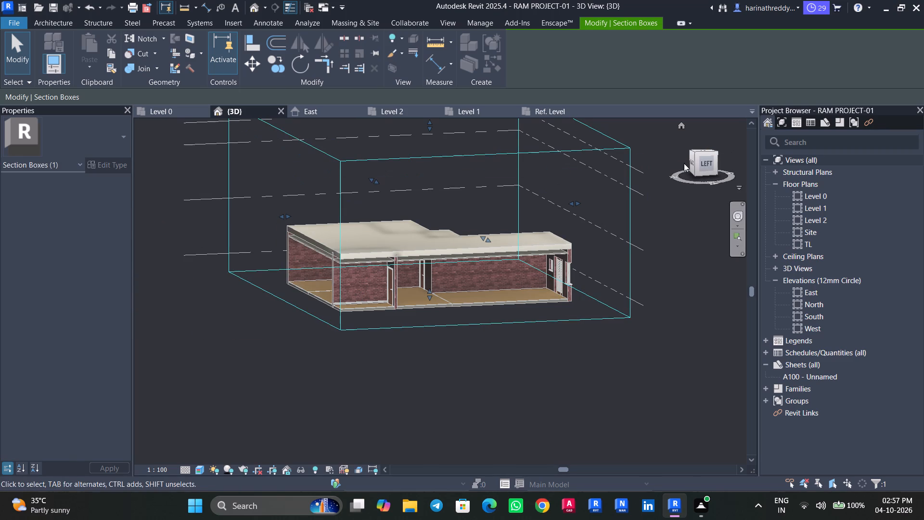
From the back view, align the GUEST BEDROOM floor's top face to the bottom edge of the new skirting.
left_click(693, 163)
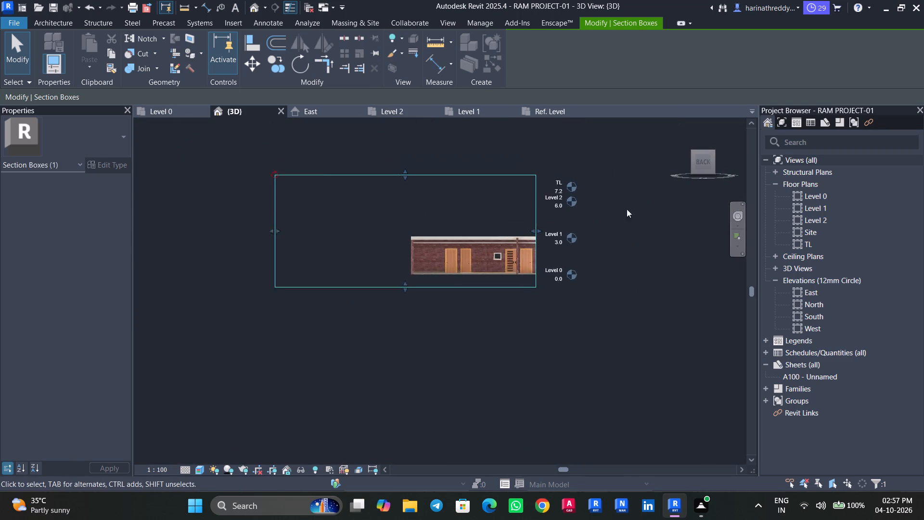
scroll(549, 342, "up", 9)
scroll(556, 330, "down", 2)
scroll(553, 327, "up", 3)
scroll(553, 327, "down", 1)
scroll(553, 327, "up", 5)
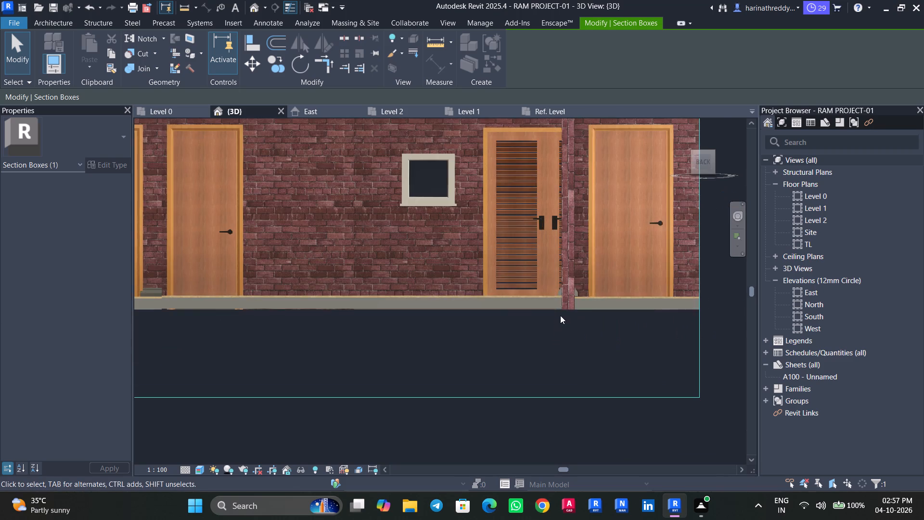
scroll(560, 312, "up", 1)
middle_click_drag(560, 312, 430, 386)
scroll(443, 378, "up", 10)
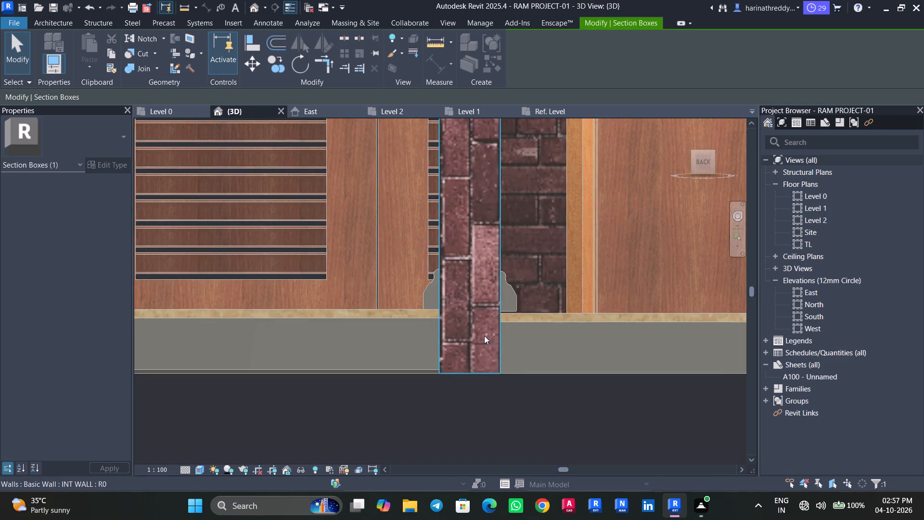
scroll(484, 333, "up", 6)
middle_click_drag(481, 334, 377, 399)
left_click(438, 334)
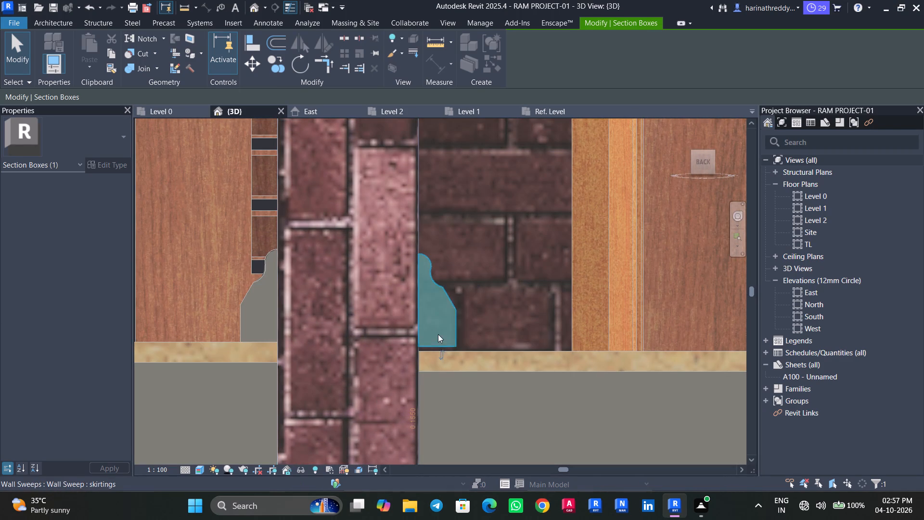
key("Escape")
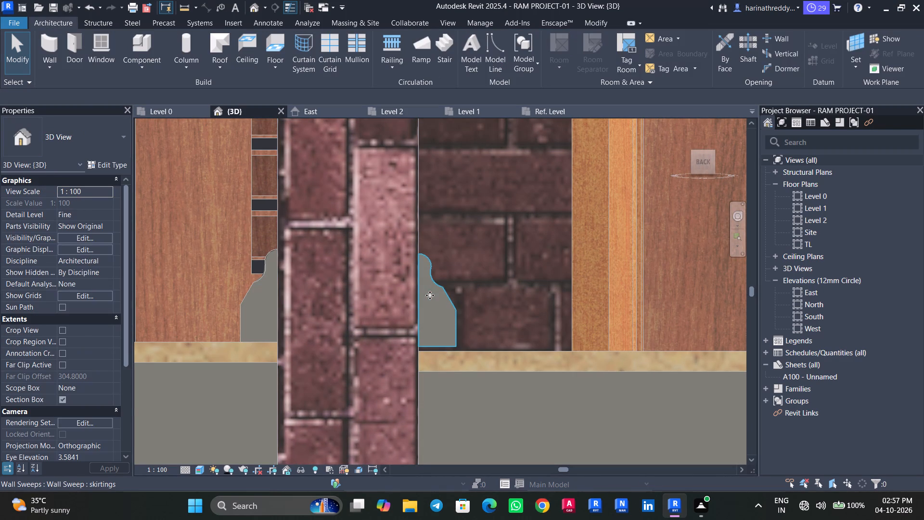
type("al")
scroll(443, 363, "up", 7)
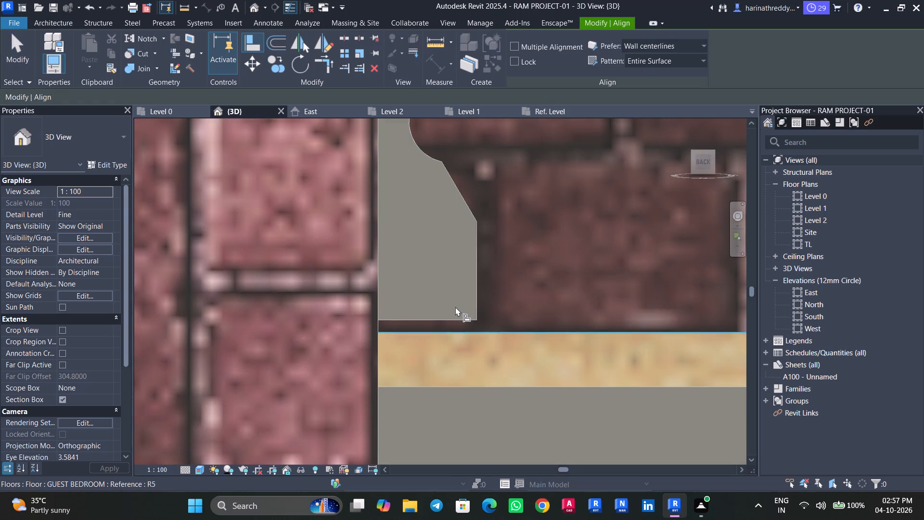
left_click(456, 318)
left_click(457, 331)
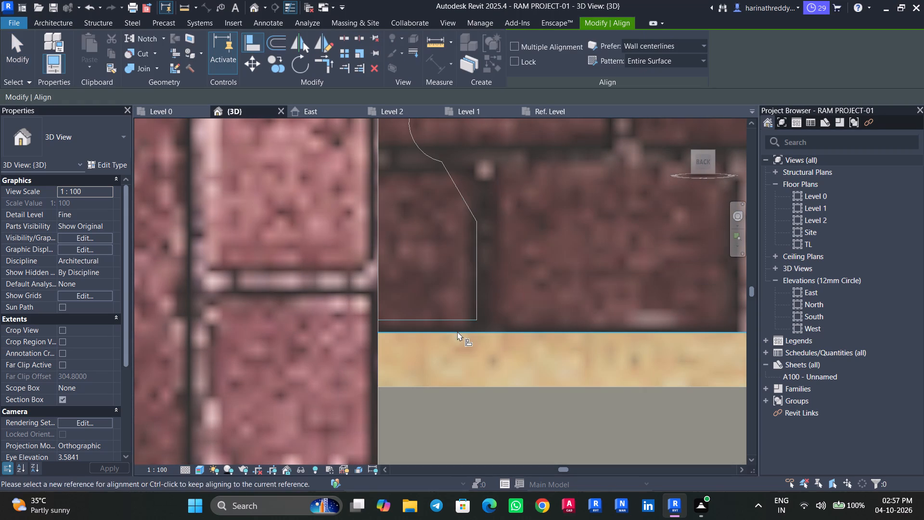
key("Escape")
Examine the guest bedroom's floor, door and skirting in the cut-open house from the back and left sides.
scroll(473, 333, "down", 6)
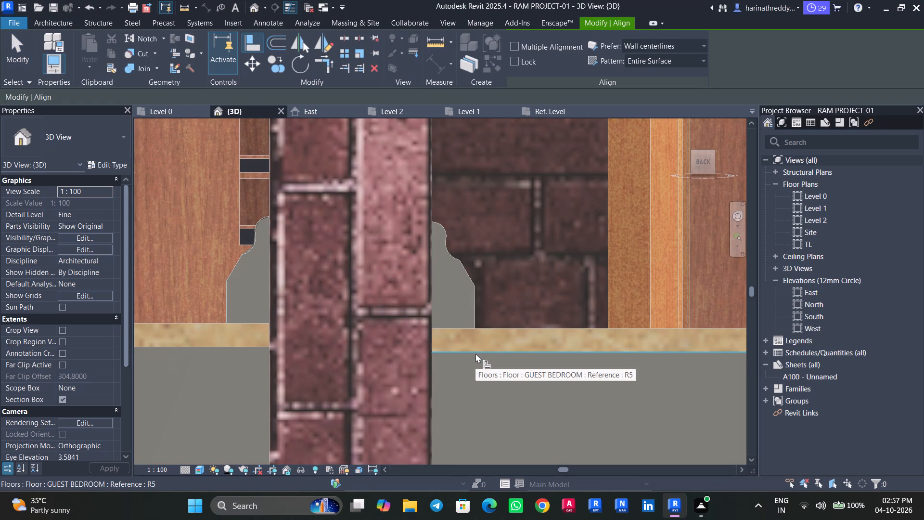
scroll(475, 353, "down", 6)
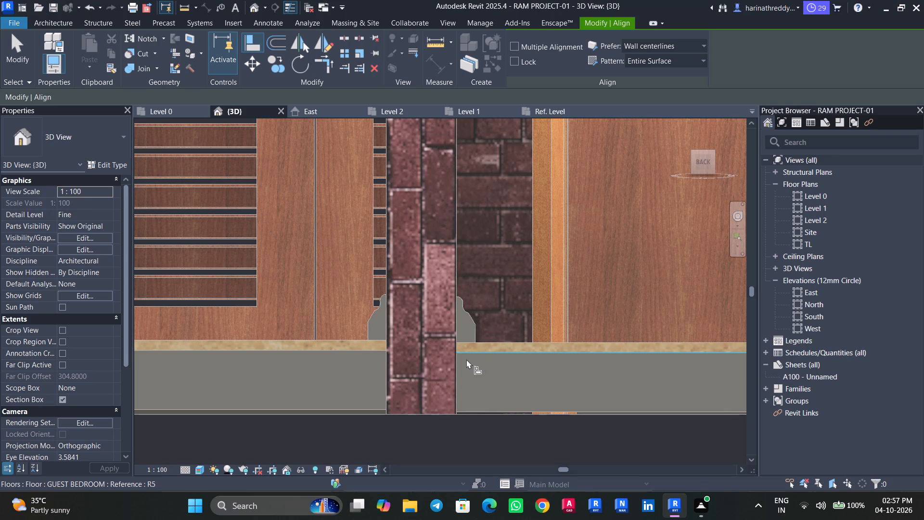
middle_click_drag(505, 336, 502, 338)
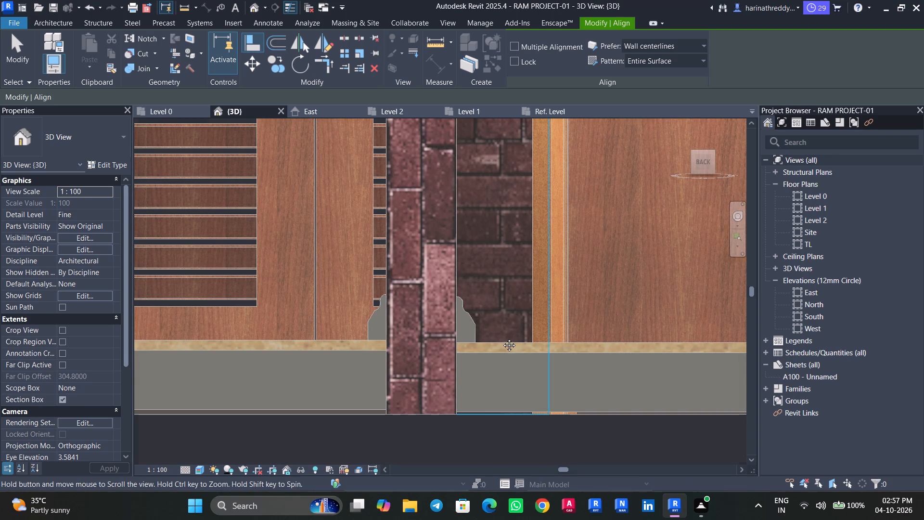
middle_click_drag(502, 338, 416, 359)
middle_click_drag(484, 380, 451, 379, "shift")
scroll(451, 379, "down", 4)
scroll(321, 388, "down", 7)
scroll(267, 387, "down", 7)
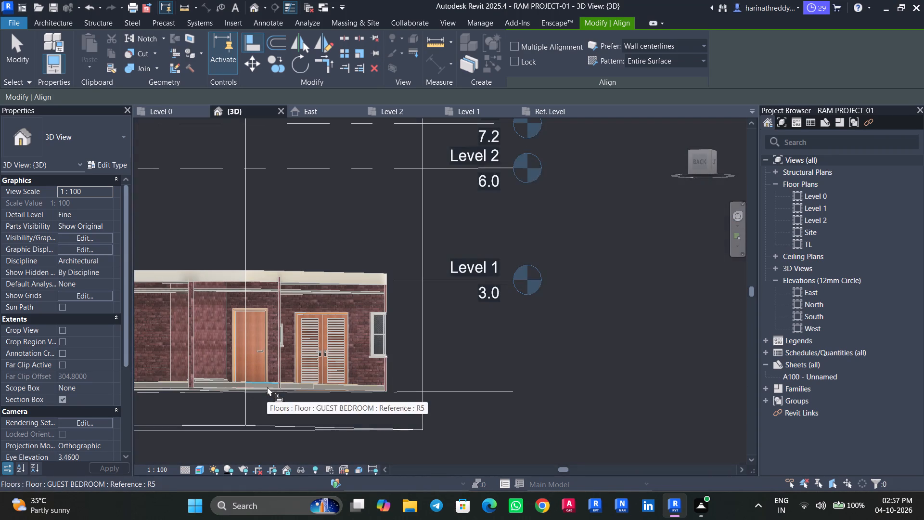
key("Escape")
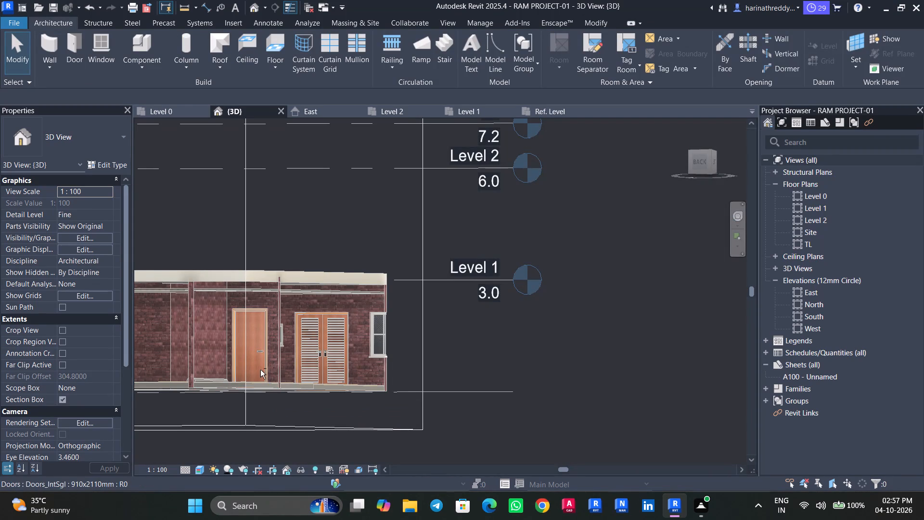
middle_click_drag(261, 371, 246, 394, "shift")
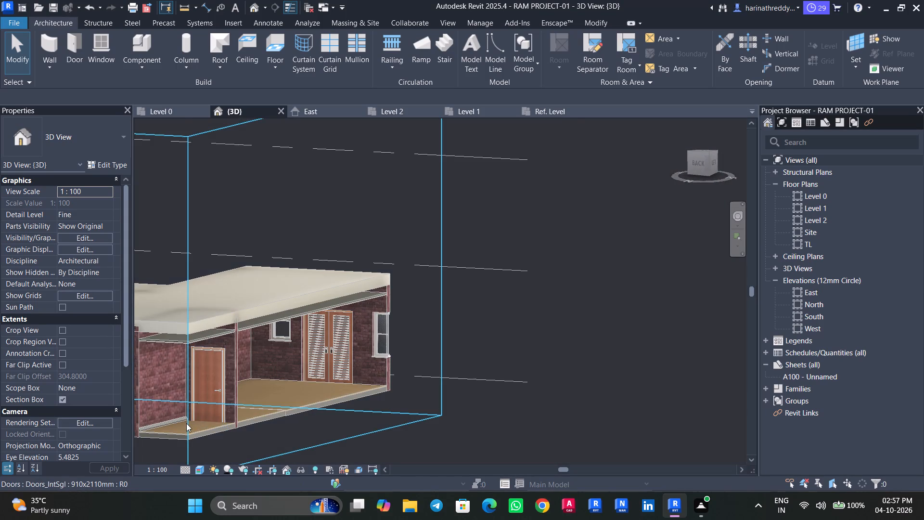
scroll(186, 423, "up", 8)
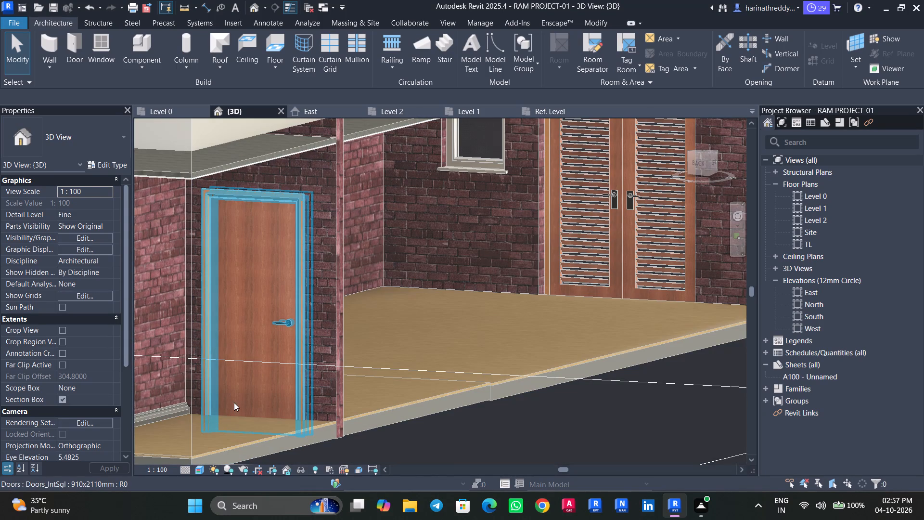
left_click(234, 403)
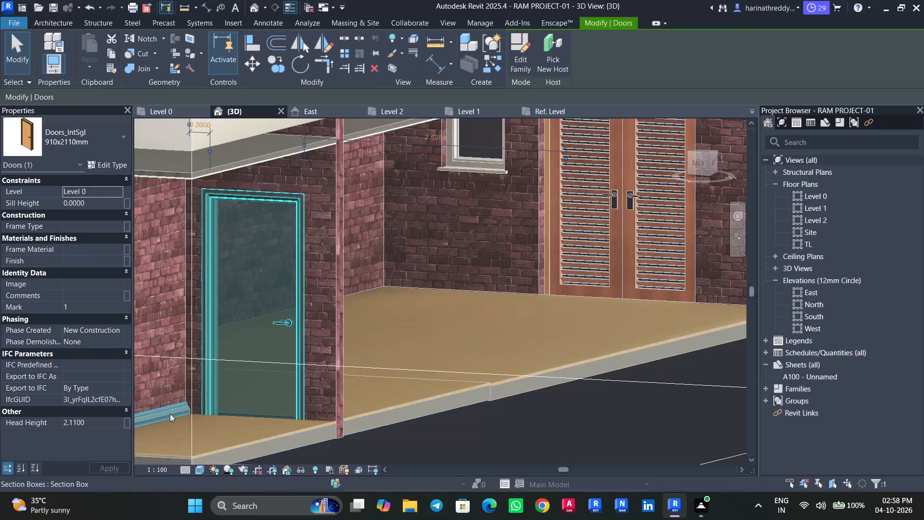
scroll(171, 414, "down", 6)
middle_click_drag(171, 414, 195, 410)
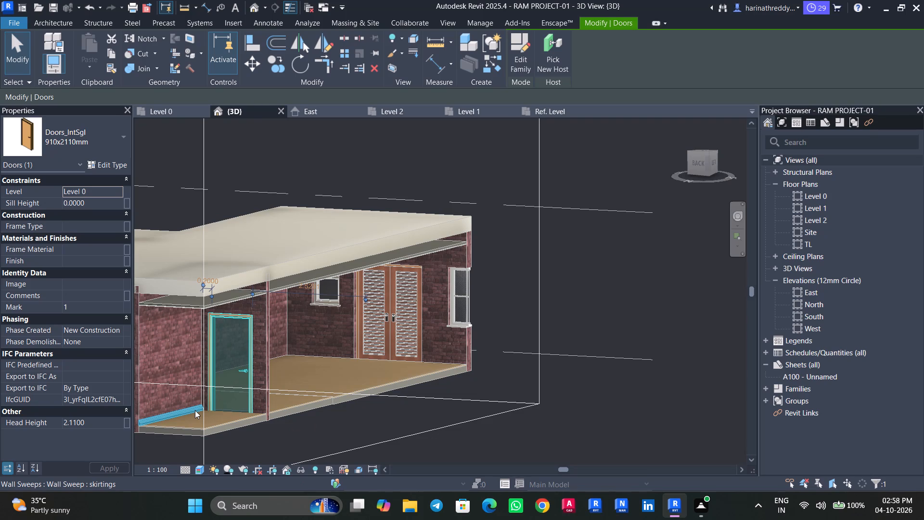
middle_click_drag(286, 437, 256, 455, "shift")
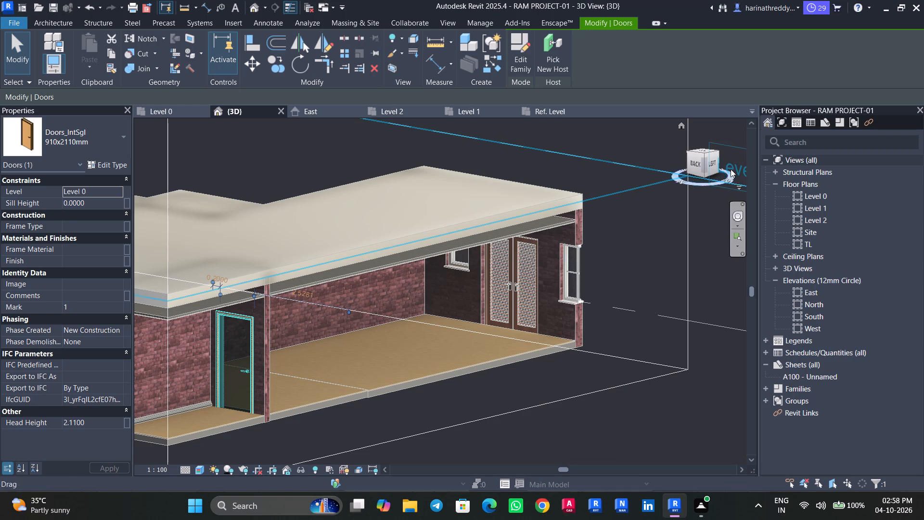
left_click(713, 161)
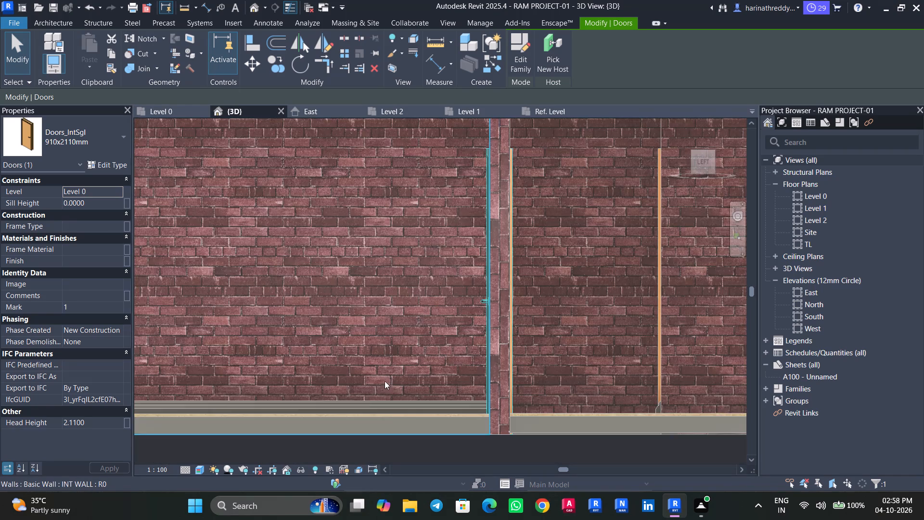
scroll(368, 400, "down", 4)
scroll(368, 400, "up", 1)
scroll(368, 400, "down", 7)
scroll(372, 398, "up", 4)
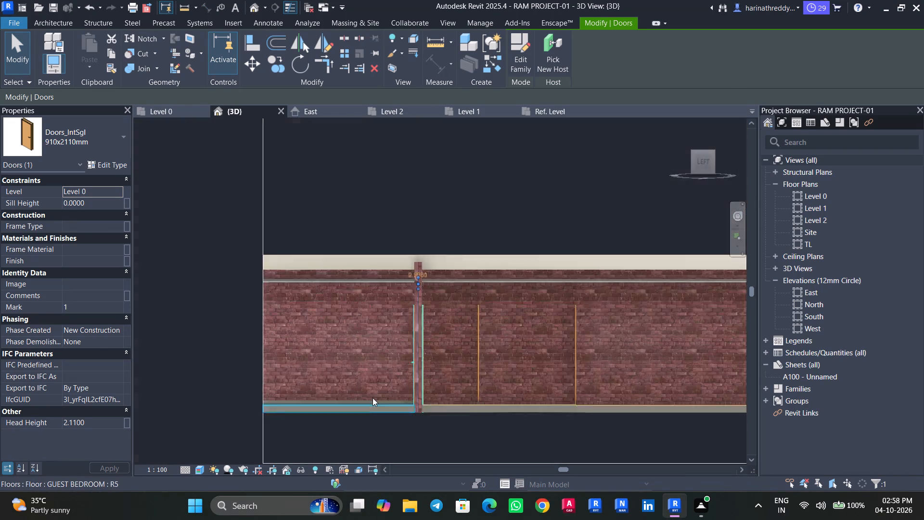
scroll(372, 398, "up", 5)
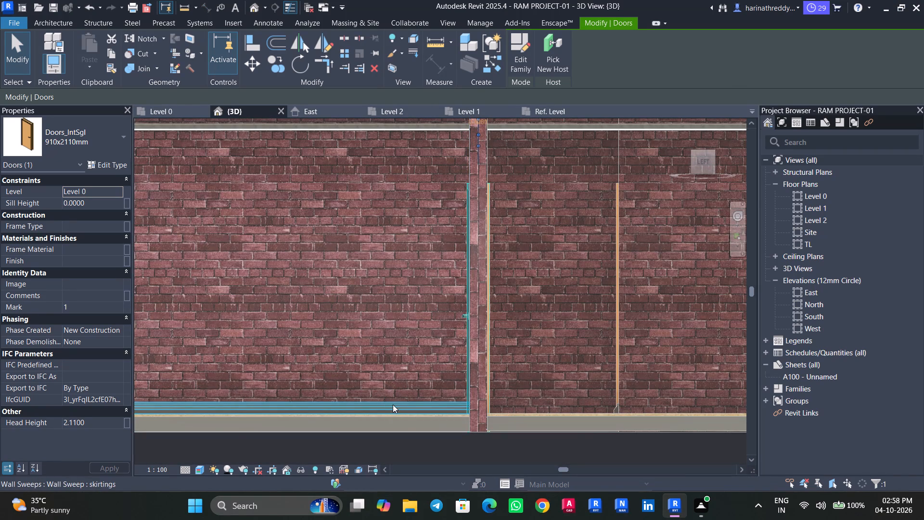
Place a matching horizontal skirtings wall sweep along the base of the living area's long brick EXT WALL, at floor level.
left_click(393, 404)
scroll(407, 401, "down", 6)
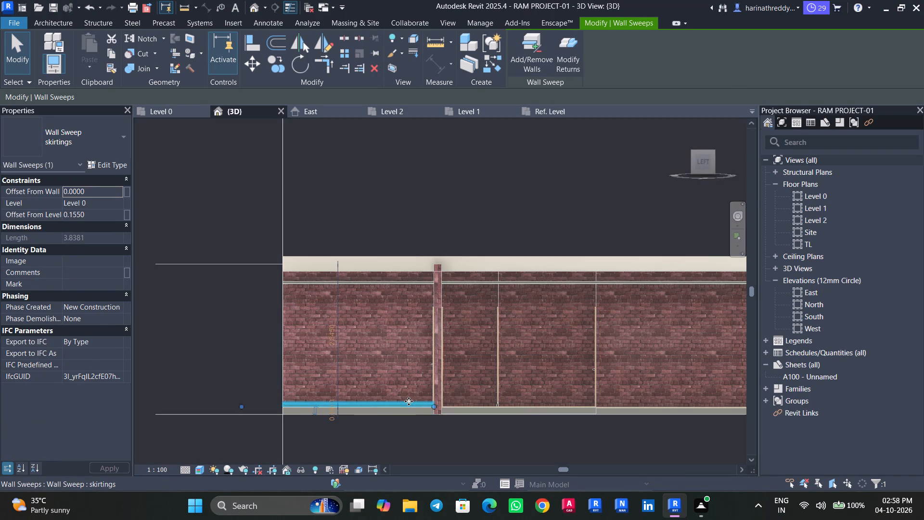
middle_click_drag(409, 401, 335, 443)
scroll(319, 434, "down", 1)
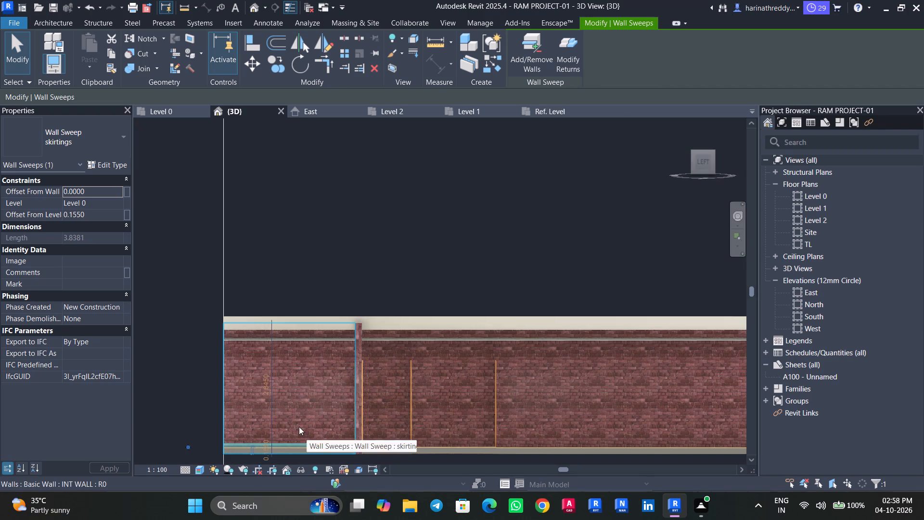
middle_click_drag(350, 399, 387, 406, "shift")
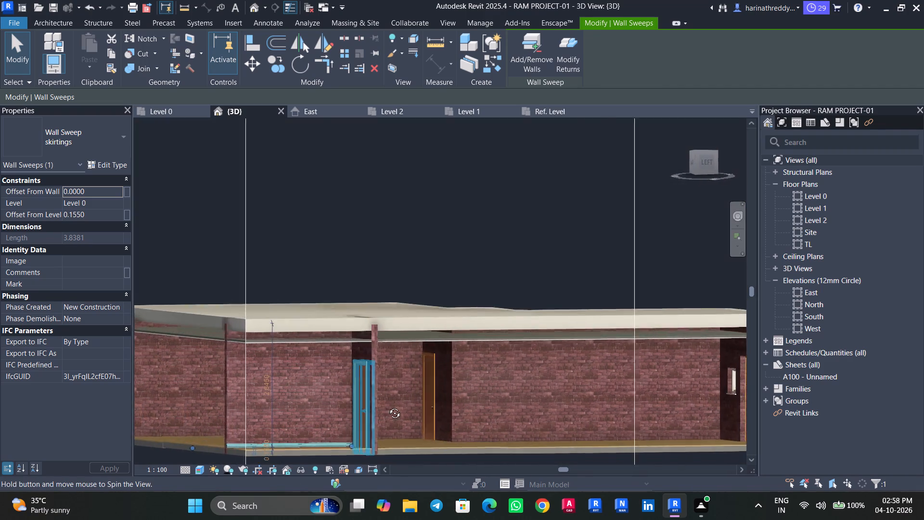
middle_click_drag(387, 406, 385, 438, "shift")
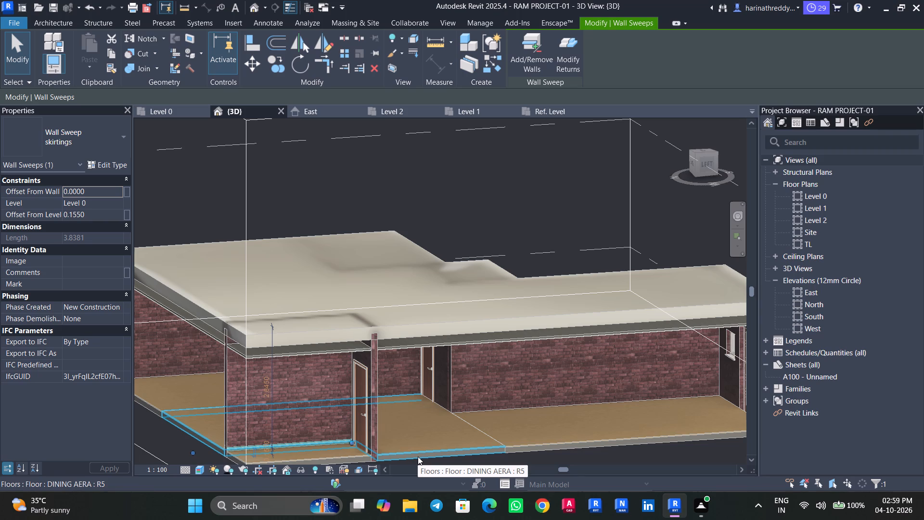
left_click(327, 444)
type("cs")
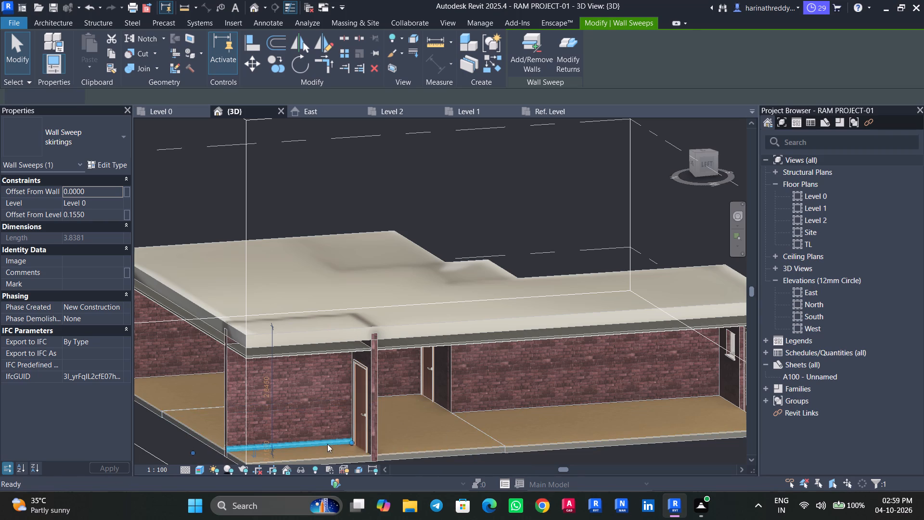
scroll(463, 413, "up", 9)
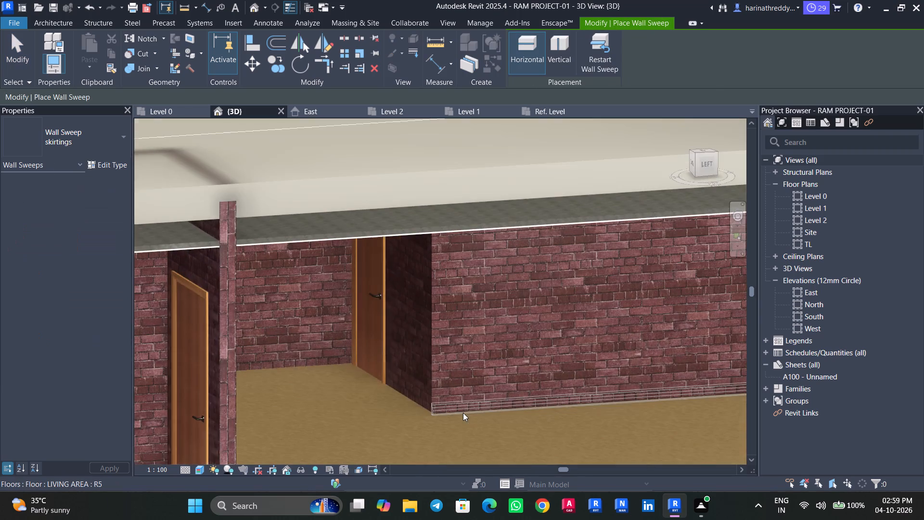
scroll(463, 413, "up", 11)
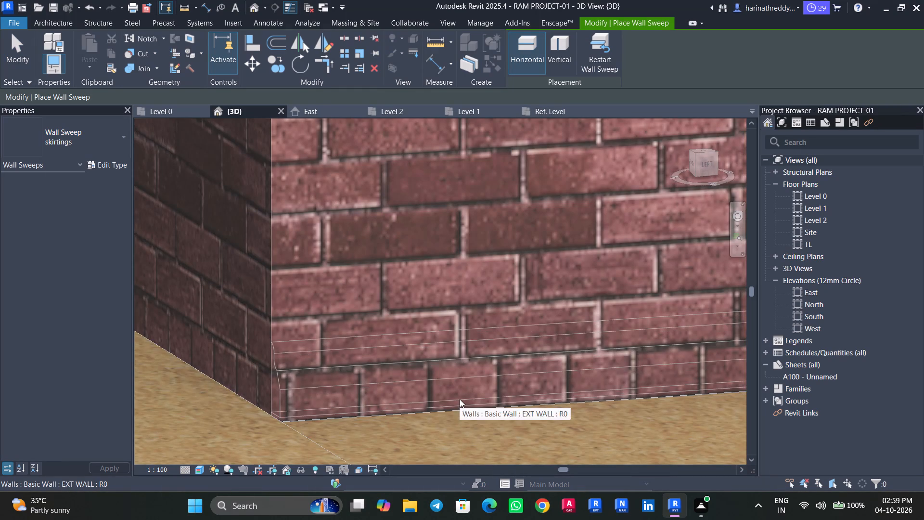
left_click(461, 402)
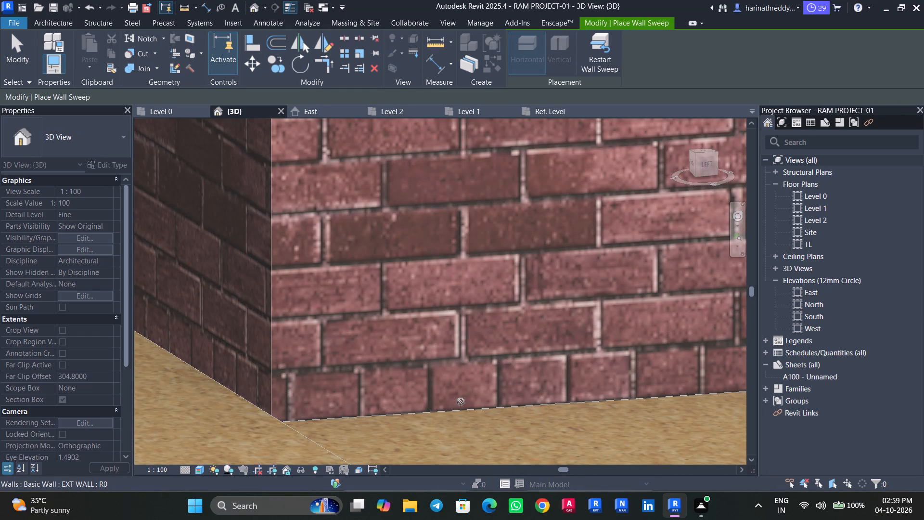
key("Escape")
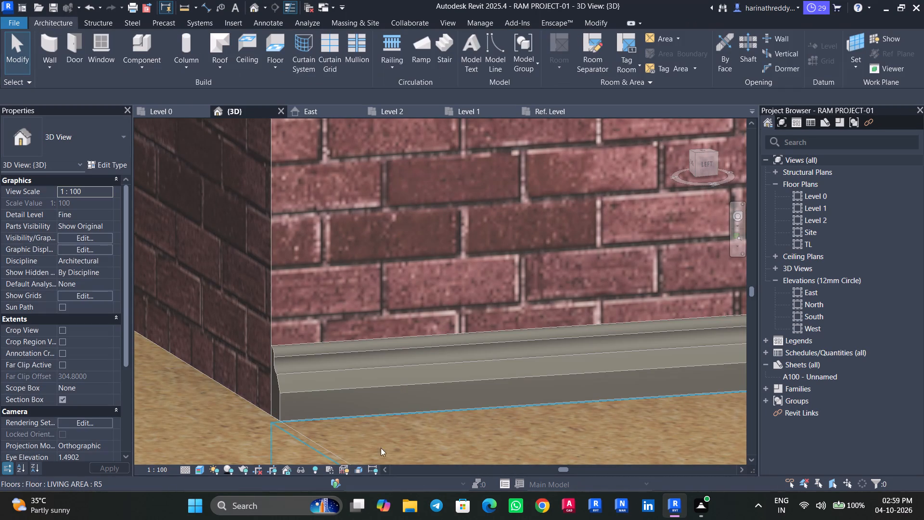
Inspect the living area skirting along its length and at the wall corner where it ends.
middle_click_drag(266, 434, 289, 436, "shift")
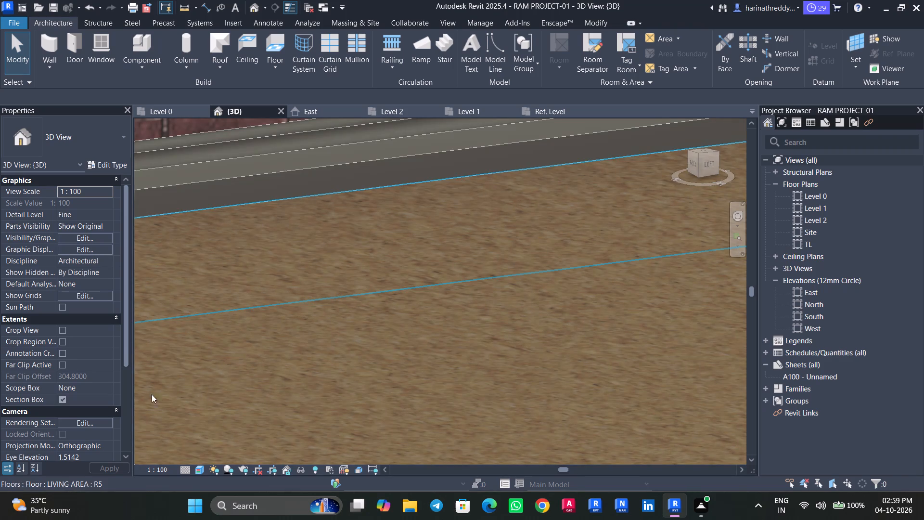
middle_click_drag(174, 372, 510, 392)
middle_click_drag(234, 381, 471, 390)
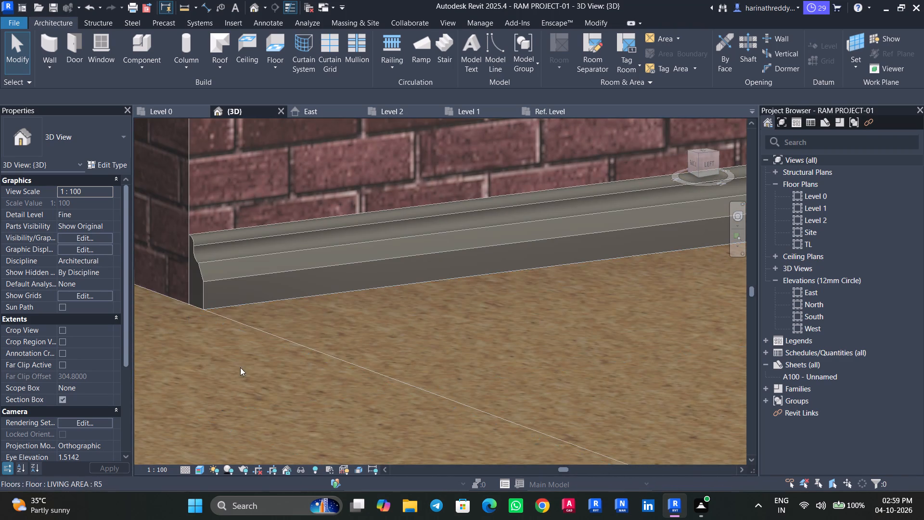
middle_click_drag(210, 350, 237, 357, "shift")
scroll(175, 348, "down", 12)
middle_click_drag(185, 344, 292, 357)
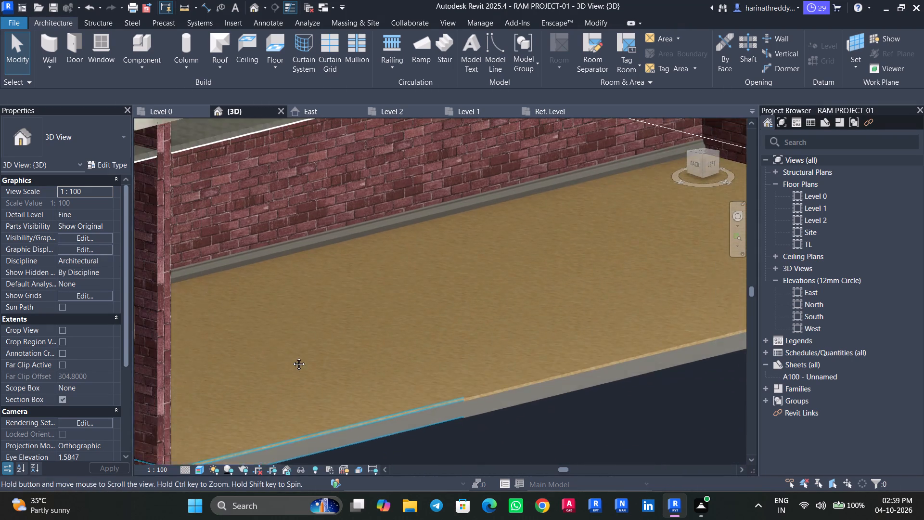
middle_click_drag(292, 357, 346, 375)
scroll(262, 347, "up", 7)
middle_click_drag(264, 336, 248, 345, "shift")
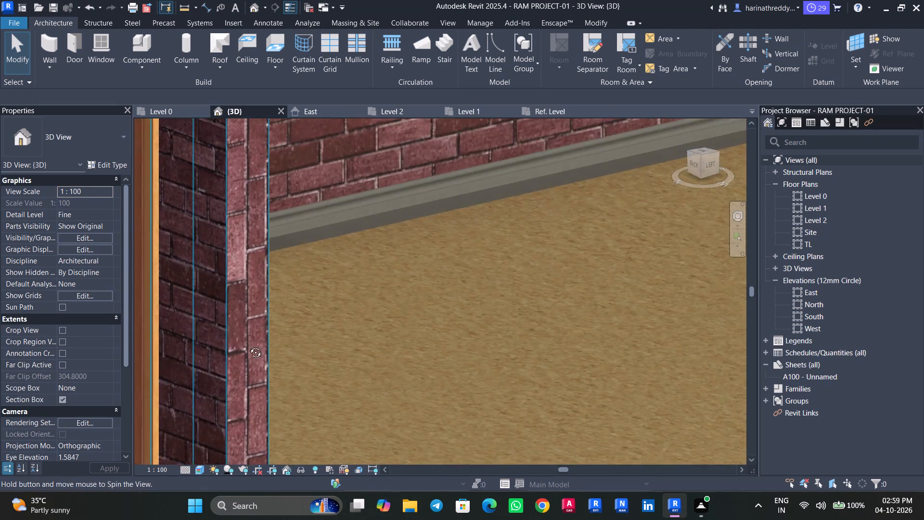
middle_click_drag(248, 345, 234, 350, "shift")
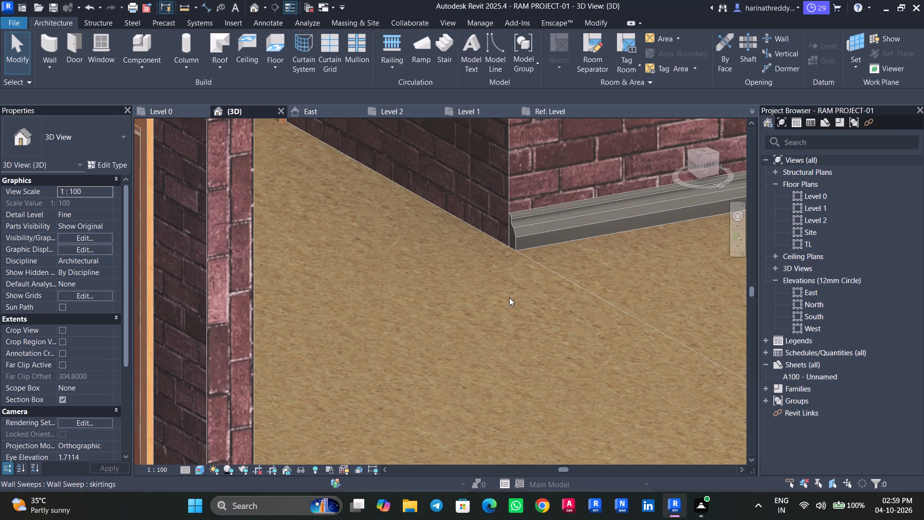
scroll(509, 298, "down", 10)
scroll(509, 299, "up", 1)
scroll(509, 299, "down", 4)
middle_click_drag(526, 322, 426, 329)
Place a matching horizontal skirtings wall sweep along the base of the guest bedroom's door wall, on both sides of the door.
middle_click_drag(280, 378, 397, 375)
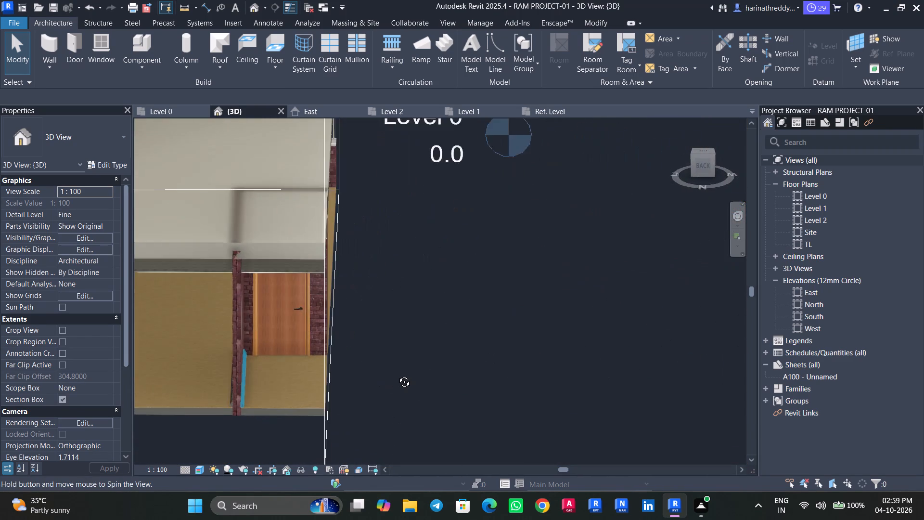
middle_click_drag(397, 375, 398, 374)
scroll(280, 382, "up", 7)
middle_click_drag(218, 380, 198, 373, "shift")
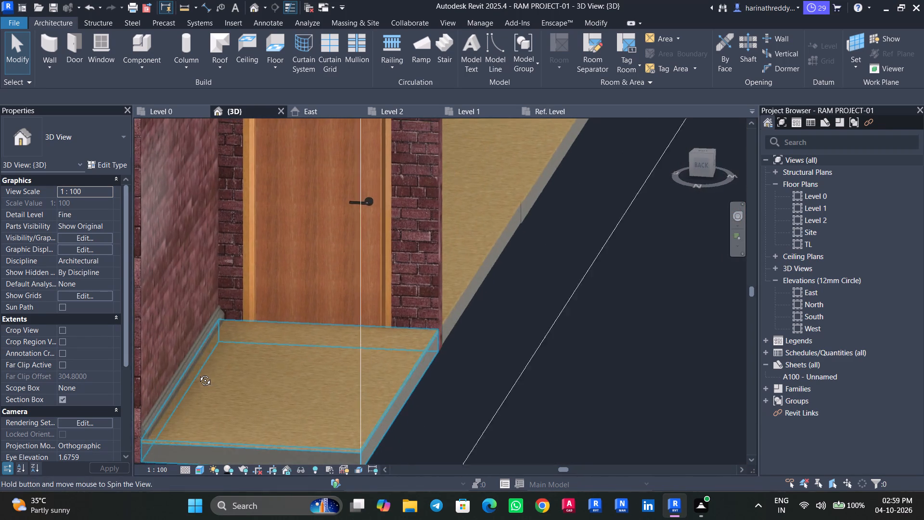
middle_click_drag(198, 373, 197, 373, "shift")
left_click(192, 364)
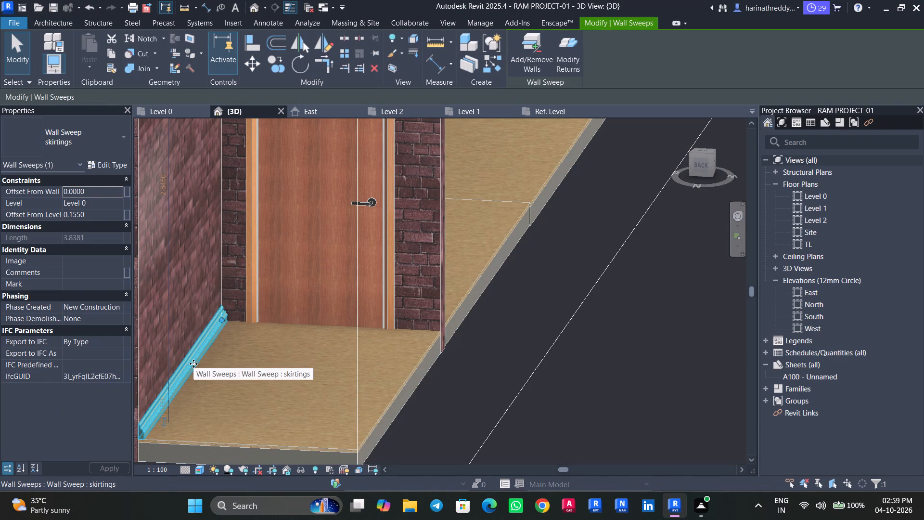
type("cs")
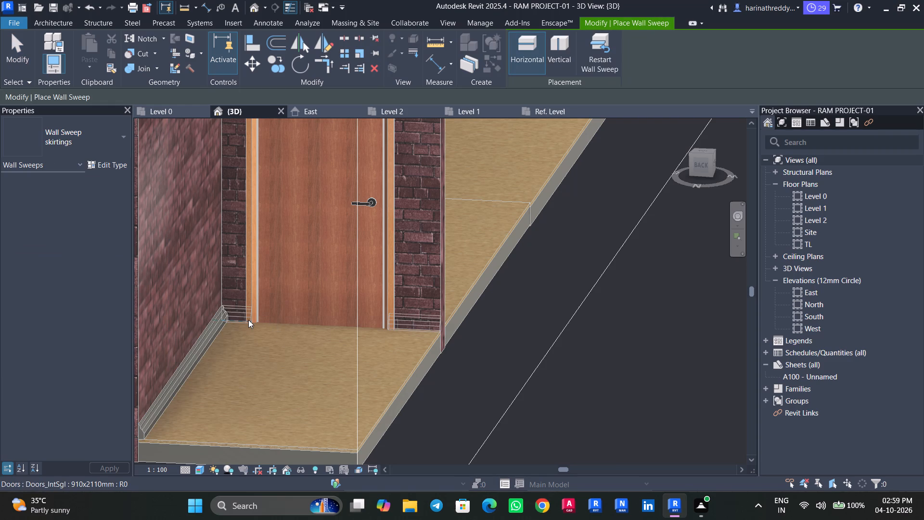
left_click(247, 323)
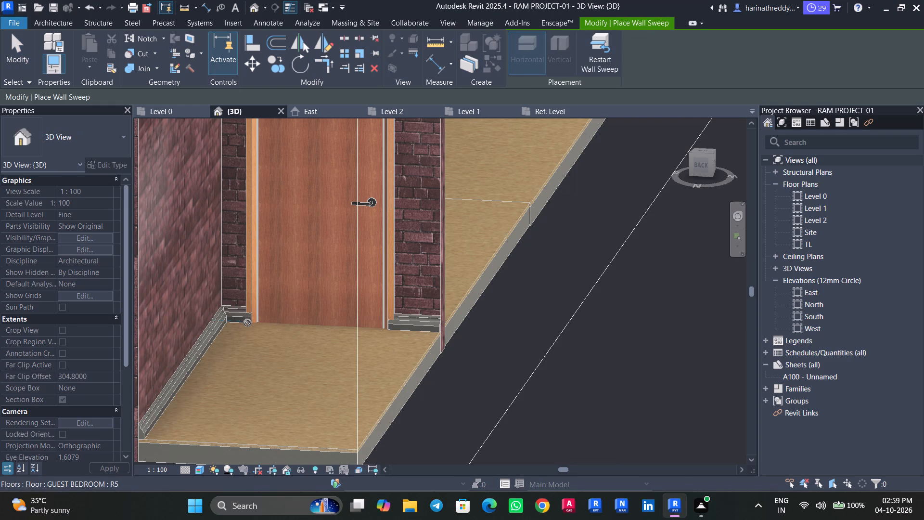
key("Escape")
Inspect how the skirting pieces beside the guest bedroom door sit on the floor, viewed from the left side.
middle_click_drag(515, 356, 513, 358, "shift")
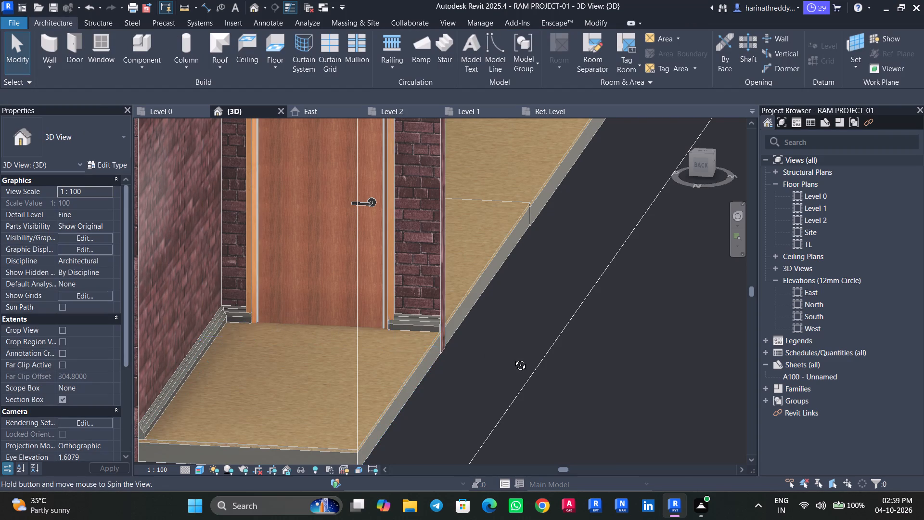
middle_click_drag(513, 358, 384, 320, "shift")
scroll(505, 363, "down", 1, "shift")
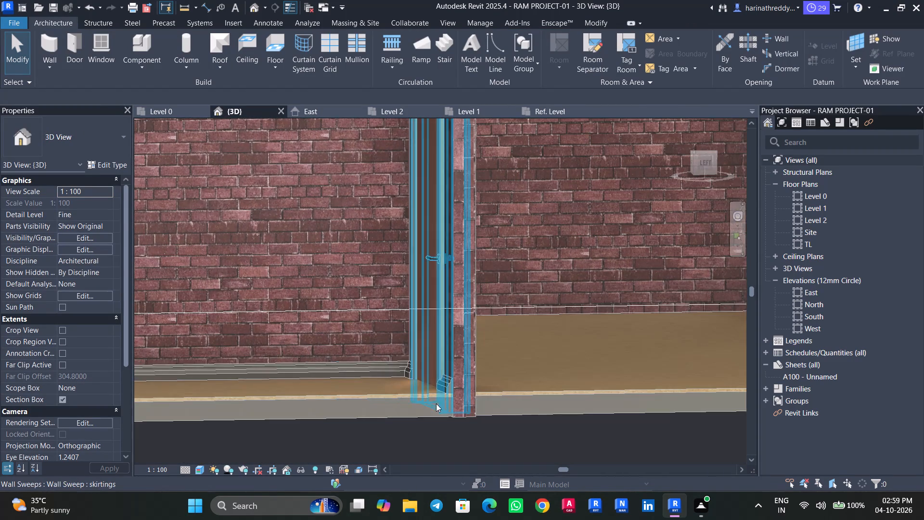
scroll(444, 406, "up", 2)
scroll(445, 404, "down", 1)
scroll(445, 403, "up", 12)
scroll(458, 389, "down", 8)
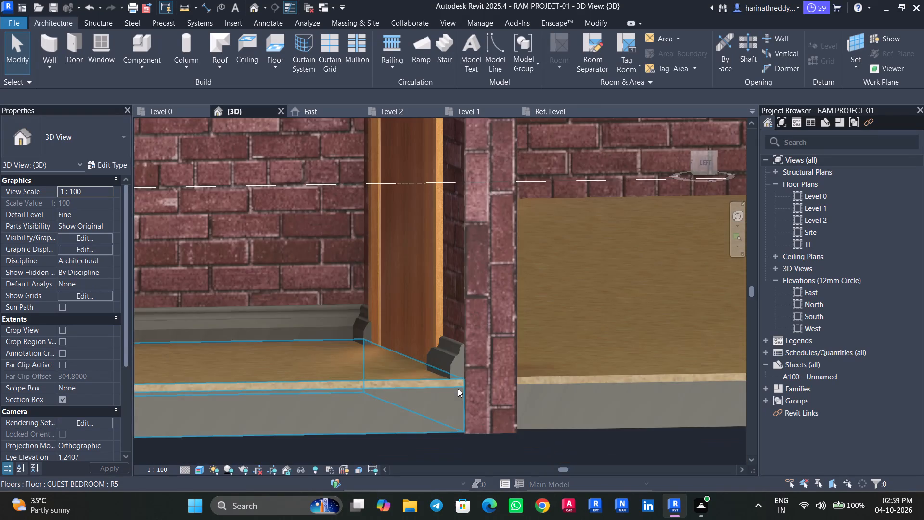
Place a matching horizontal skirtings wall sweep along the base of the dining area's brick INT WALL between the two doors, at floor level.
scroll(458, 389, "down", 6)
scroll(458, 389, "up", 1)
scroll(458, 389, "down", 4)
scroll(477, 377, "up", 1)
scroll(477, 377, "down", 5)
scroll(516, 371, "down", 3)
middle_click_drag(516, 371, 421, 404)
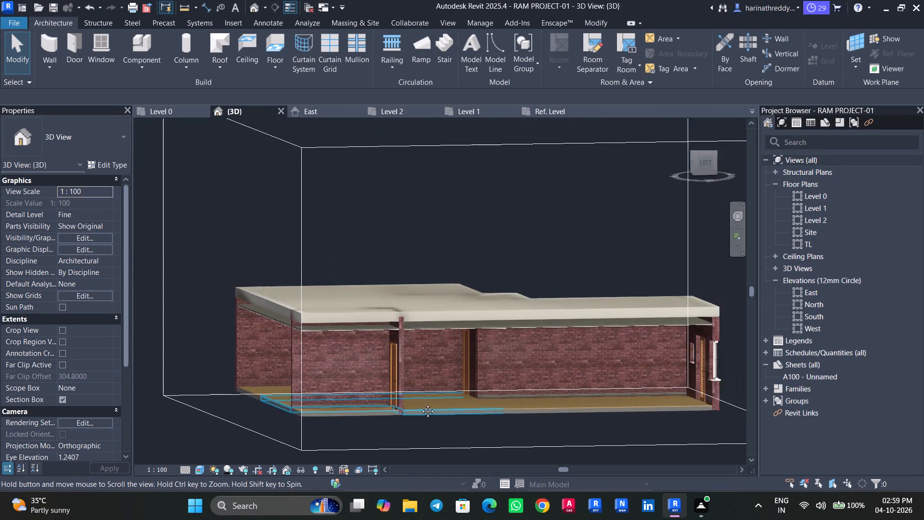
middle_click_drag(421, 404, 418, 404)
middle_click_drag(514, 403, 484, 413, "shift")
scroll(541, 399, "up", 7)
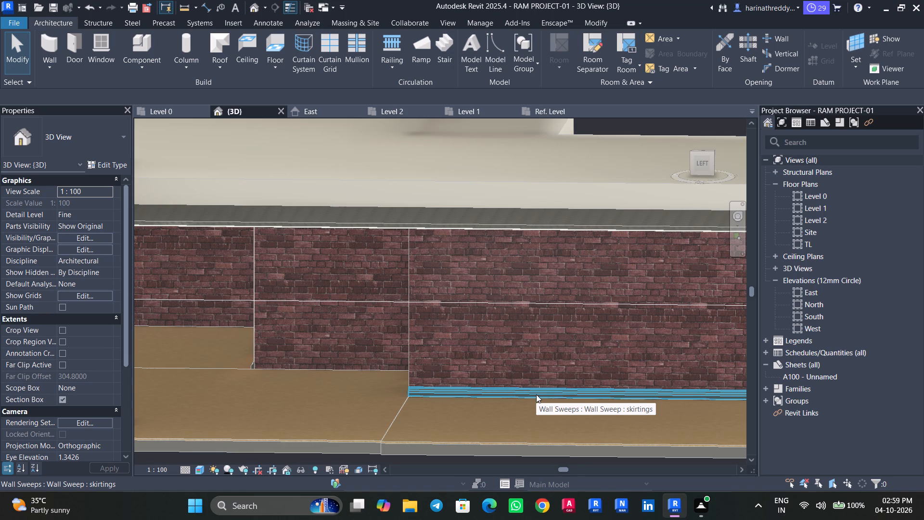
left_click(534, 391)
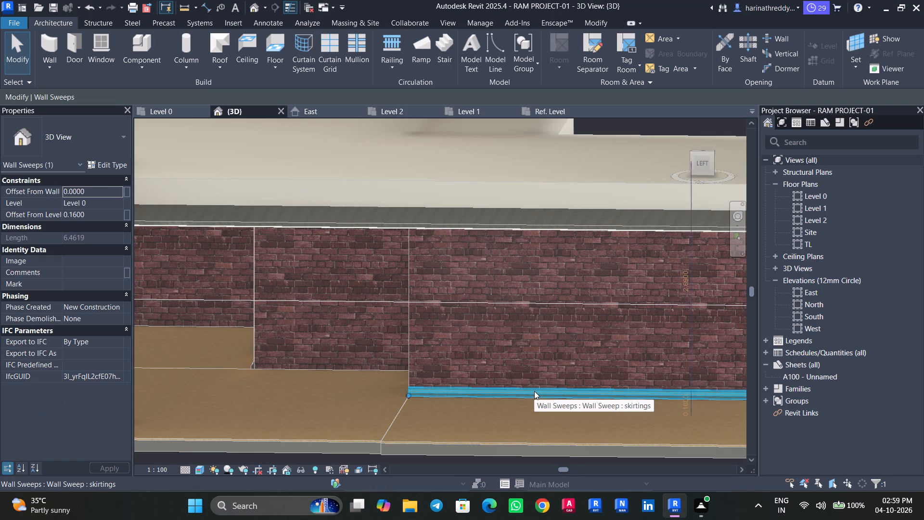
type("cs")
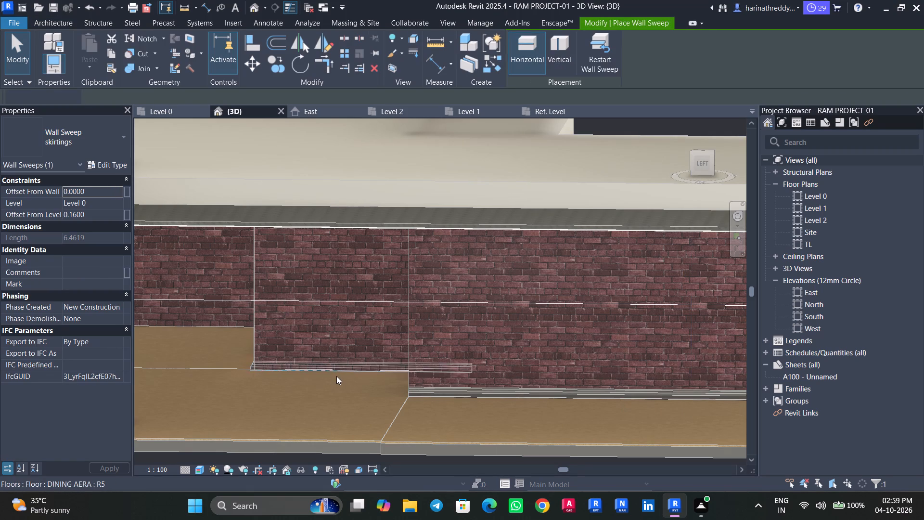
middle_click_drag(317, 371, 336, 379, "shift")
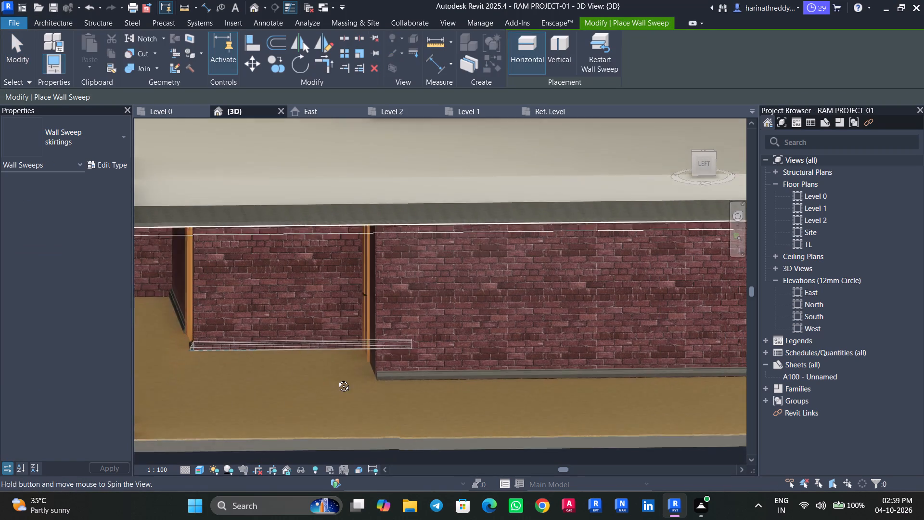
middle_click_drag(336, 379, 338, 379, "shift")
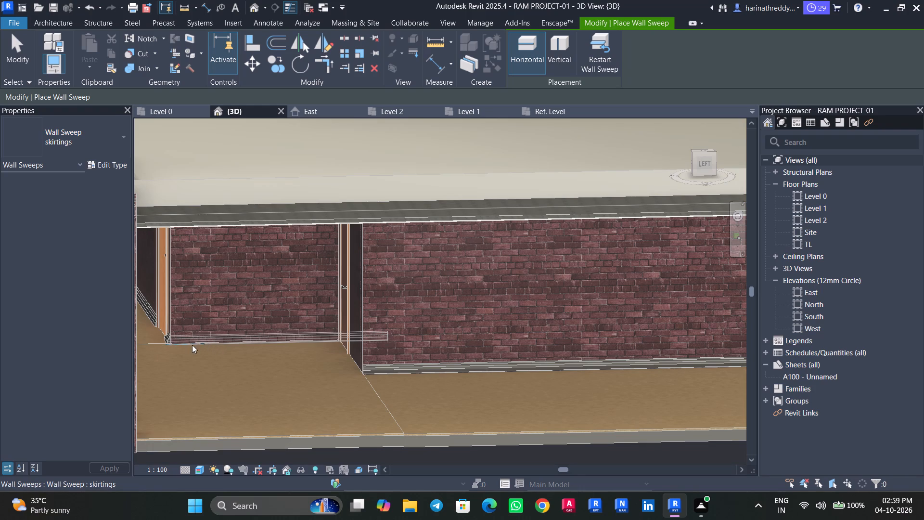
scroll(189, 340, "up", 5)
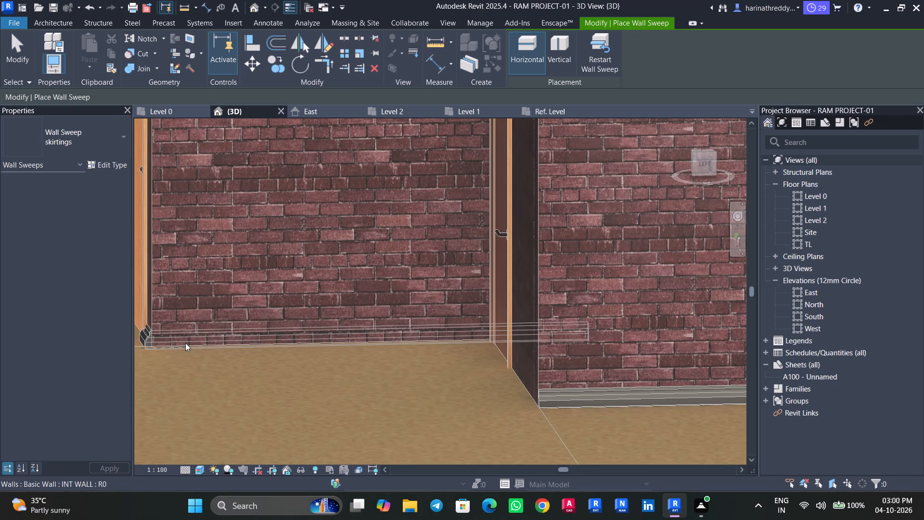
scroll(185, 343, "up", 4)
middle_click_drag(187, 342, 249, 347)
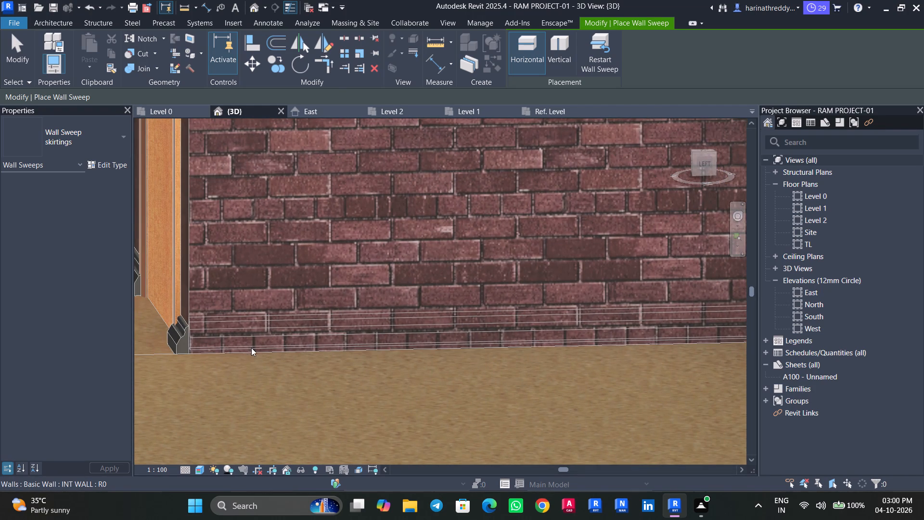
left_click(252, 350)
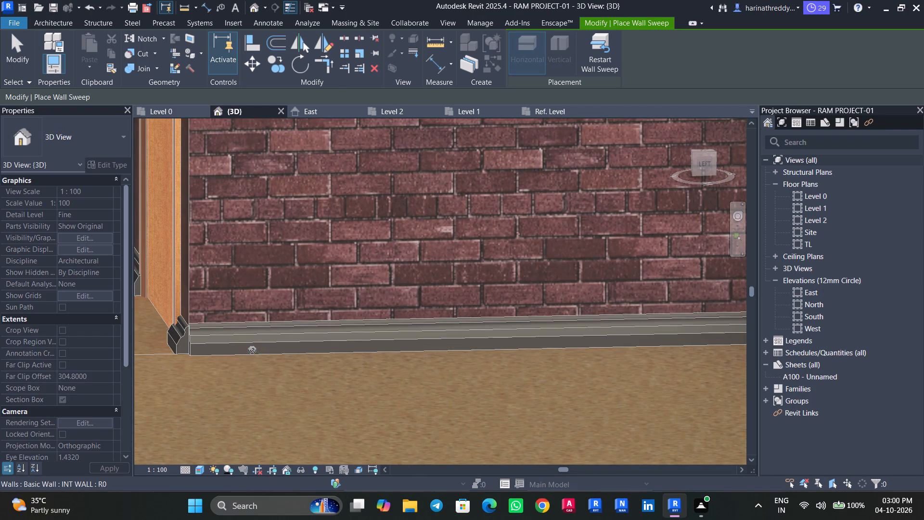
key("Escape")
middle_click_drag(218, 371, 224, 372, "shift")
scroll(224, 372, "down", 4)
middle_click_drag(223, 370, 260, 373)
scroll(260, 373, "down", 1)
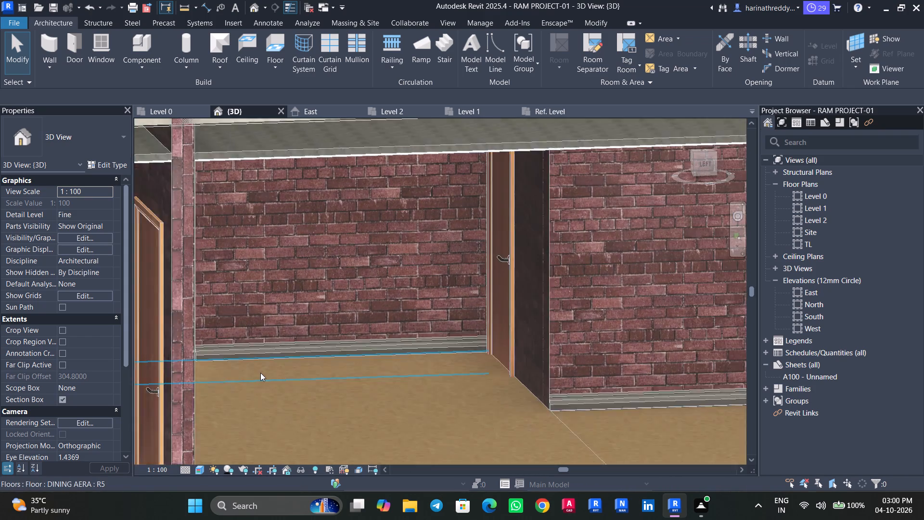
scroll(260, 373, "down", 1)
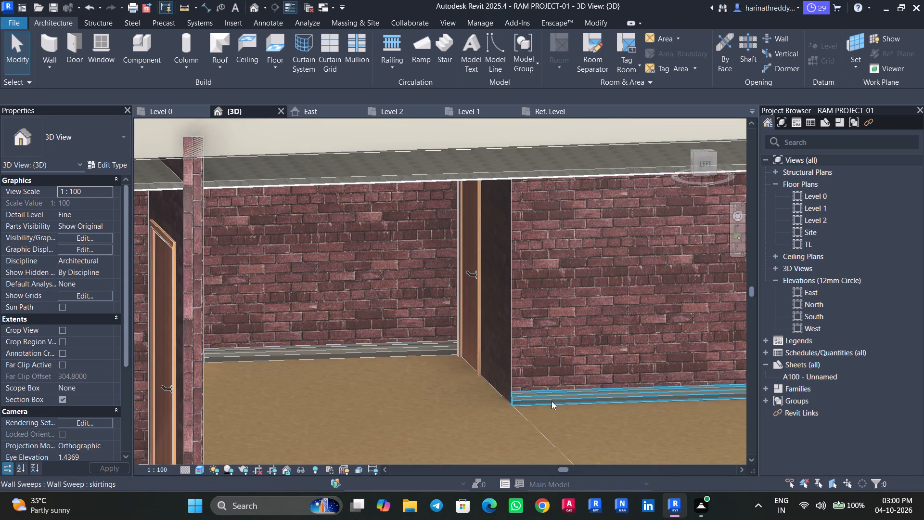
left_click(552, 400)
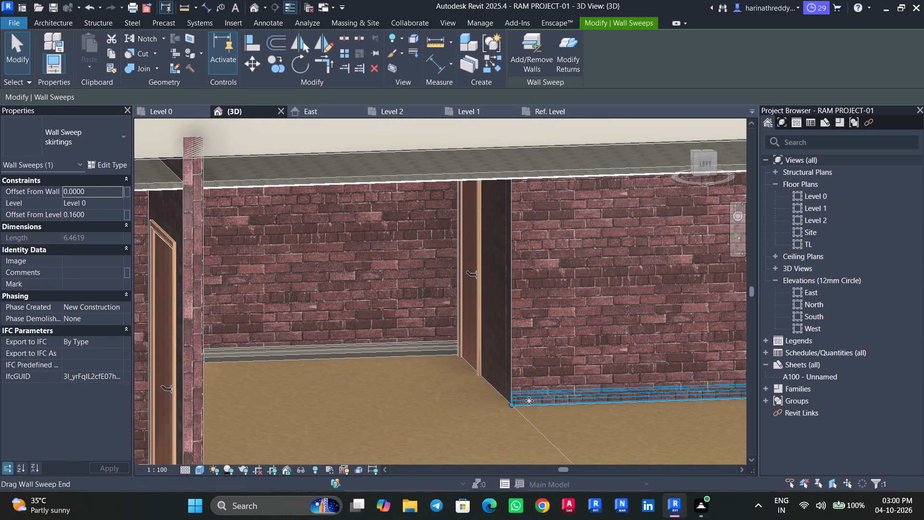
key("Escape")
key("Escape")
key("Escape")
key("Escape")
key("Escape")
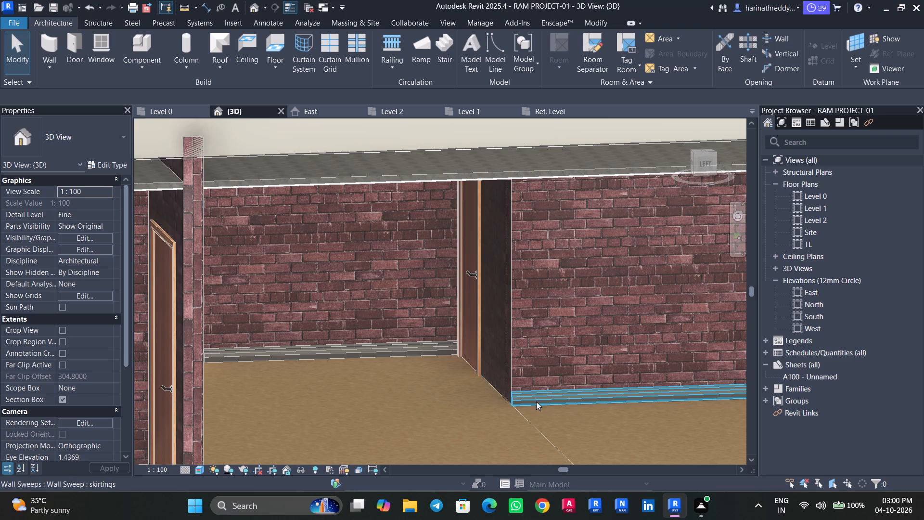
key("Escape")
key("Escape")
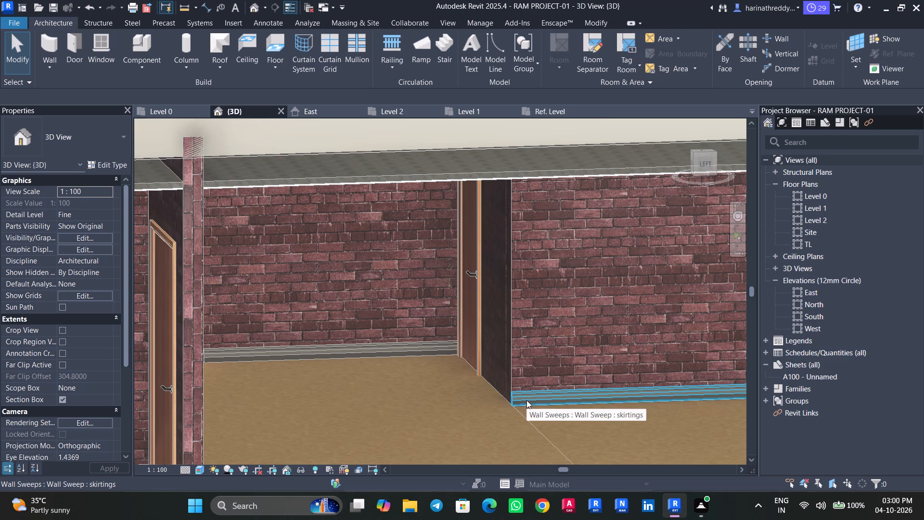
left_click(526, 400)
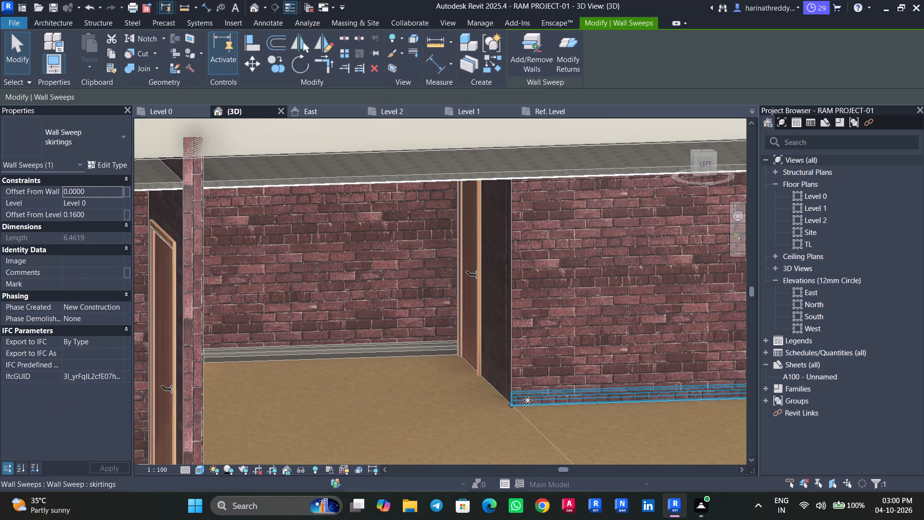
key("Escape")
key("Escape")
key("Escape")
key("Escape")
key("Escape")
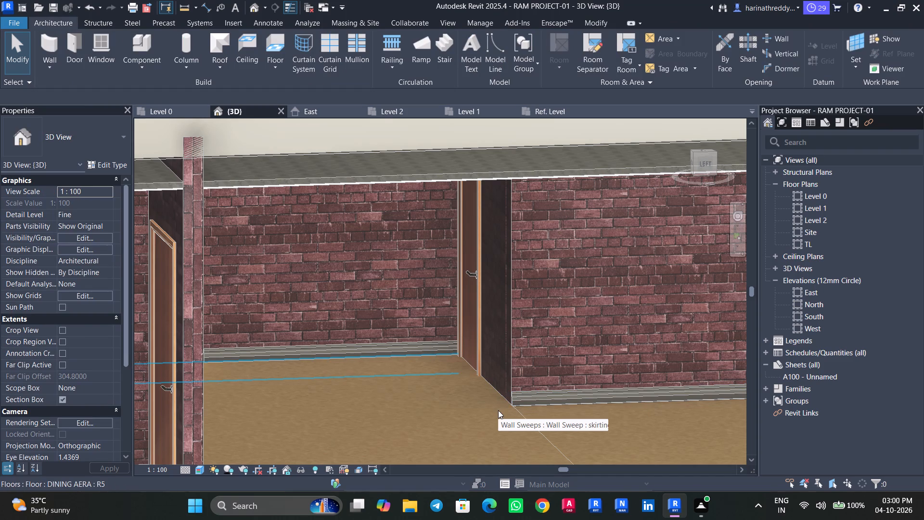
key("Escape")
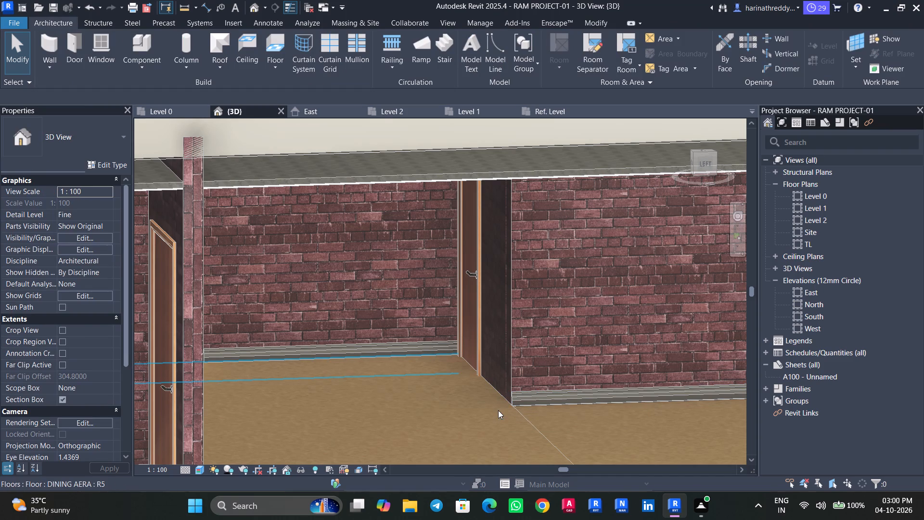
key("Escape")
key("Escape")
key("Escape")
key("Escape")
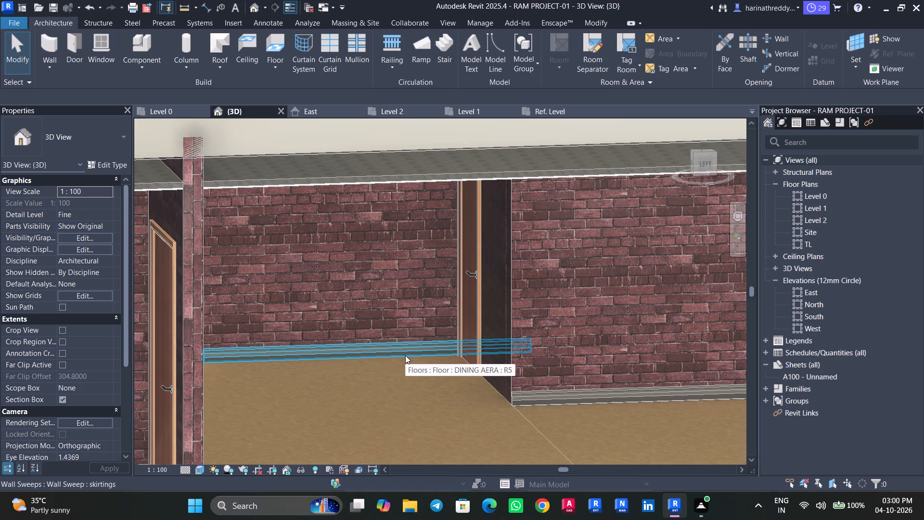
Inspect the end of the dining area skirting at the wall corner and the skirtings across the dining and living areas.
middle_click_drag(432, 377, 408, 377)
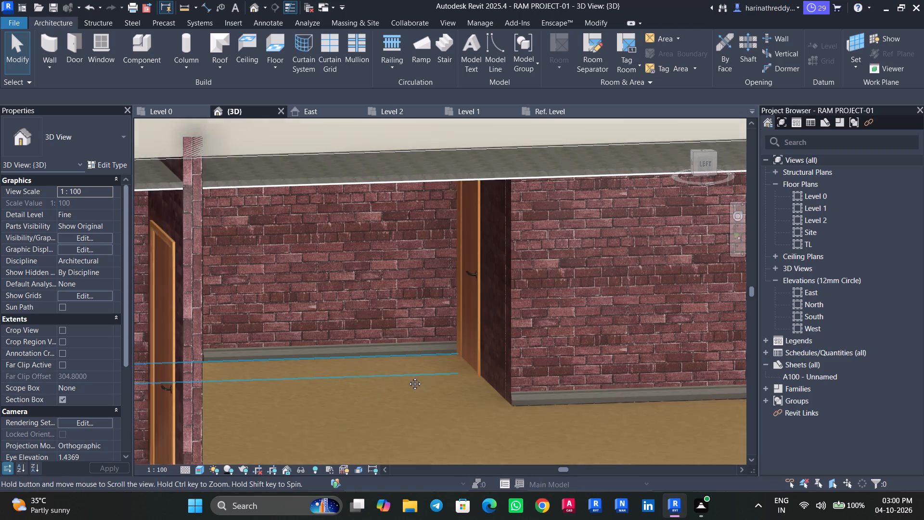
middle_click_drag(408, 377, 379, 376)
middle_click_drag(451, 401, 422, 405, "shift")
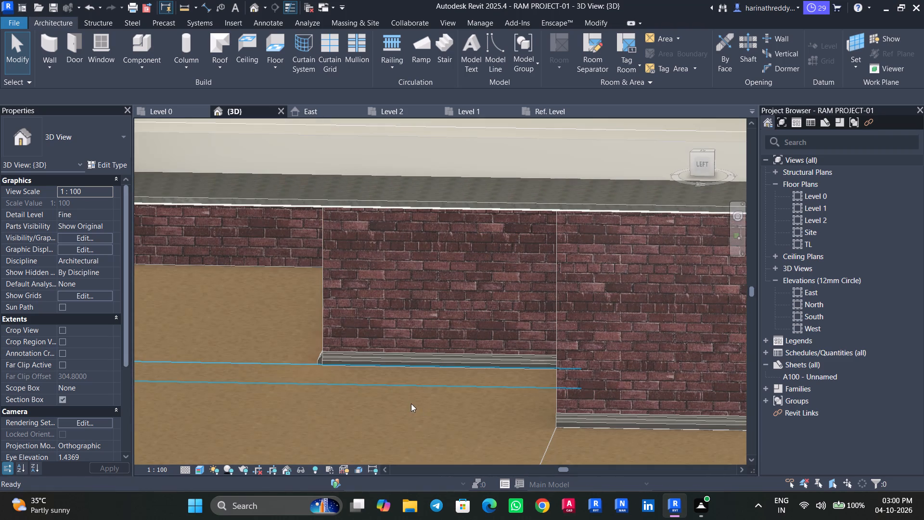
scroll(321, 363, "up", 1)
scroll(322, 363, "down", 1)
scroll(322, 363, "up", 11)
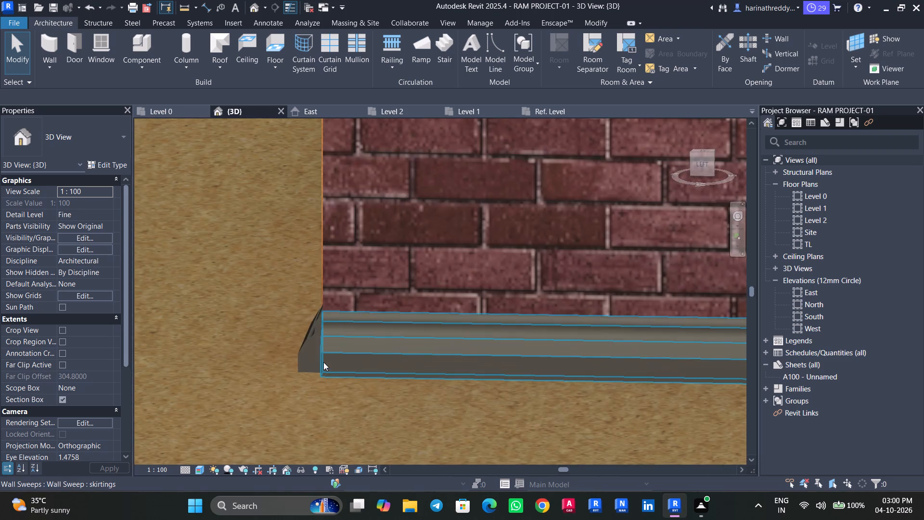
scroll(346, 361, "down", 12)
middle_click_drag(452, 383, 429, 370, "shift")
scroll(458, 397, "down", 10)
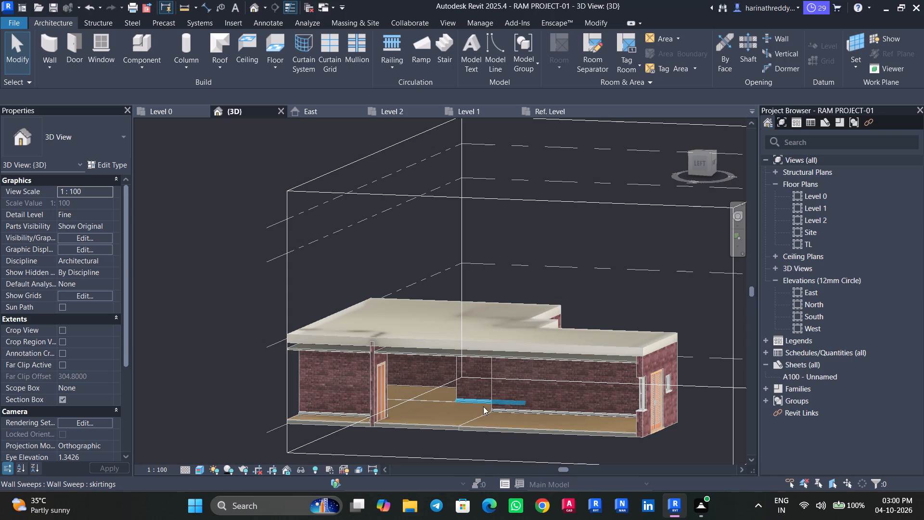
scroll(508, 431, "down", 5)
middle_click(505, 435, "shift")
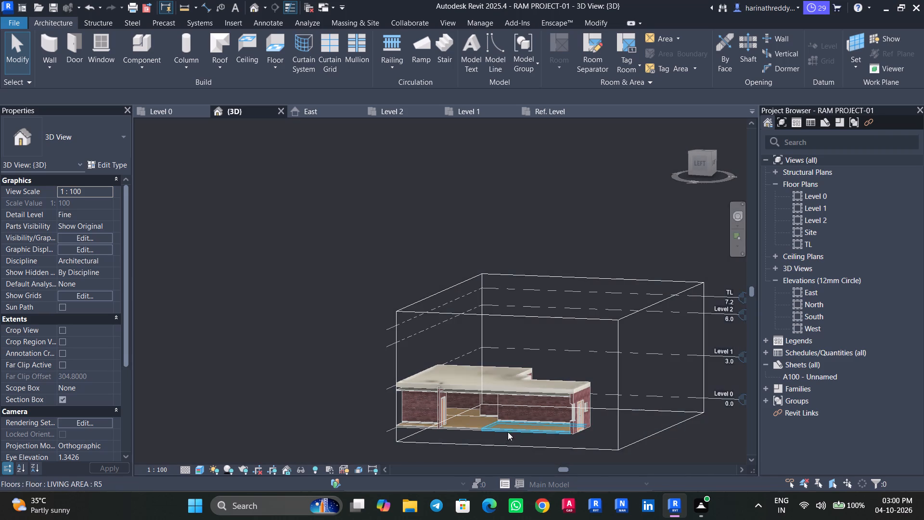
middle_click(511, 430, "shift")
scroll(511, 430, "up", 5, "shift")
scroll(508, 429, "down", 1, "shift")
scroll(508, 429, "up", 3, "shift")
scroll(508, 428, "up", 7)
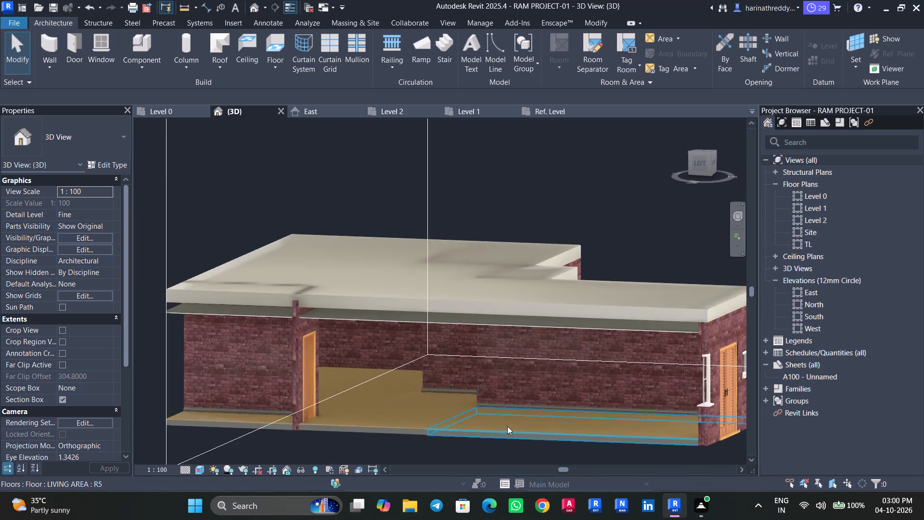
scroll(507, 426, "up", 3)
scroll(507, 426, "down", 1)
scroll(507, 426, "up", 2)
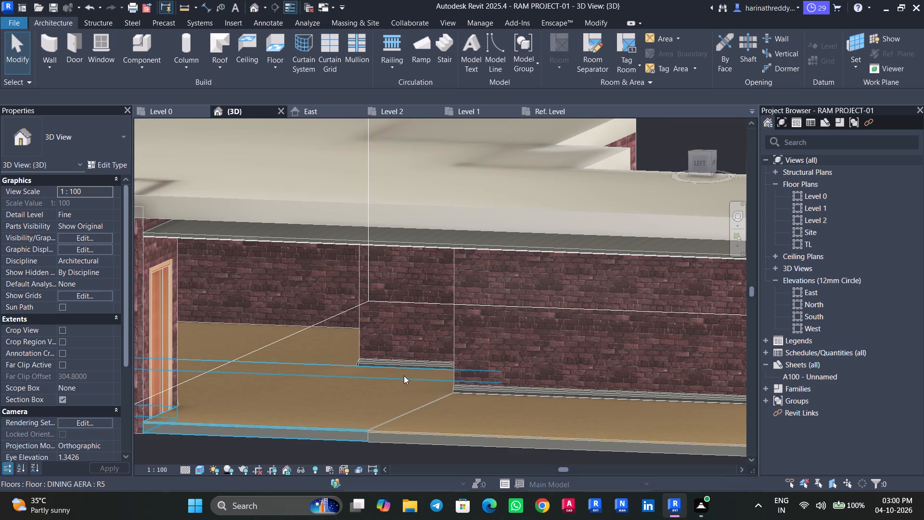
Place a matching horizontal skirtings wall sweep on the short INT WALL between the dining area door and the living area wall corner.
scroll(410, 372, "up", 9)
middle_click_drag(312, 368, 344, 368, "shift")
scroll(344, 368, "down", 5)
middle_click_drag(347, 366, 376, 369, "shift")
left_click(311, 352)
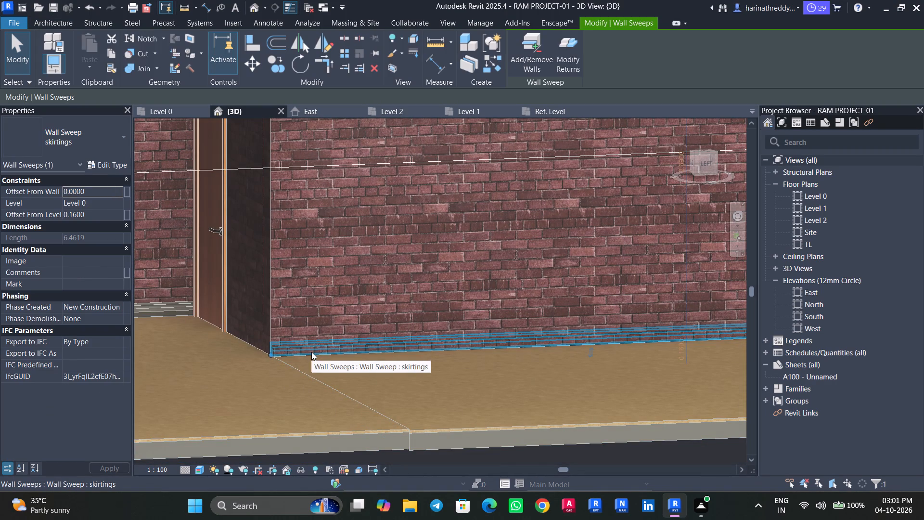
type("cs")
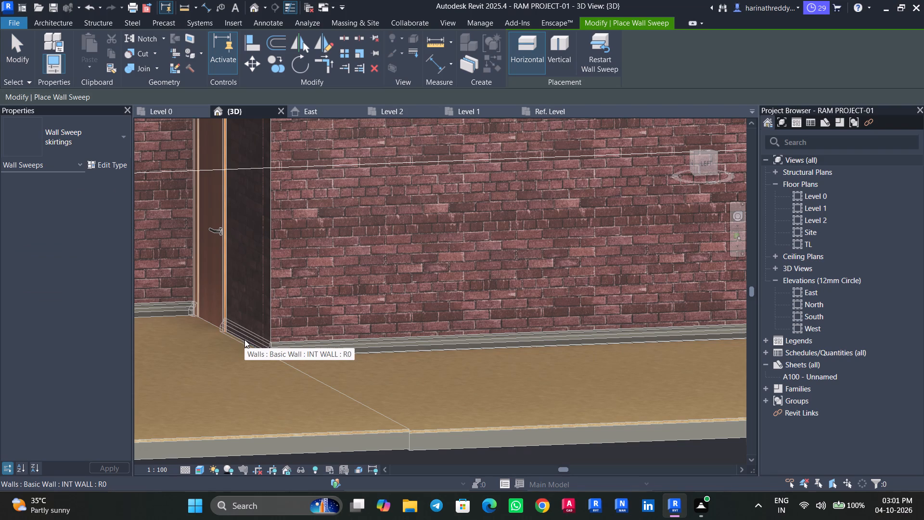
scroll(248, 339, "up", 8)
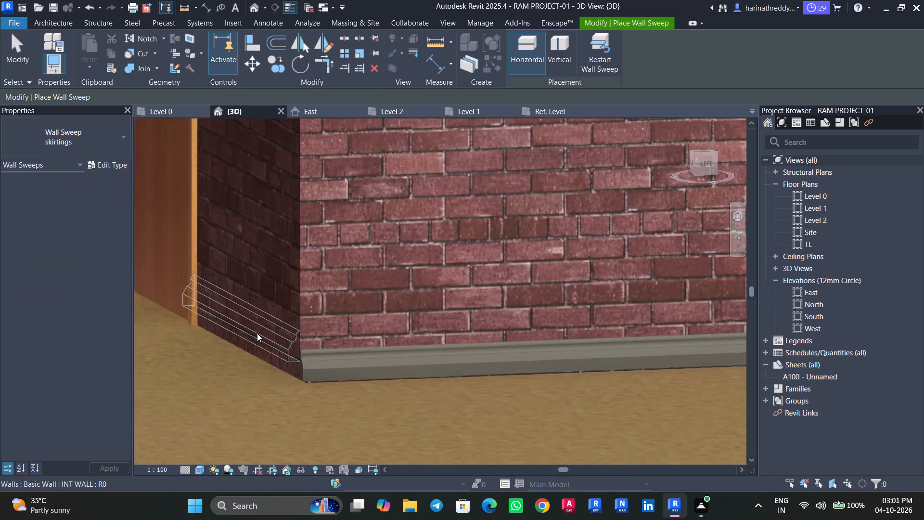
scroll(257, 333, "up", 4)
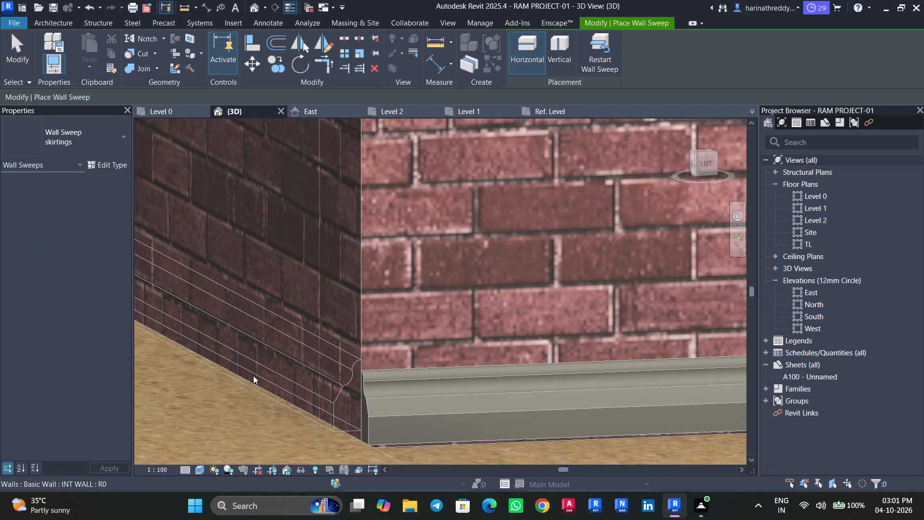
left_click(253, 382)
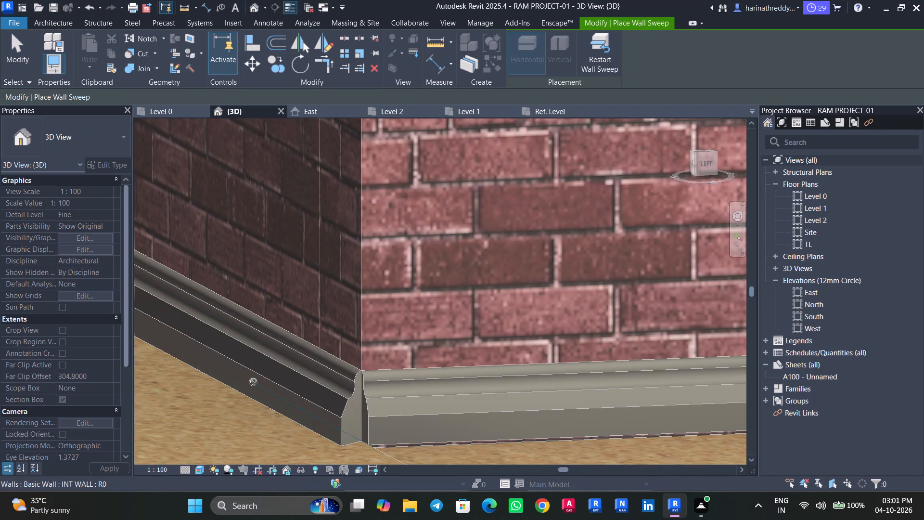
key("Escape")
Inspect the skirting corner joint beside the door and how the skirtings sit on the dining and living area floors, viewed from the left side.
scroll(282, 416, "down", 3)
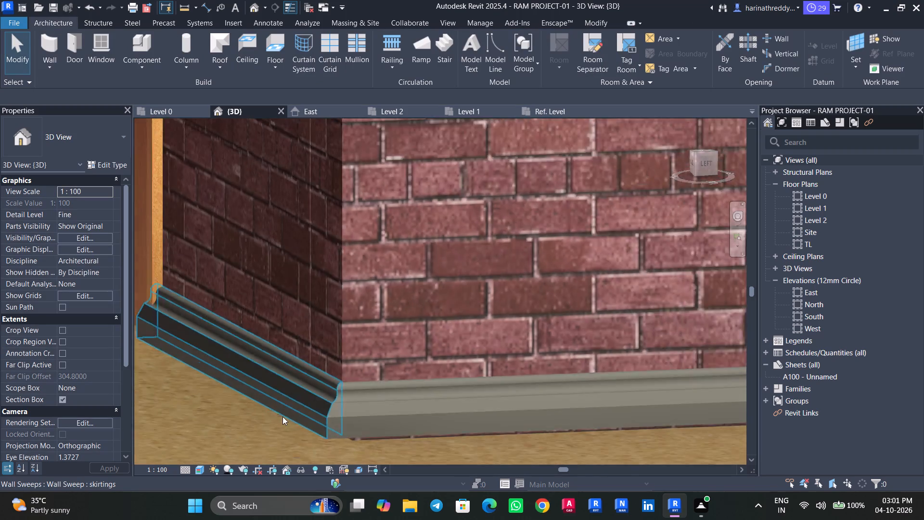
scroll(282, 416, "down", 2)
middle_click_drag(380, 446, 363, 433, "shift")
middle_click_drag(535, 442, 385, 309)
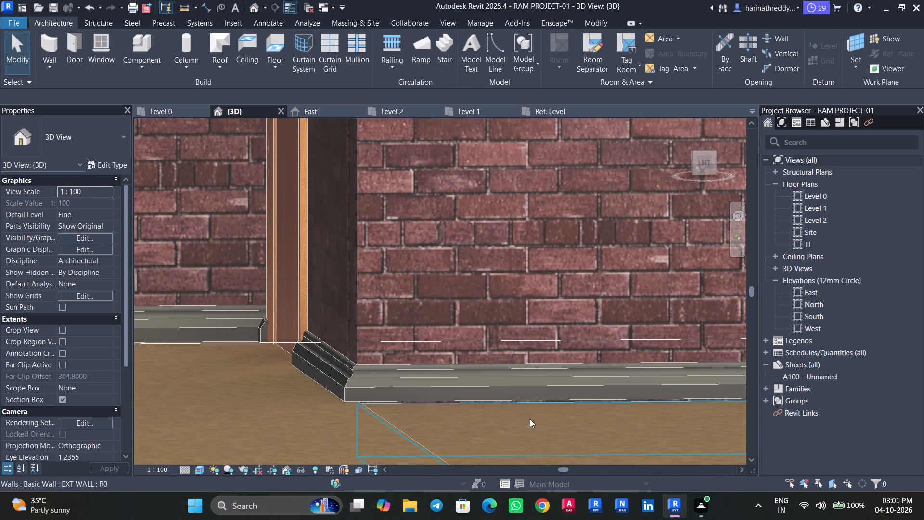
middle_click_drag(530, 420, 498, 405)
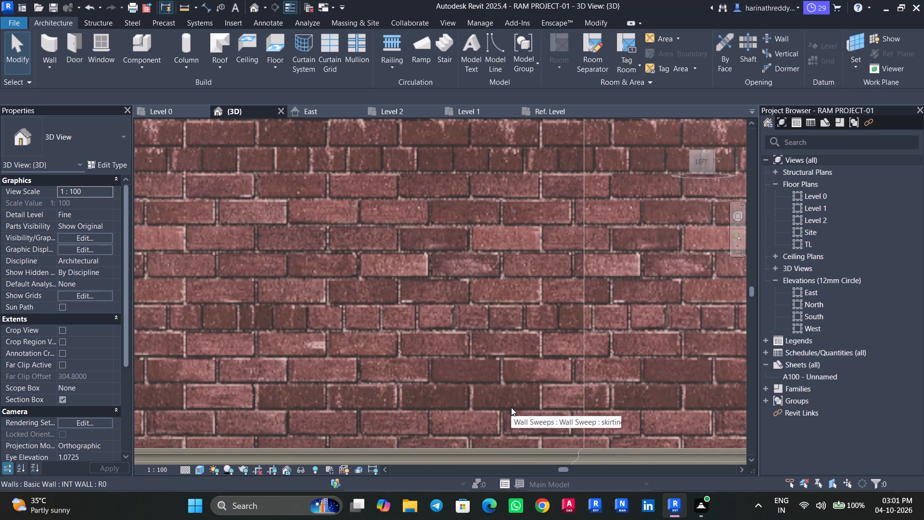
middle_click_drag(571, 425, 555, 409)
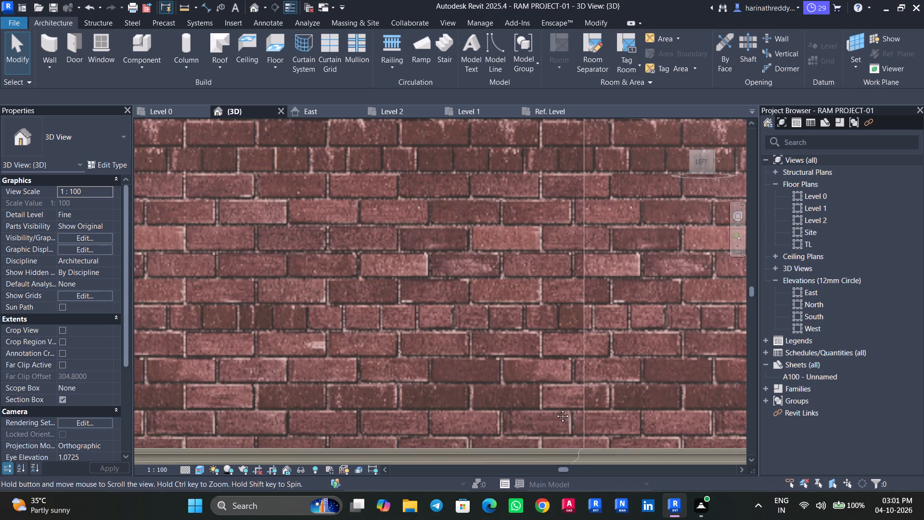
middle_click_drag(555, 409, 477, 304)
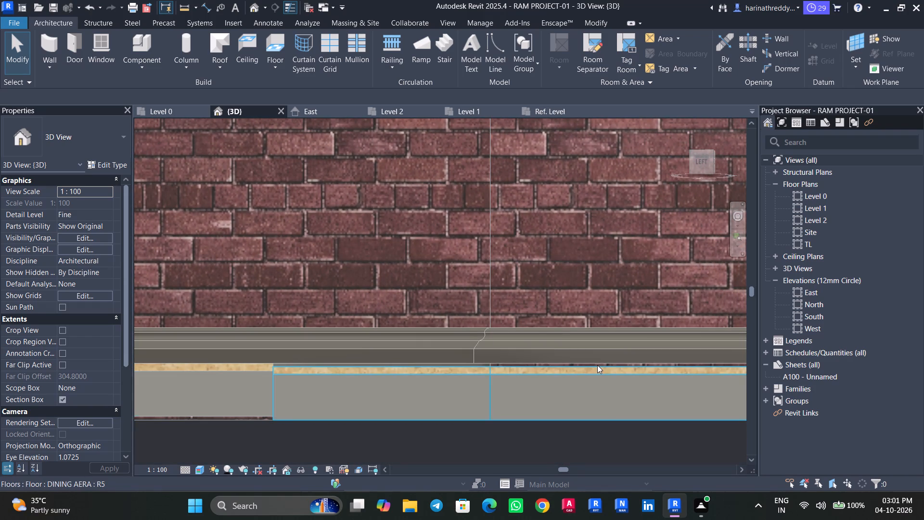
Align the living area floor's top face with the bottom edge of the skirting on the long brick wall.
scroll(597, 365, "up", 6)
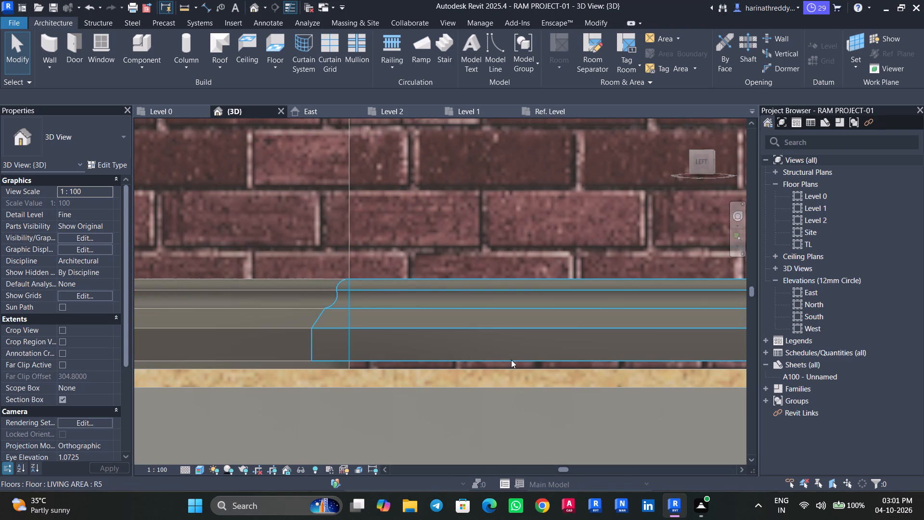
middle_click_drag(512, 360, 525, 365)
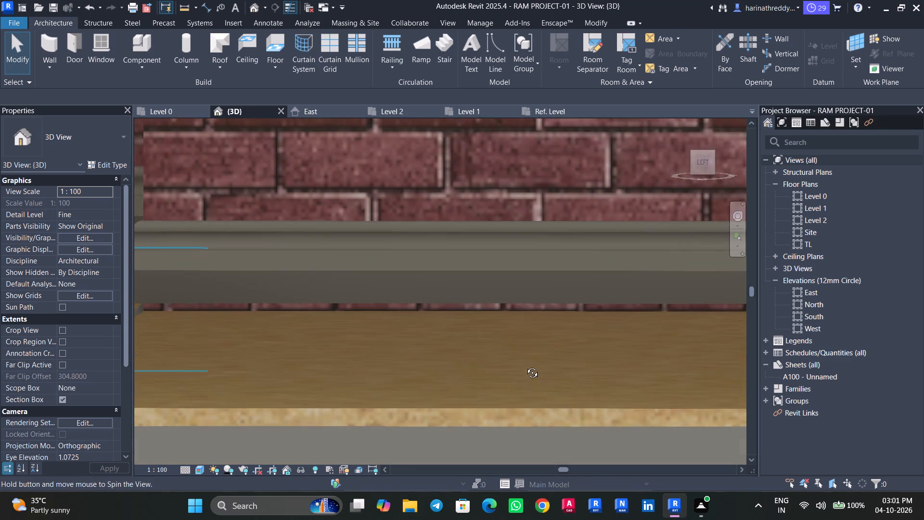
middle_click_drag(525, 365, 526, 365)
left_click(544, 284)
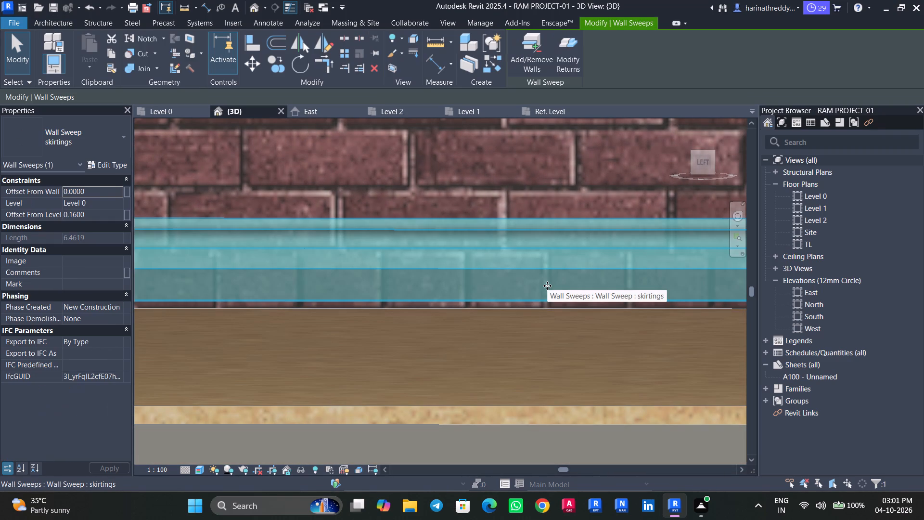
type("al")
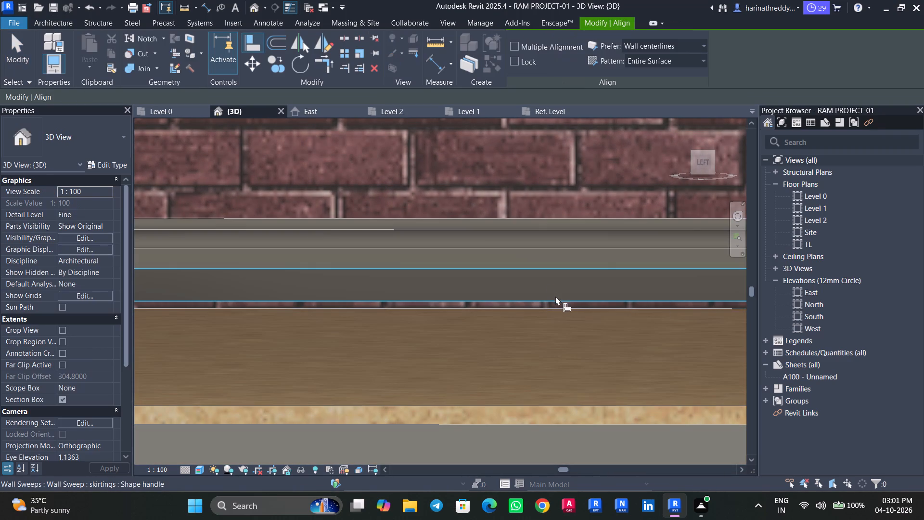
left_click(565, 299)
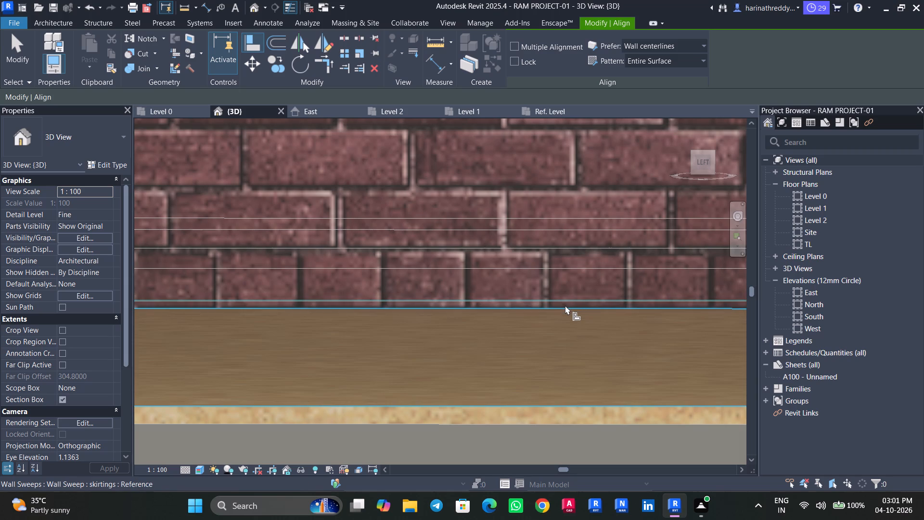
left_click(565, 305)
key("Escape")
scroll(500, 335, "down", 4)
key("Escape")
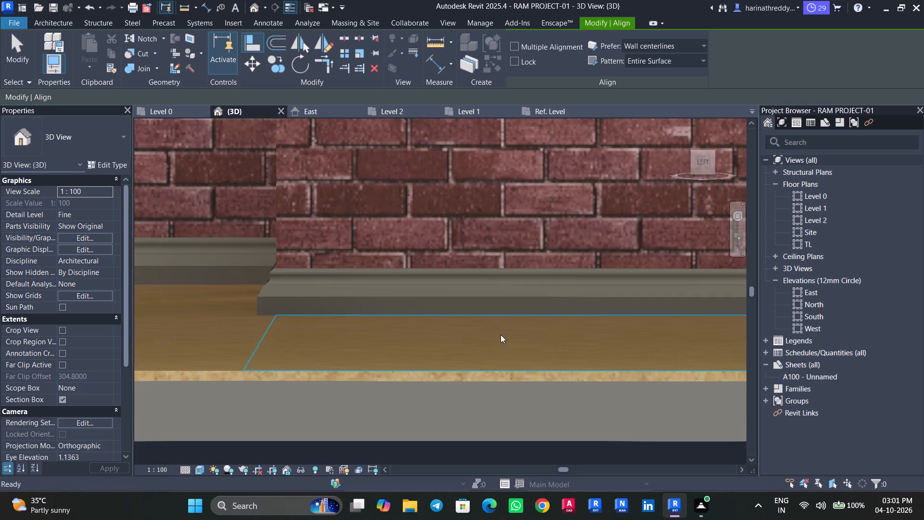
key("Escape")
key("Escape")
key("Escape")
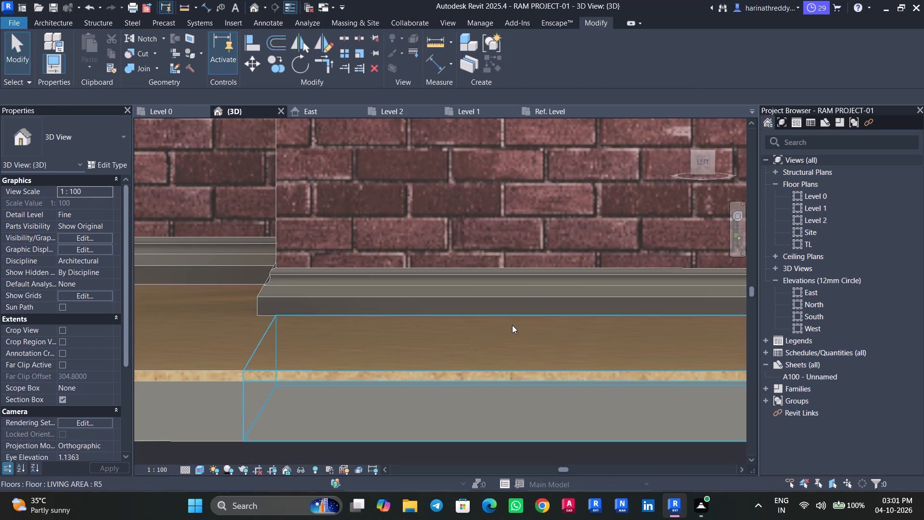
Place a matching horizontal skirtings wall sweep at floor level along the living area's adjoining wall that holds the double door.
middle_click_drag(449, 331, 465, 331, "shift")
scroll(465, 331, "down", 1)
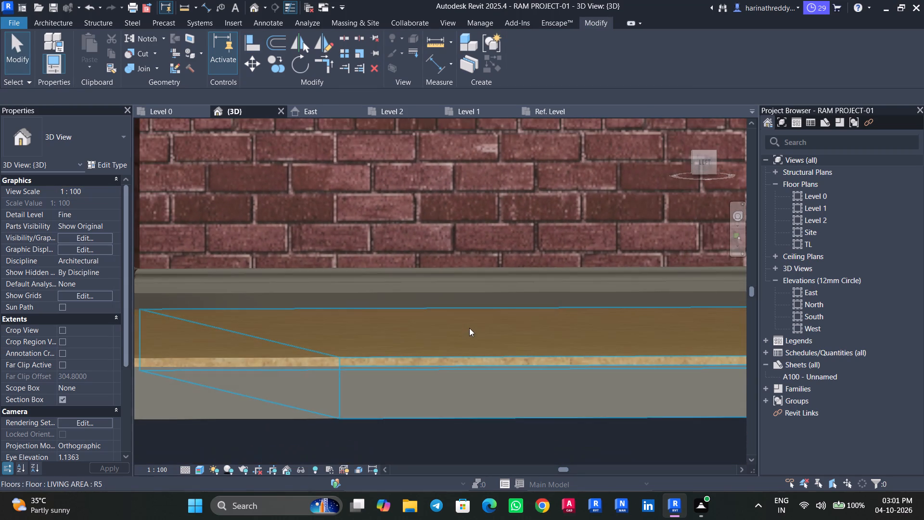
middle_click_drag(482, 333, 556, 353)
middle_click_drag(515, 343, 472, 338)
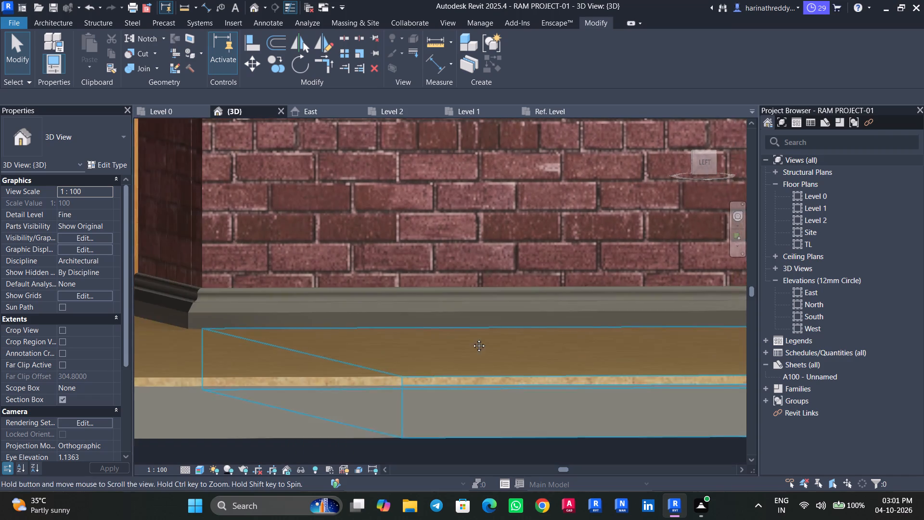
middle_click_drag(472, 338, 462, 337)
middle_click_drag(562, 336, 399, 327)
scroll(577, 321, "down", 5)
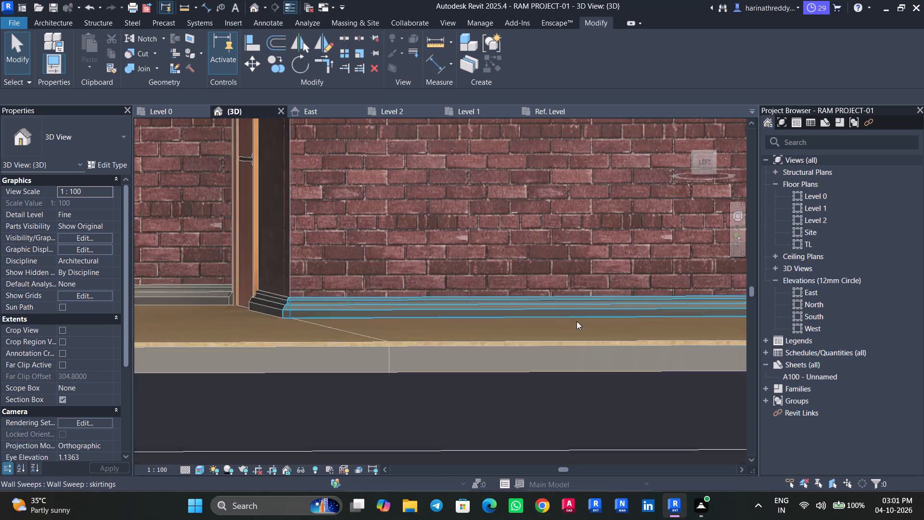
scroll(577, 321, "down", 1)
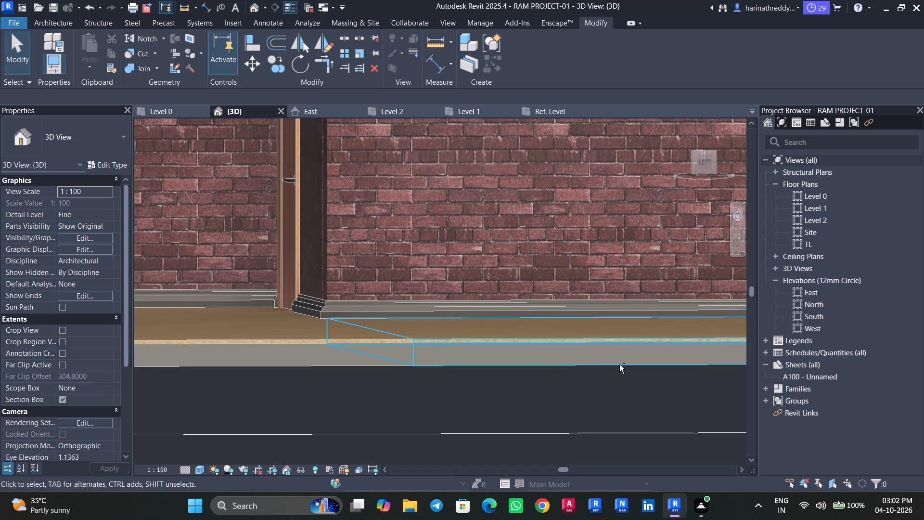
middle_click_drag(576, 361, 653, 376, "shift")
middle_click_drag(566, 254, 566, 259)
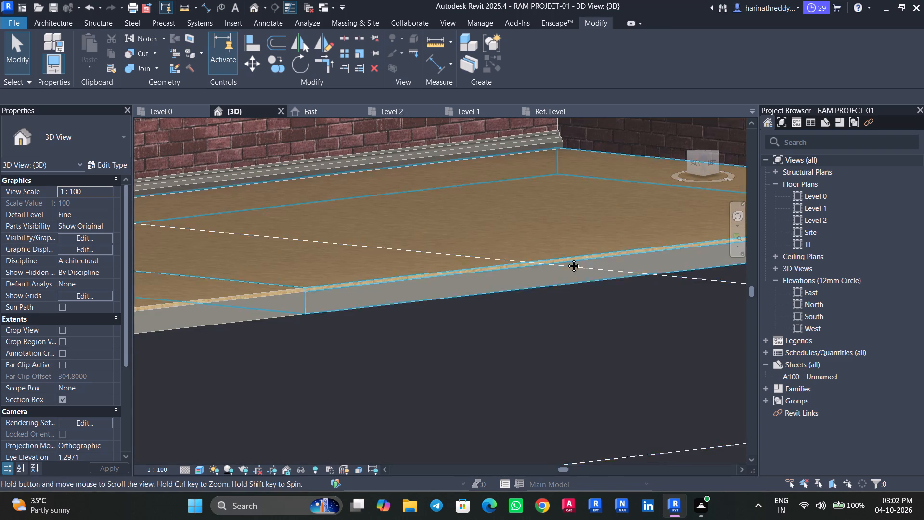
middle_click_drag(566, 259, 543, 345)
left_click(470, 238)
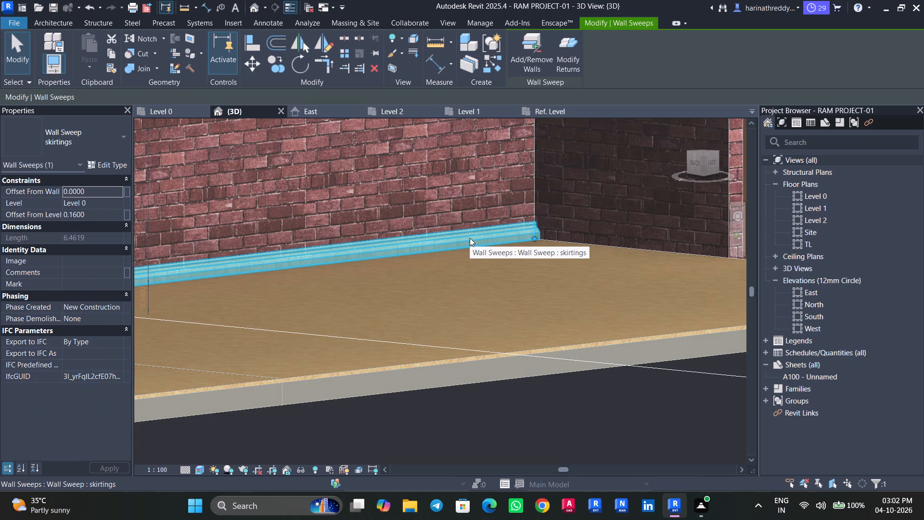
type("cs")
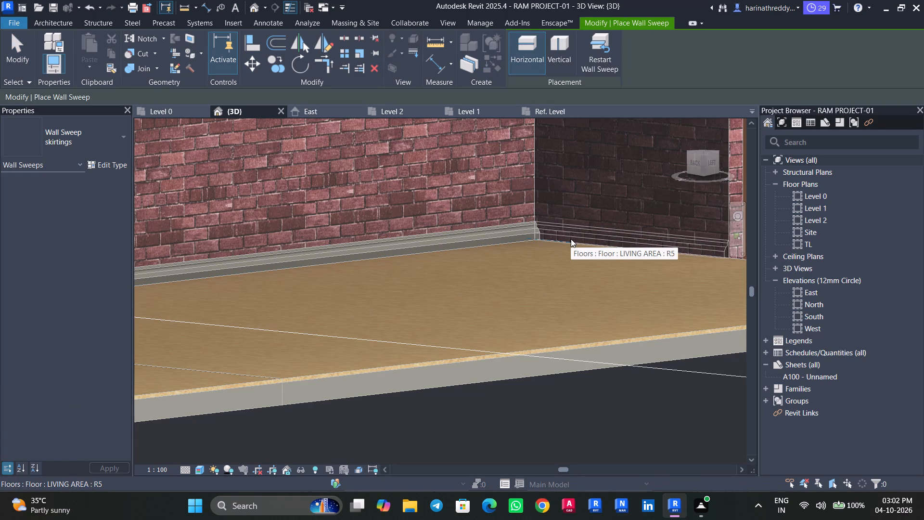
left_click(571, 239)
key("Escape")
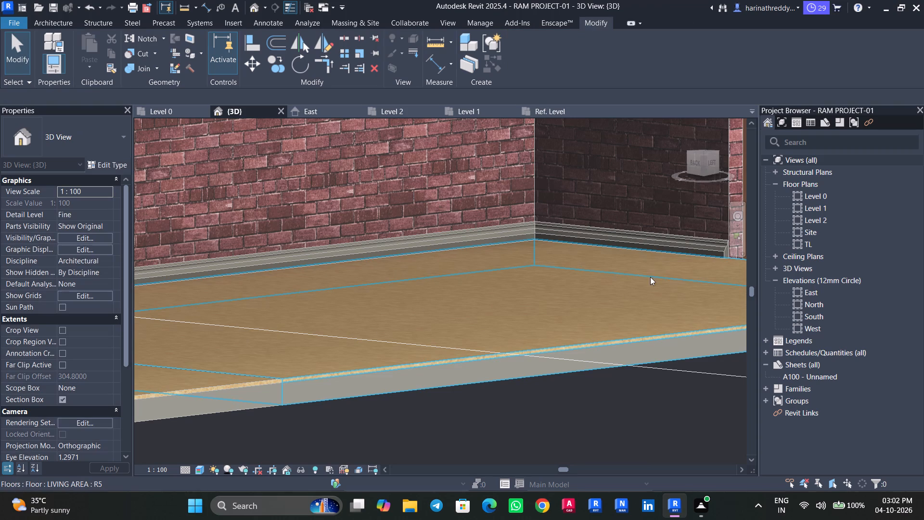
Inspect the living area skirtings at the wall corner, on both sides of the double door and at the floor's outer end.
middle_click_drag(667, 275, 633, 283, "shift")
middle_click_drag(632, 283, 411, 272)
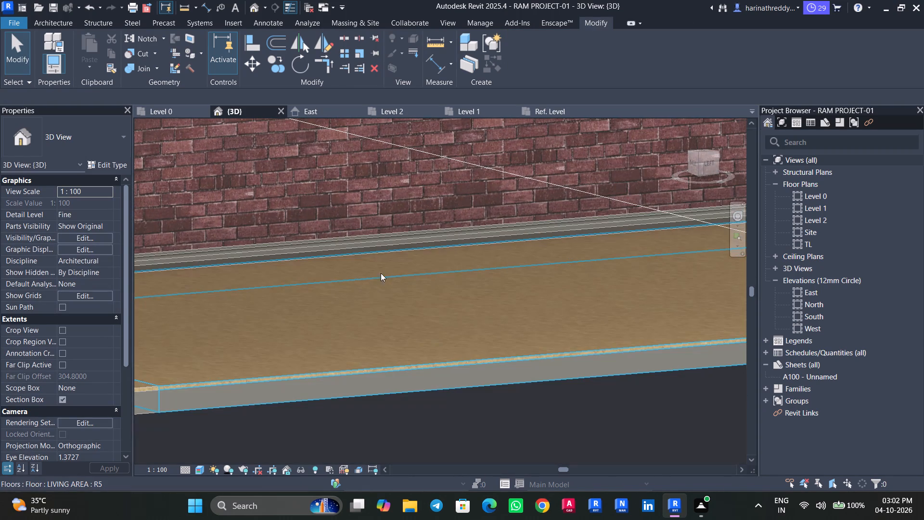
scroll(784, 329, "down", 1)
middle_click_drag(646, 303, 503, 325)
middle_click_drag(600, 334, 453, 352)
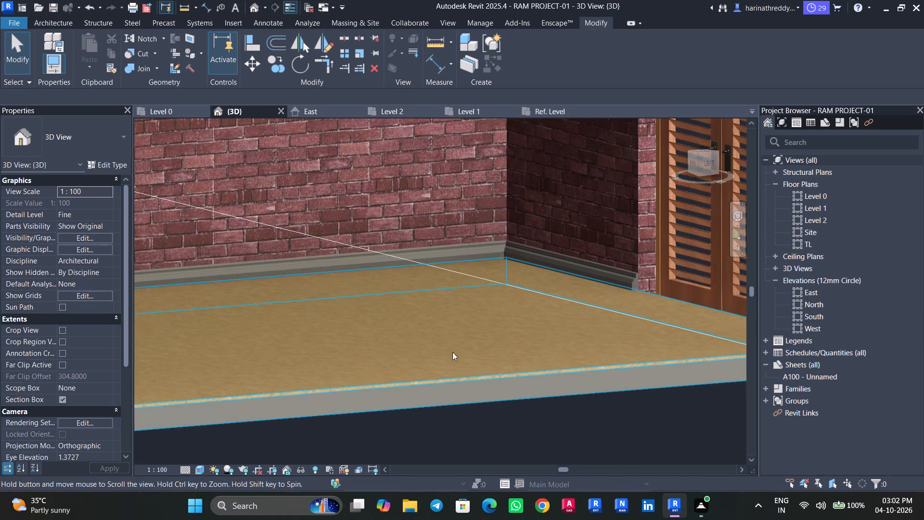
middle_click_drag(662, 311, 509, 347)
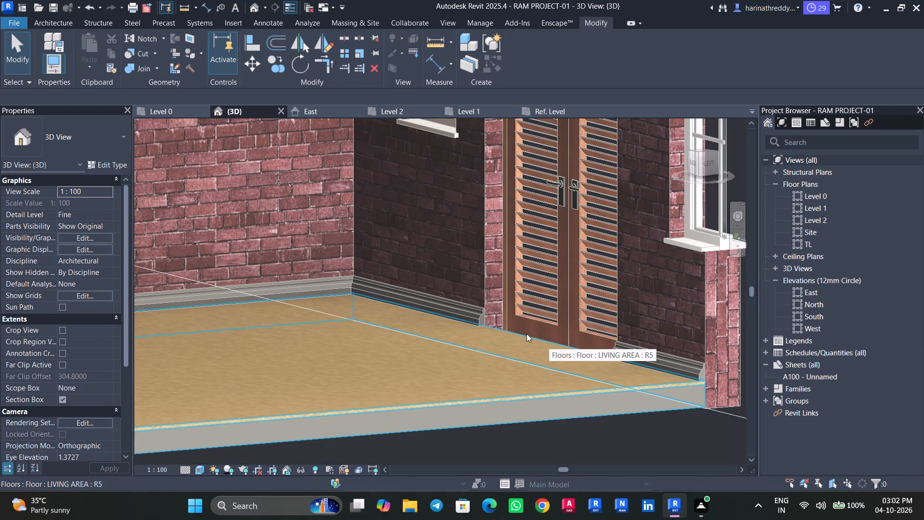
scroll(702, 435, "up", 2)
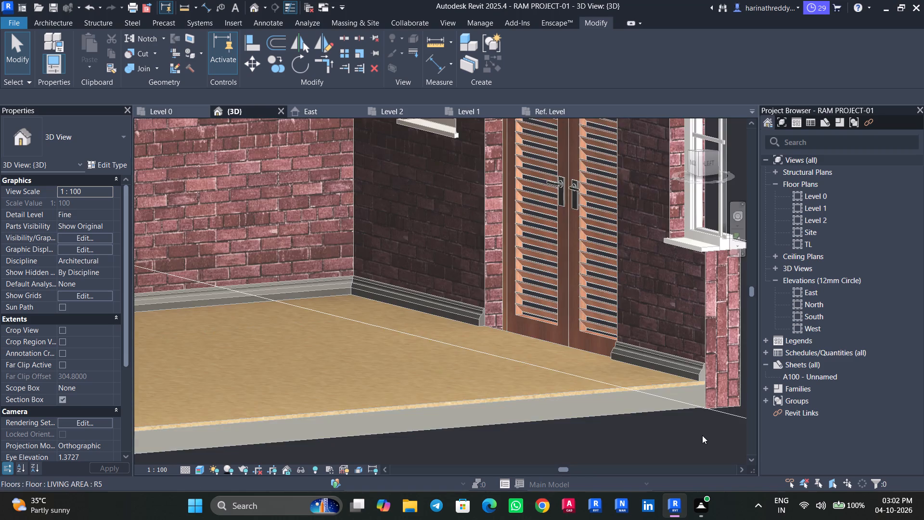
scroll(702, 435, "up", 4)
scroll(706, 364, "up", 5)
scroll(694, 322, "up", 2)
scroll(694, 320, "down", 4)
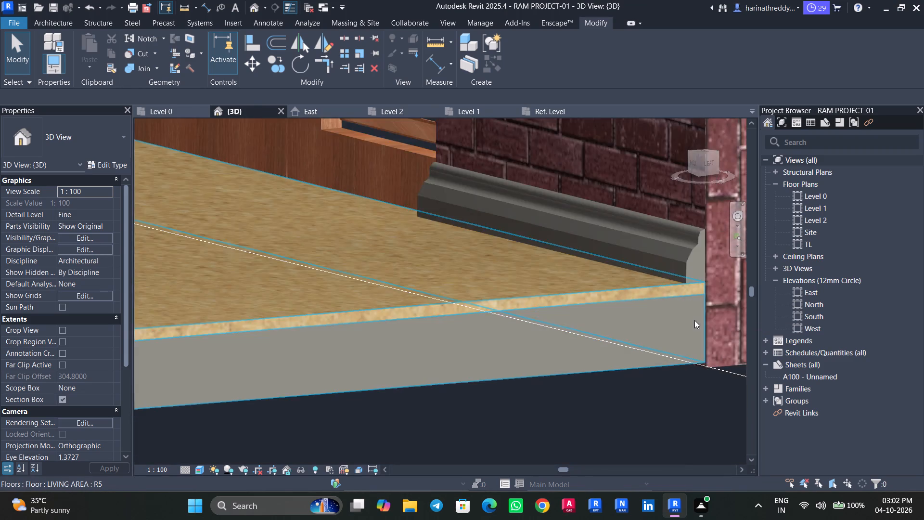
scroll(694, 320, "down", 6)
scroll(693, 321, "up", 1)
scroll(693, 321, "down", 1)
scroll(607, 330, "down", 8)
scroll(604, 332, "up", 1)
scroll(603, 333, "down", 2)
scroll(560, 334, "down", 6)
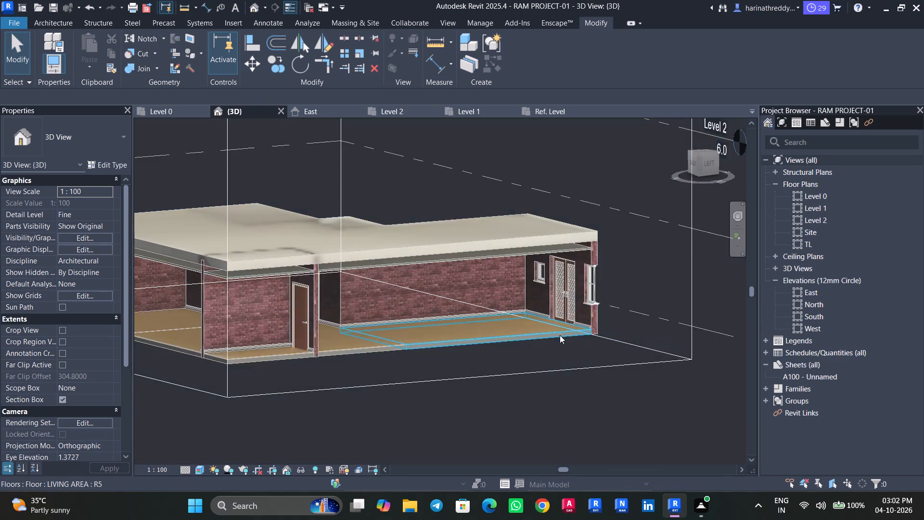
Nudge the skirting between the two dining area doors down to an offset of 0.1502 from Level 0, matching the adjoining skirting's height.
middle_click_drag(560, 337, 669, 371)
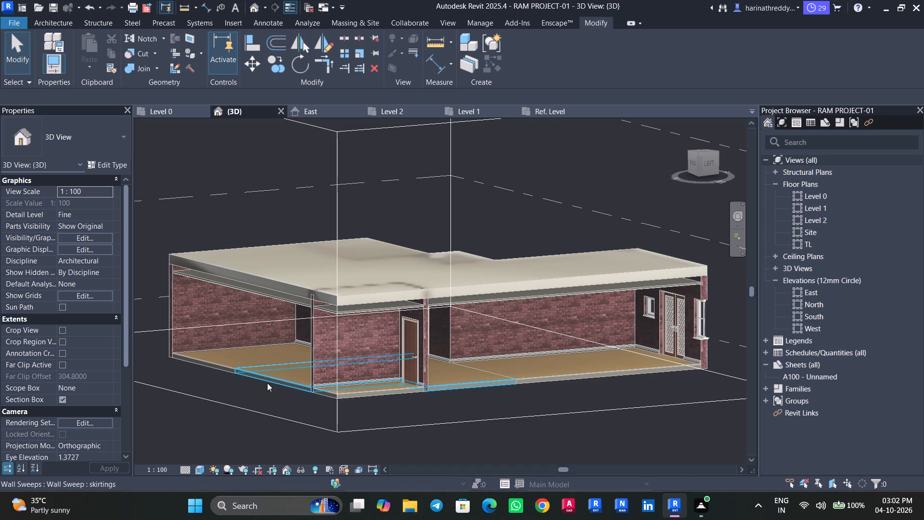
middle_click_drag(262, 364, 351, 388)
scroll(320, 398, "down", 1)
middle_click_drag(318, 393, 387, 396, "shift")
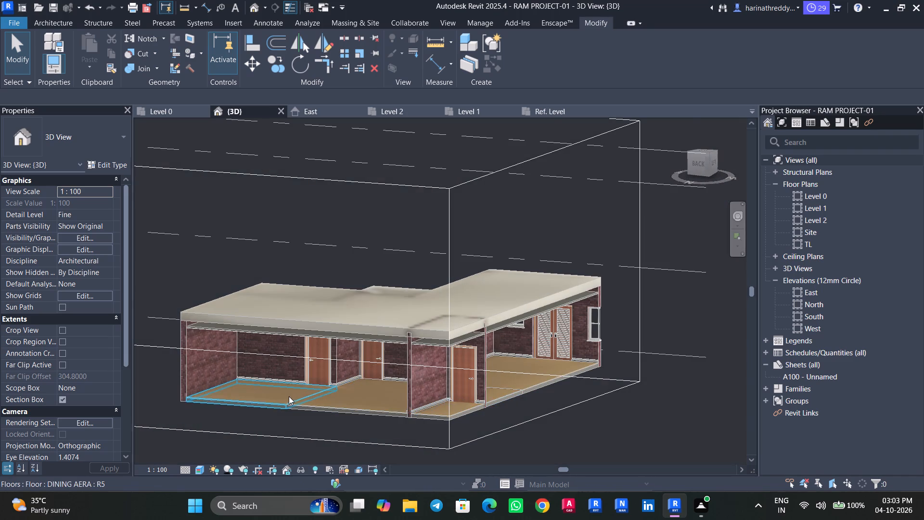
scroll(290, 395, "up", 8)
scroll(428, 364, "up", 12)
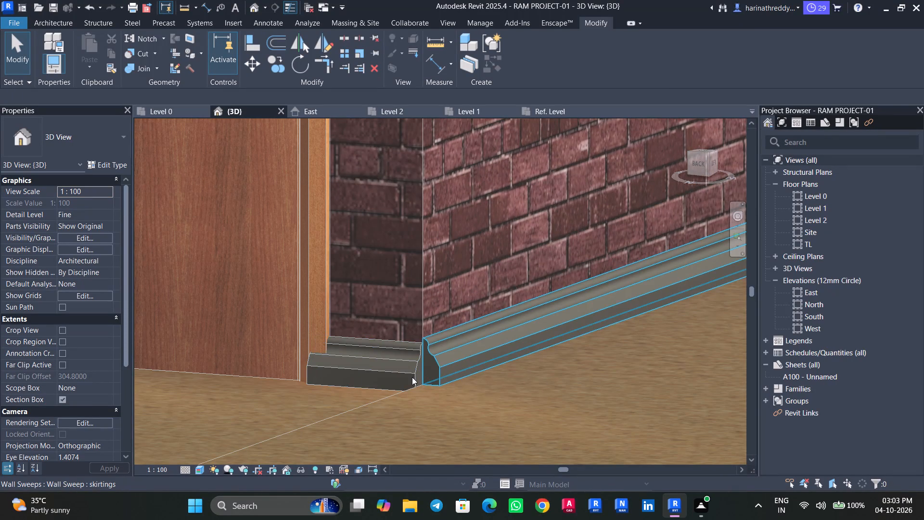
scroll(419, 372, "up", 8)
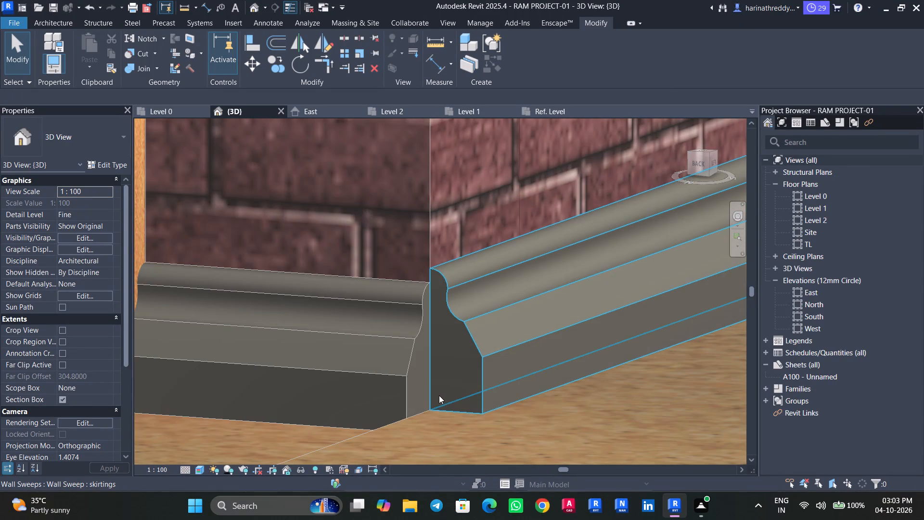
left_click(462, 370)
scroll(458, 400, "up", 6)
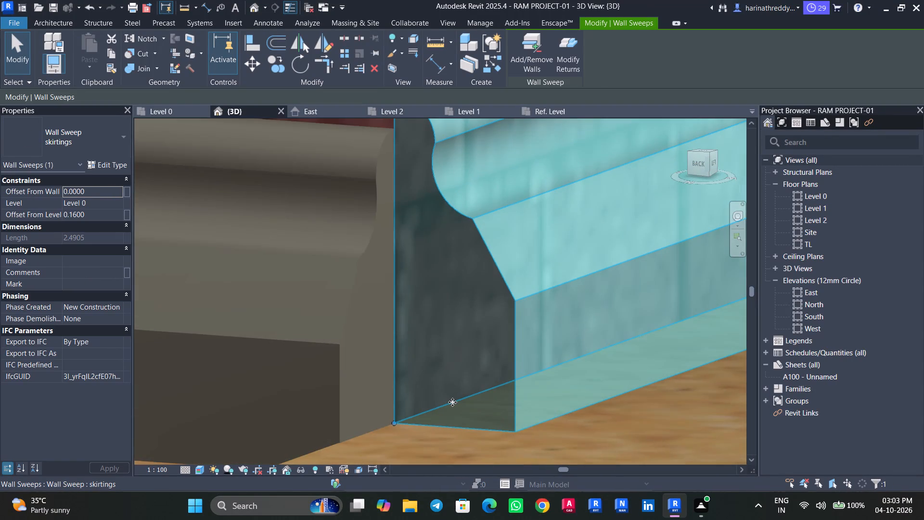
key("Down")
key("Down")
key("Down")
key("Down")
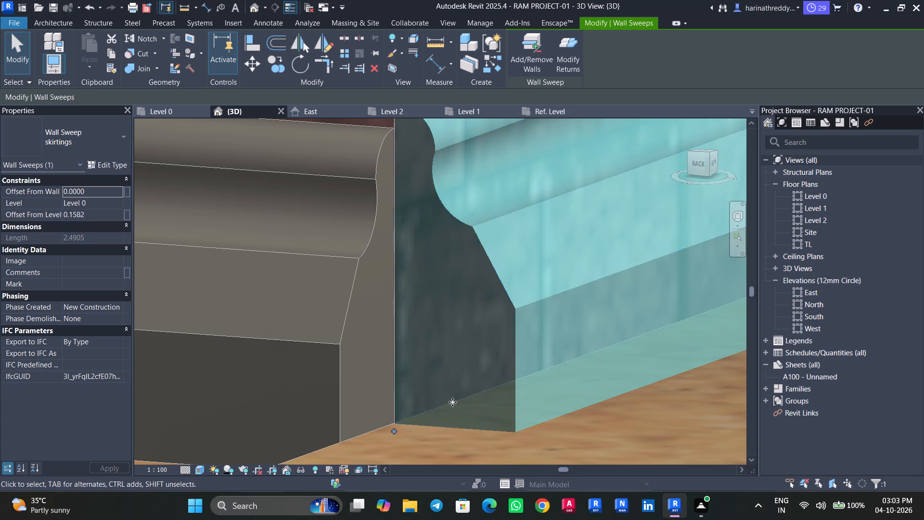
key("Down")
key("Down")
key("Down")
key("Down")
key("Down")
key("Down")
key("Down")
key("Down")
key("Down")
key("Down")
key("Down")
key("Down")
key("Down")
key("Down")
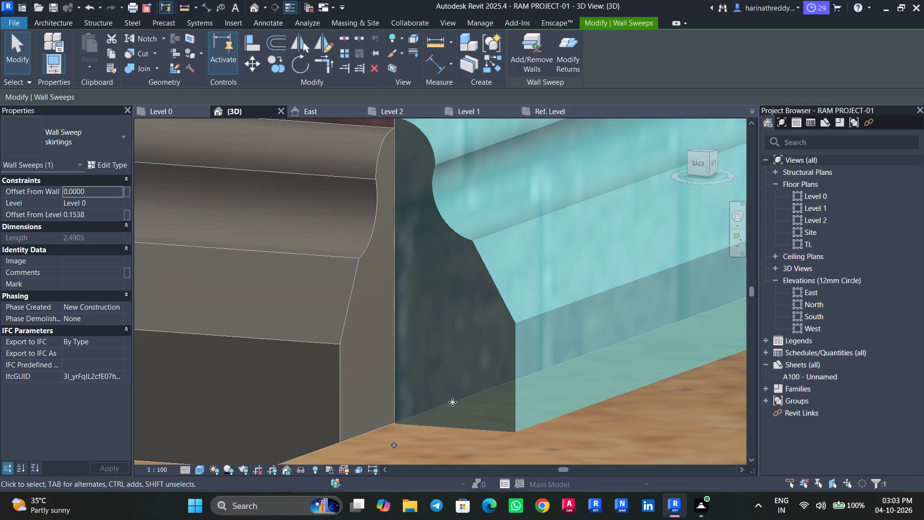
key("Down")
key("Down")
key("Up")
key("Up")
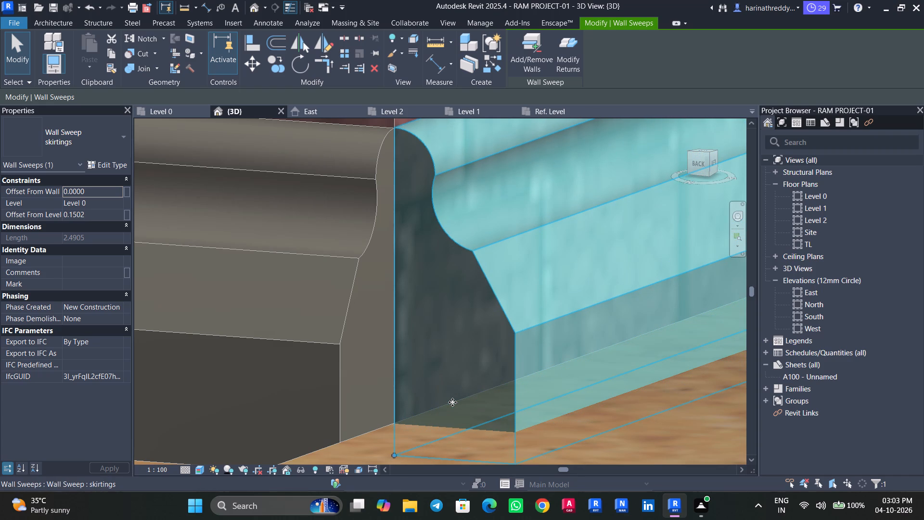
key("Escape")
Inspect the lowered skirting's corner joint and the skirtings around the dining area doors and on the INT WALL seen from the back.
scroll(469, 364, "down", 7)
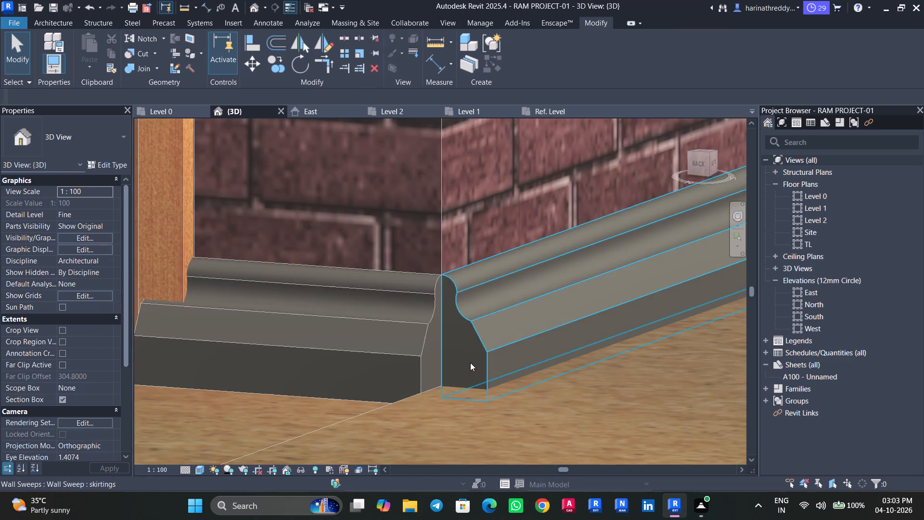
scroll(470, 363, "down", 6)
scroll(427, 372, "down", 7)
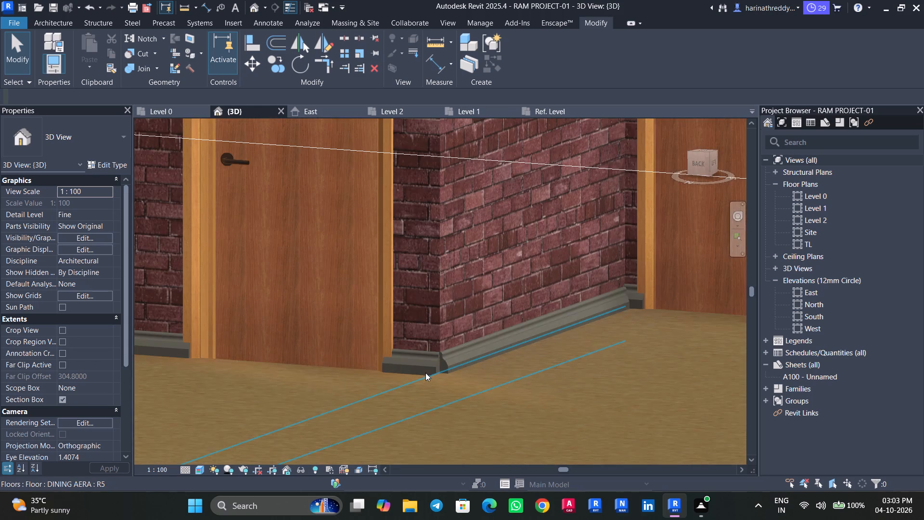
middle_click_drag(425, 373, 523, 349)
middle_click_drag(403, 366, 442, 355, "shift")
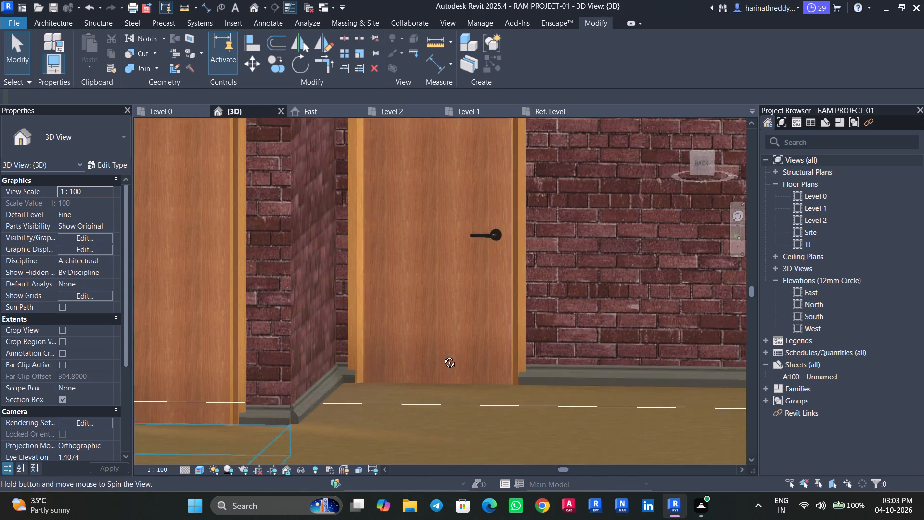
middle_click_drag(442, 355, 521, 352, "shift")
scroll(522, 369, "down", 13)
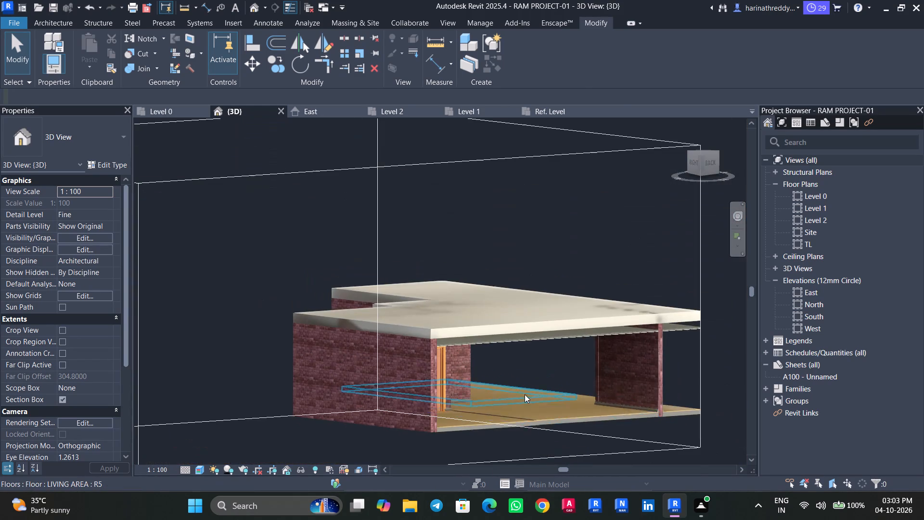
scroll(621, 408, "down", 8, "shift")
scroll(621, 408, "up", 9, "shift")
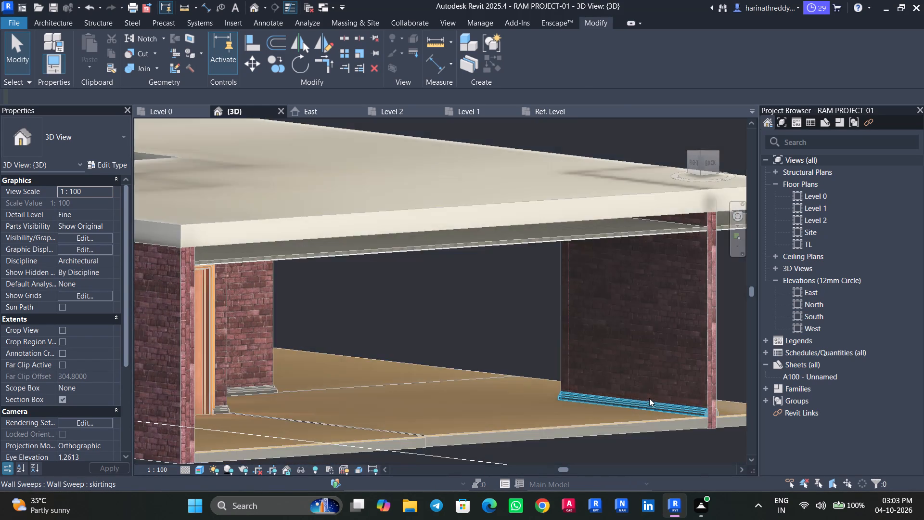
scroll(649, 398, "up", 8)
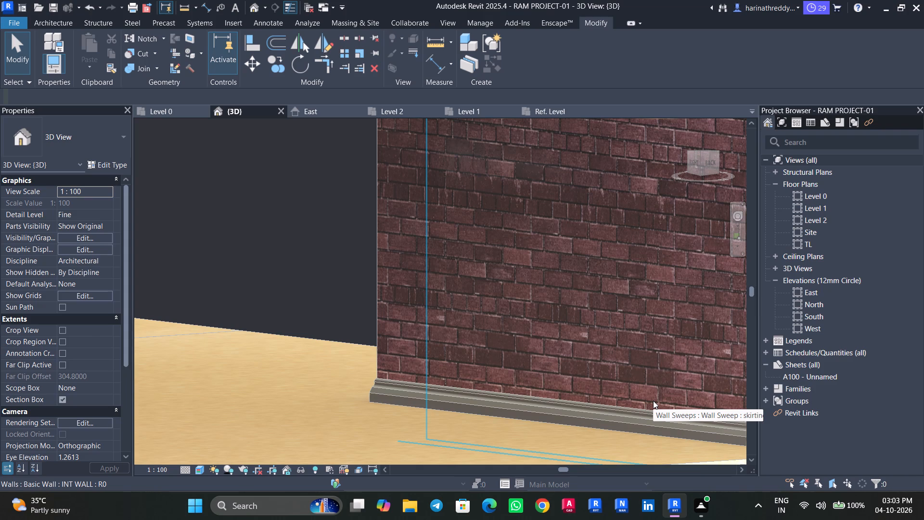
Place a matching horizontal skirtings wall sweep along the kitchen's outer side wall, about 0.15 above Level 0, meeting the existing skirting at the corner.
scroll(594, 408, "down", 7)
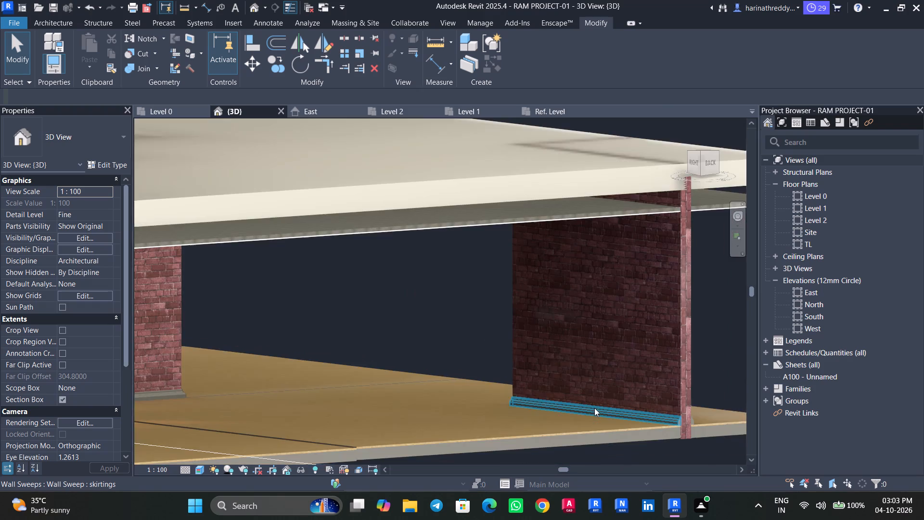
scroll(594, 413, "down", 4)
middle_click_drag(542, 435, 511, 437, "shift")
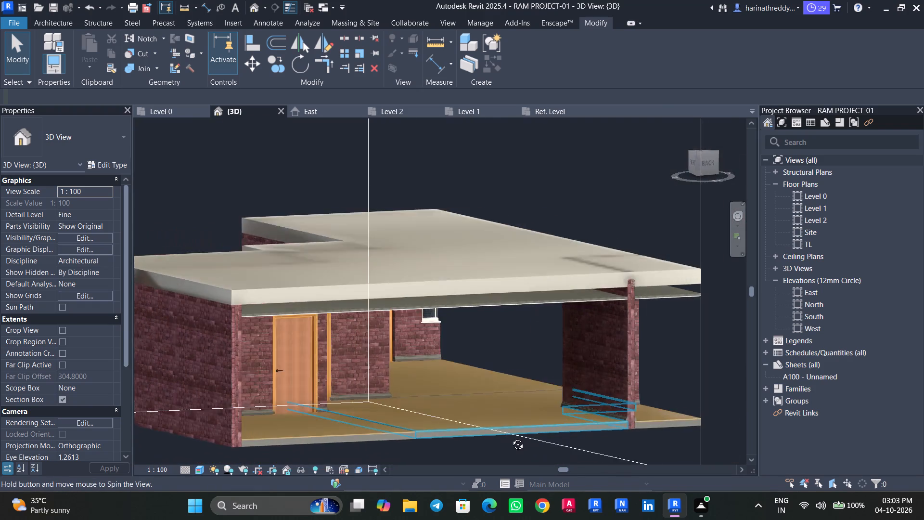
middle_click_drag(511, 437, 342, 432, "shift")
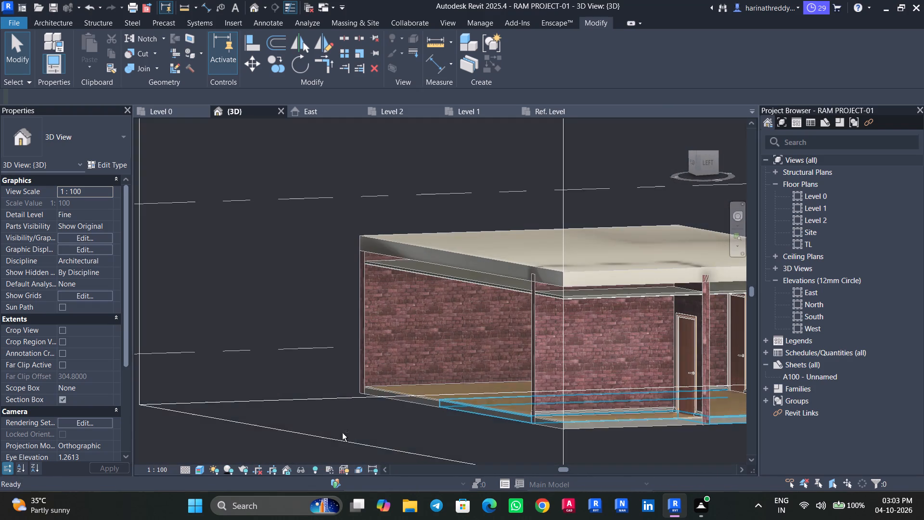
scroll(462, 406, "up", 6)
middle_click_drag(461, 372, 486, 381, "shift")
left_click(516, 305)
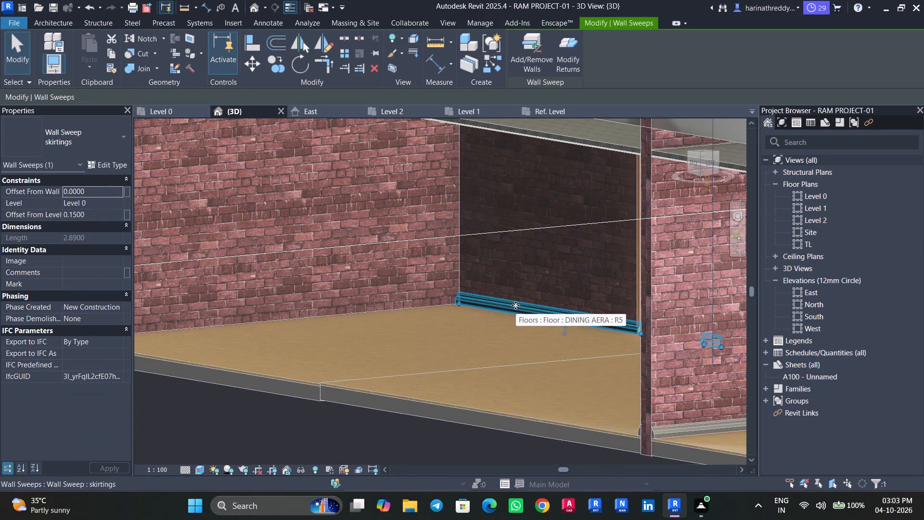
type("cs")
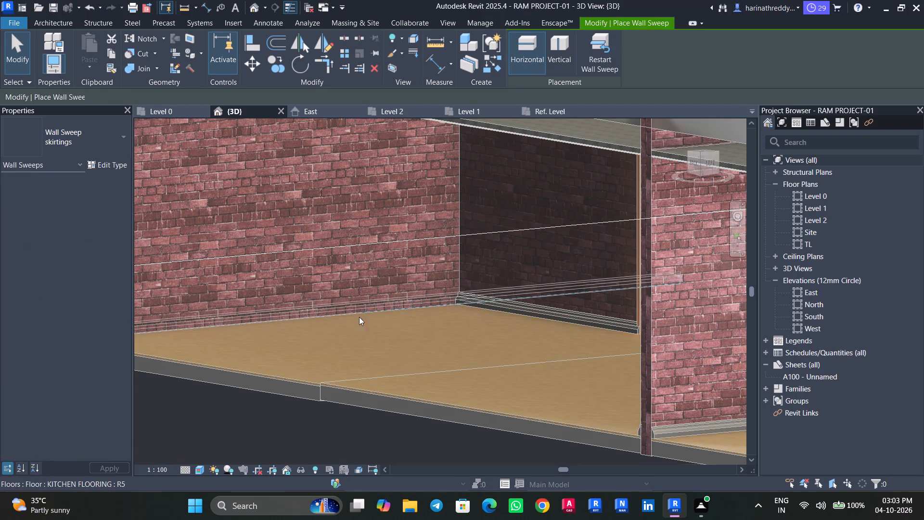
scroll(336, 318, "down", 2)
middle_click_drag(336, 318, 507, 341)
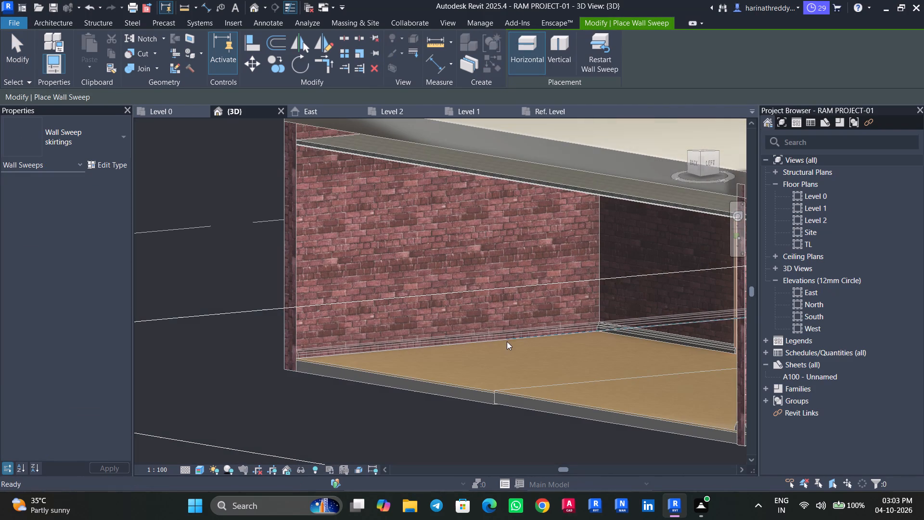
scroll(478, 338, "down", 2)
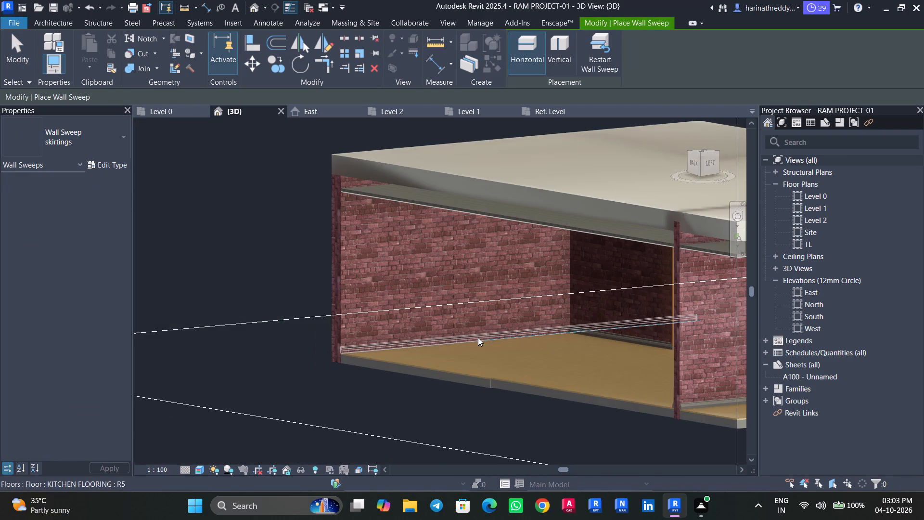
scroll(478, 338, "up", 10)
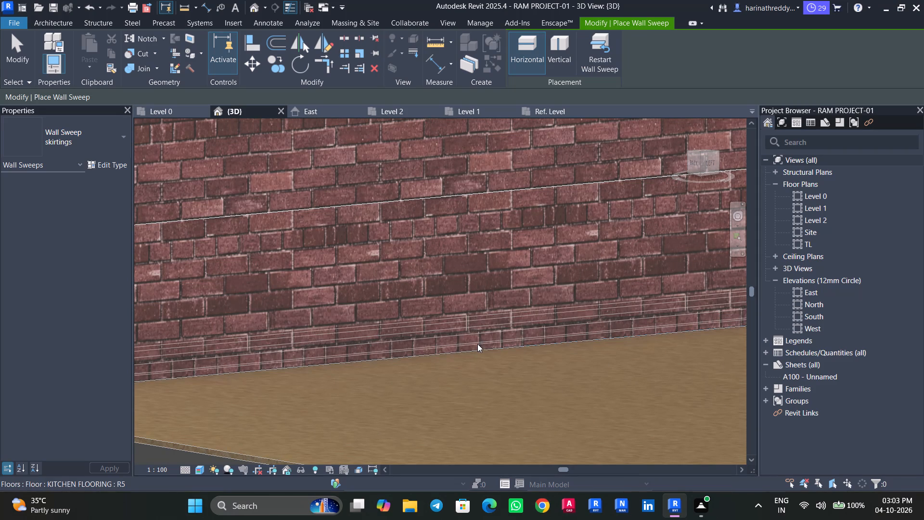
left_click(478, 346)
key("Escape")
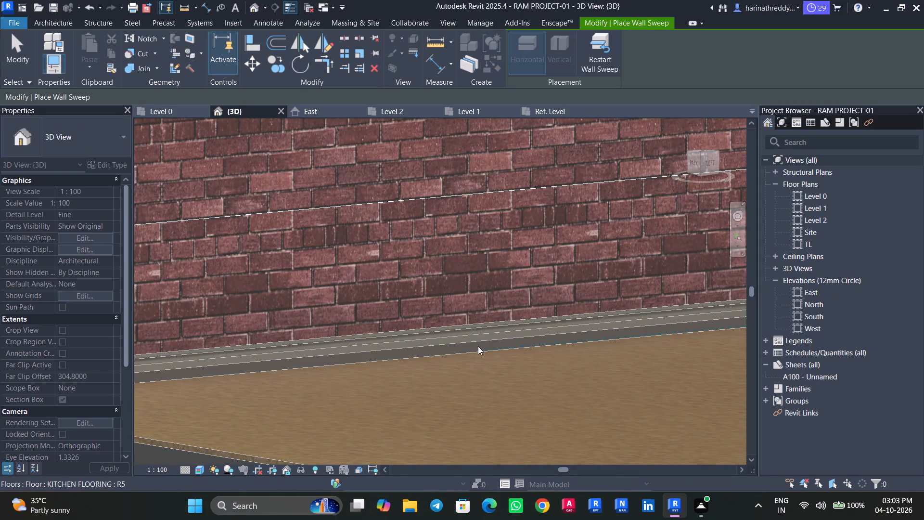
Align the bottom edge of the kitchen's adjoining back-wall skirting with the bottom edge of the newly placed side-wall skirting.
left_click(690, 159)
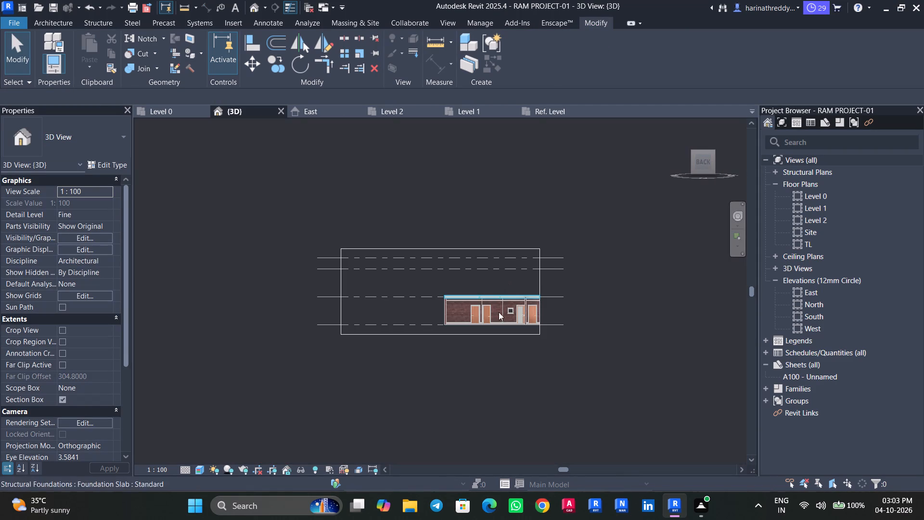
scroll(466, 317, "up", 12)
scroll(351, 353, "up", 7)
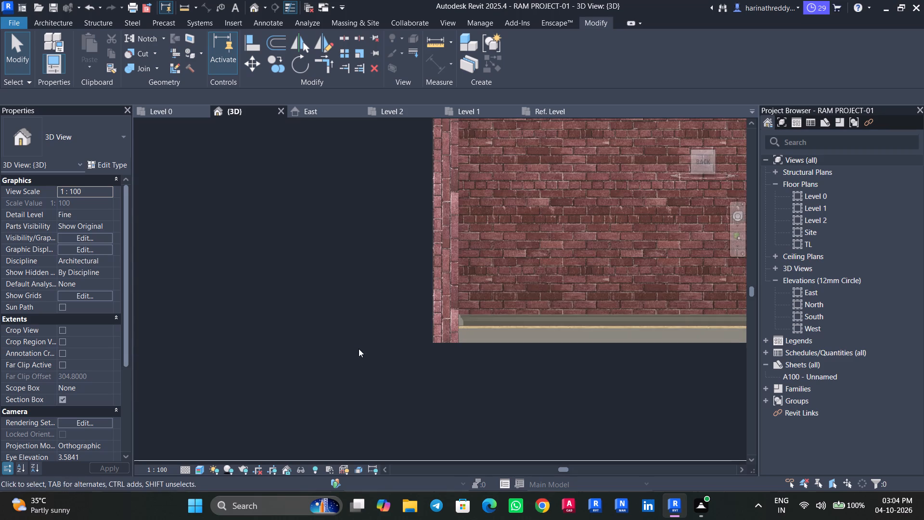
scroll(500, 328, "up", 16)
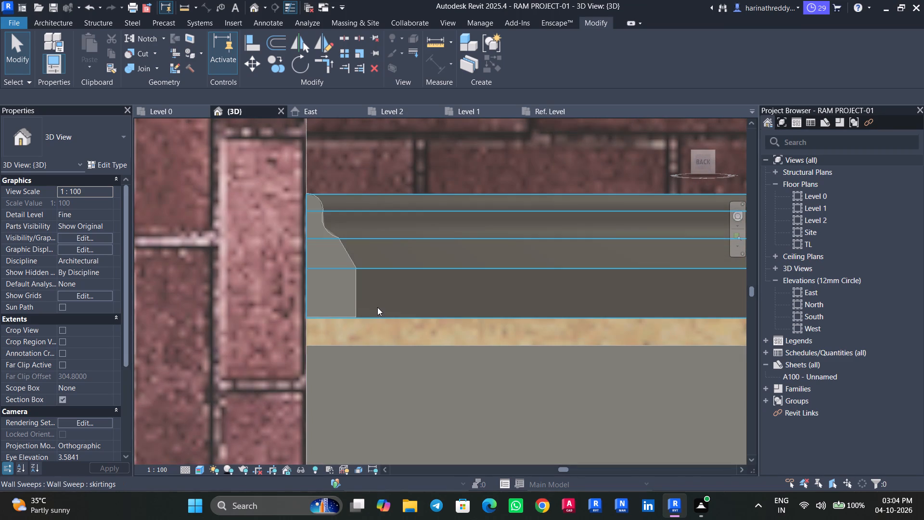
left_click(360, 303)
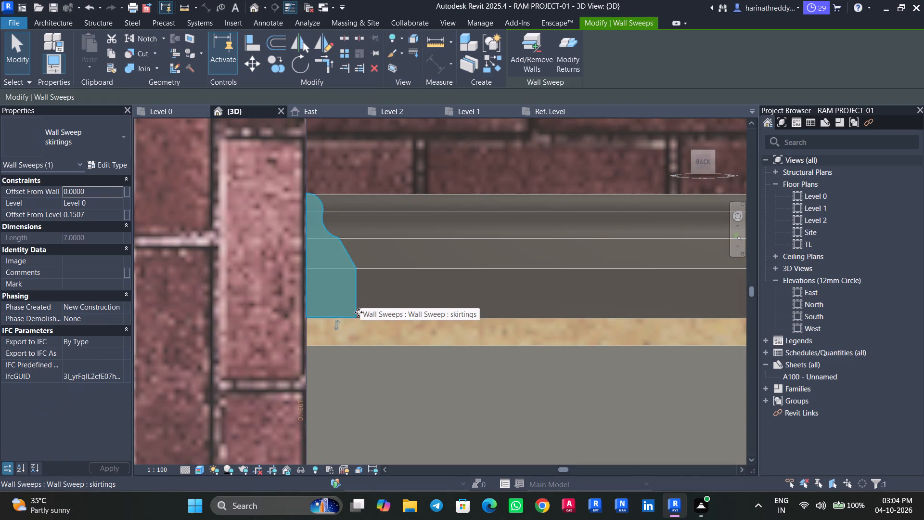
type("al")
scroll(350, 313, "up", 7)
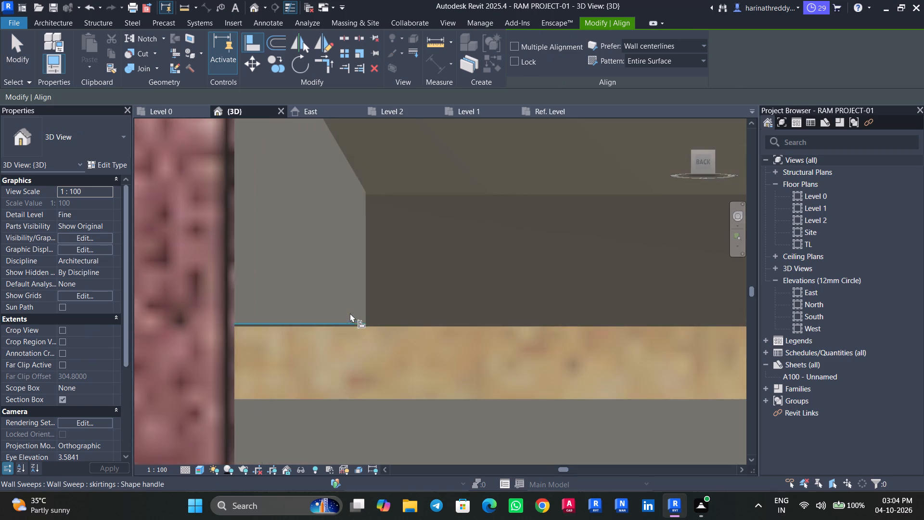
scroll(353, 320, "up", 6)
left_click(354, 325)
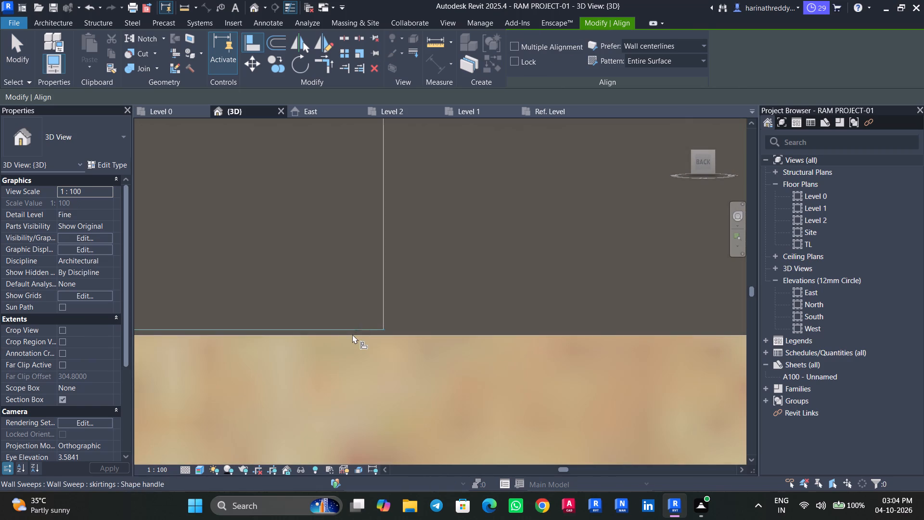
left_click(352, 334)
scroll(365, 325, "down", 1)
scroll(365, 325, "up", 1)
scroll(365, 325, "down", 4)
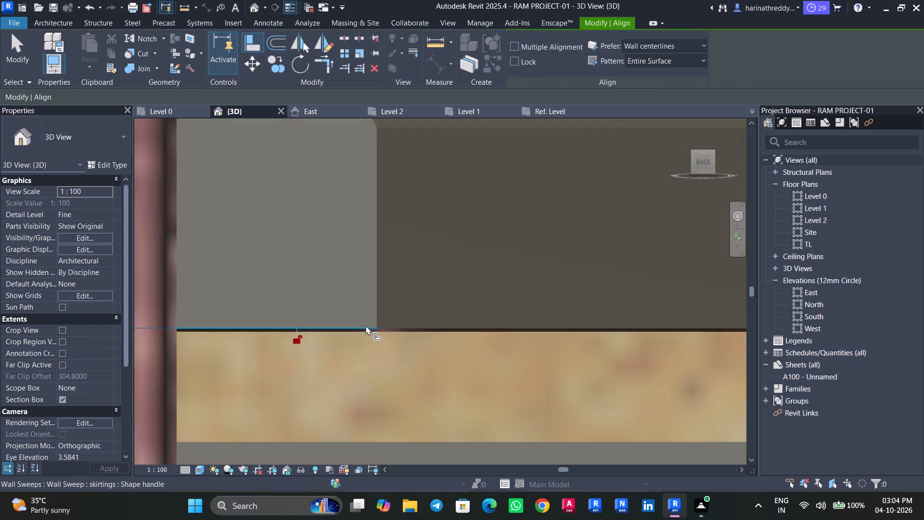
scroll(366, 325, "down", 7)
key("Escape")
key("Escape")
scroll(379, 316, "down", 6)
key("Escape")
scroll(381, 317, "down", 4)
key("Escape")
scroll(381, 318, "up", 1)
scroll(381, 318, "down", 3)
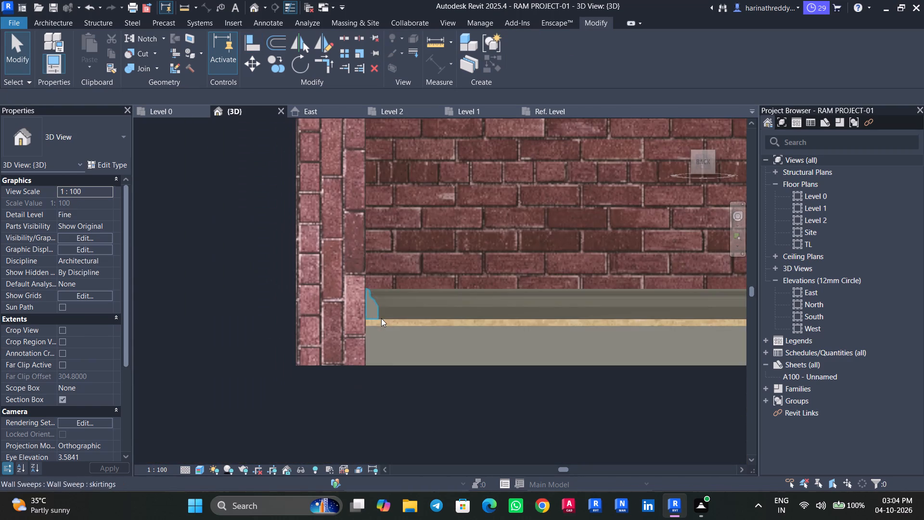
key("Escape")
scroll(381, 318, "down", 8)
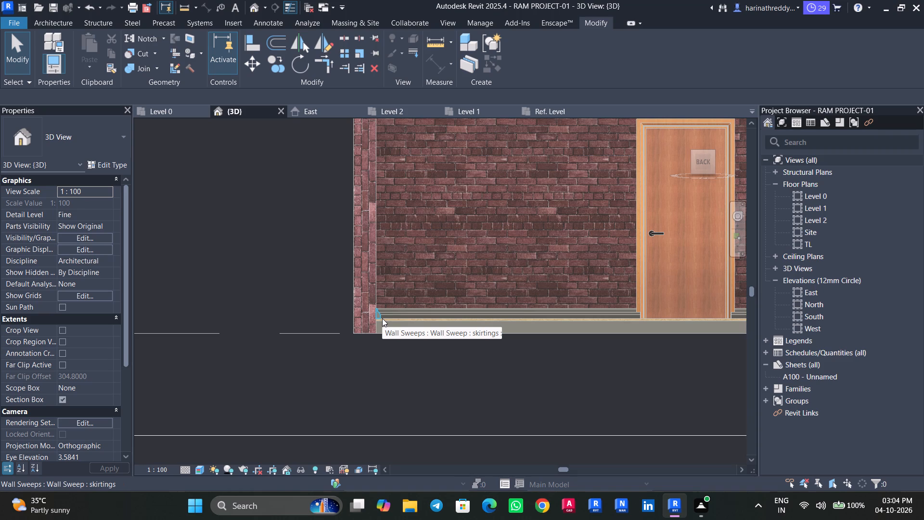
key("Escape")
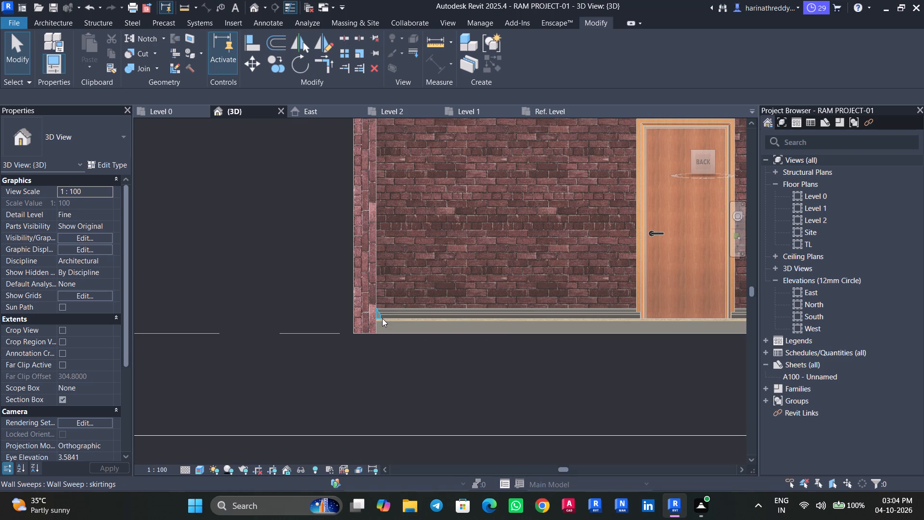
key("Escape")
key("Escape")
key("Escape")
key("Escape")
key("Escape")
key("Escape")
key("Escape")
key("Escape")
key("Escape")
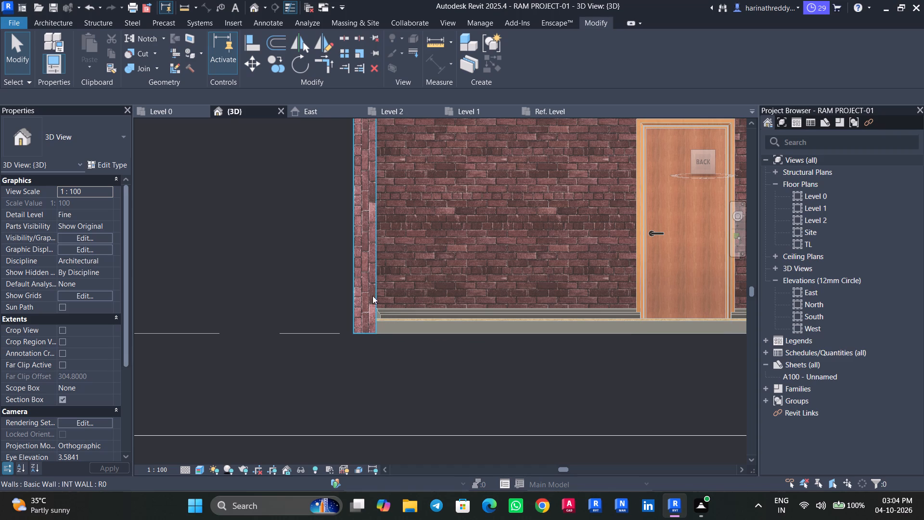
Inspect the skirtings around the kitchen and dining area doors and their joint at the projecting wall corner.
middle_click_drag(568, 357, 457, 366, "shift")
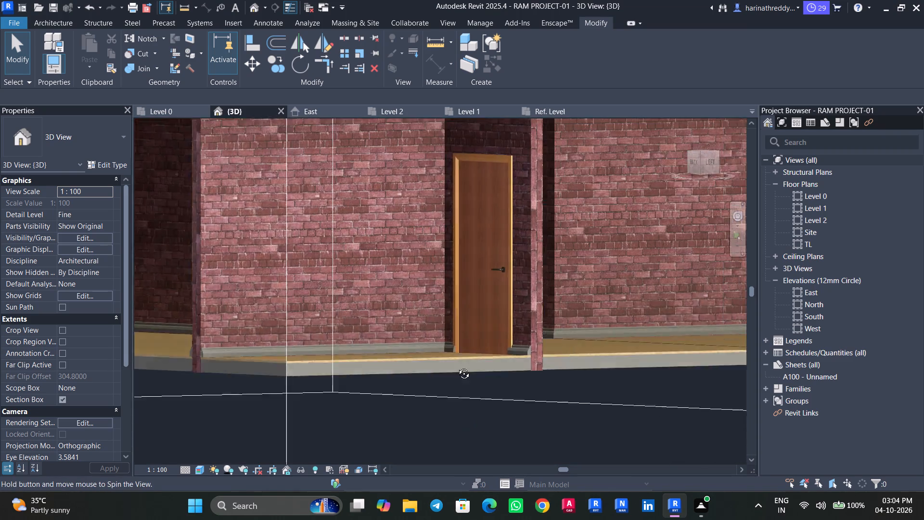
middle_click_drag(457, 366, 443, 377, "shift")
scroll(425, 382, "up", 7)
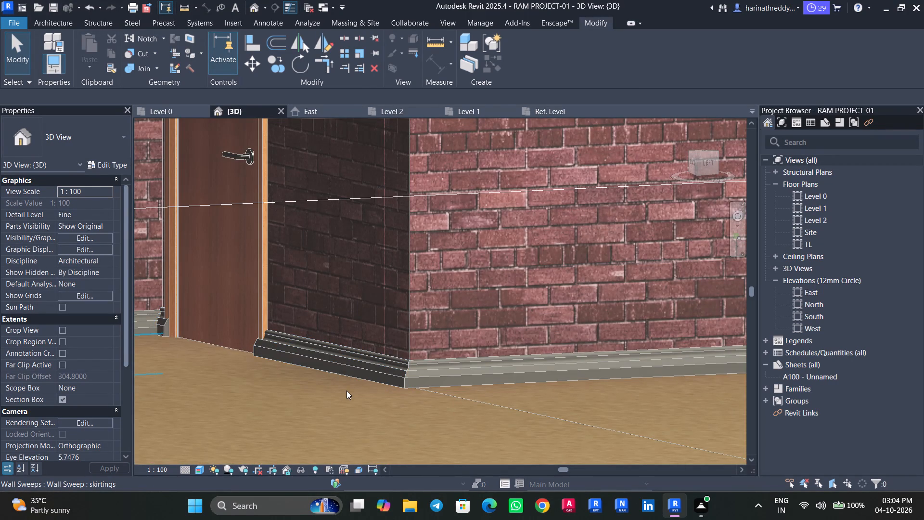
middle_click_drag(266, 441, 289, 436)
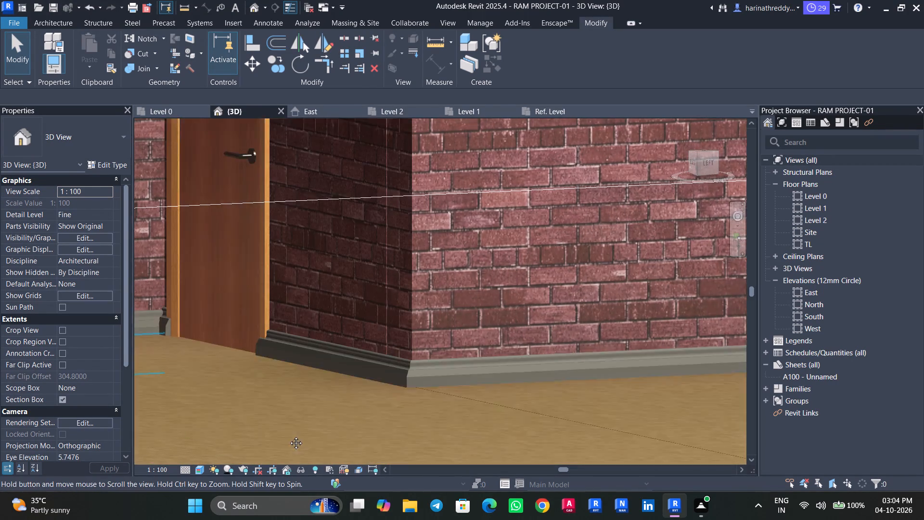
middle_click_drag(289, 436, 547, 408)
middle_click_drag(278, 395, 320, 391, "shift")
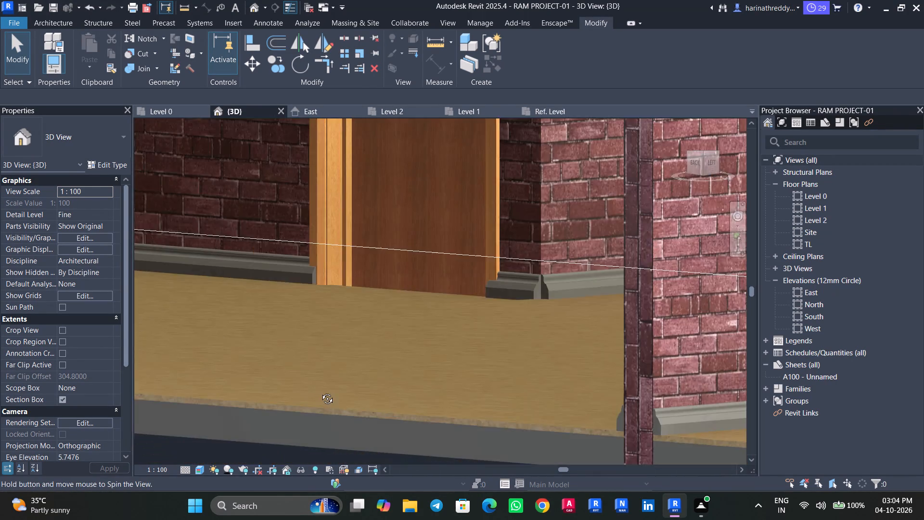
middle_click_drag(320, 391, 336, 393, "shift")
middle_click_drag(469, 359, 276, 373)
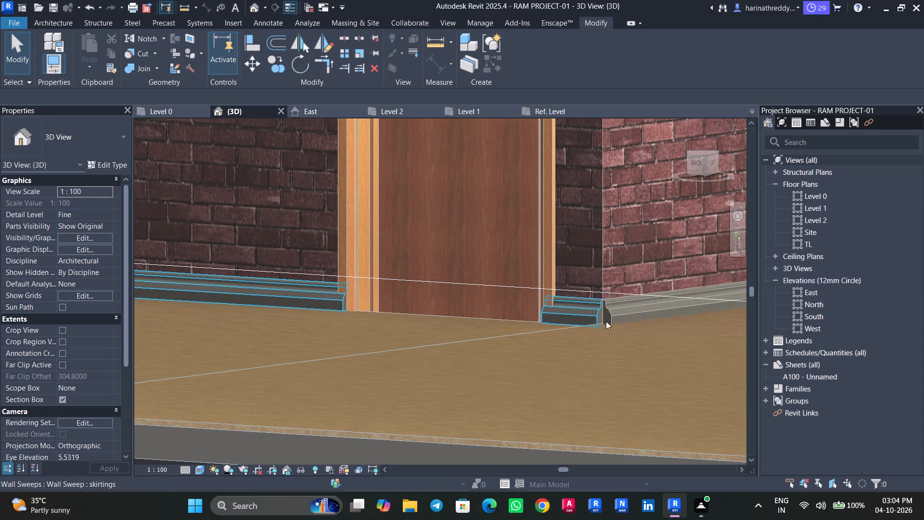
scroll(606, 320, "up", 5)
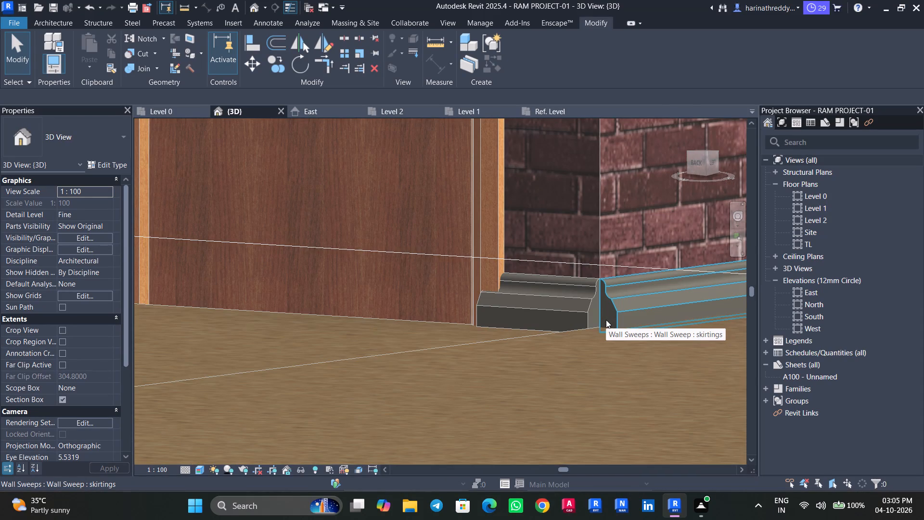
scroll(558, 352, "down", 2)
middle_click_drag(543, 361, 552, 366, "shift")
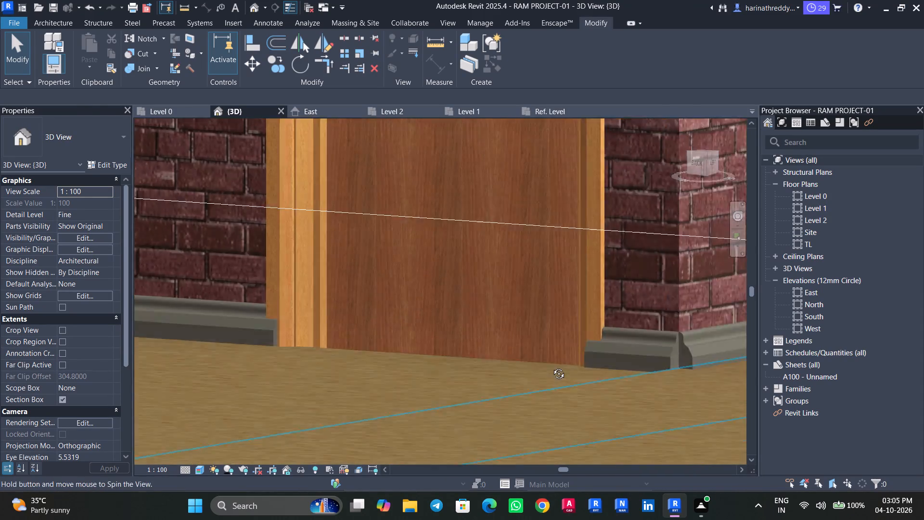
middle_click_drag(552, 366, 556, 369, "shift")
scroll(555, 368, "down", 15)
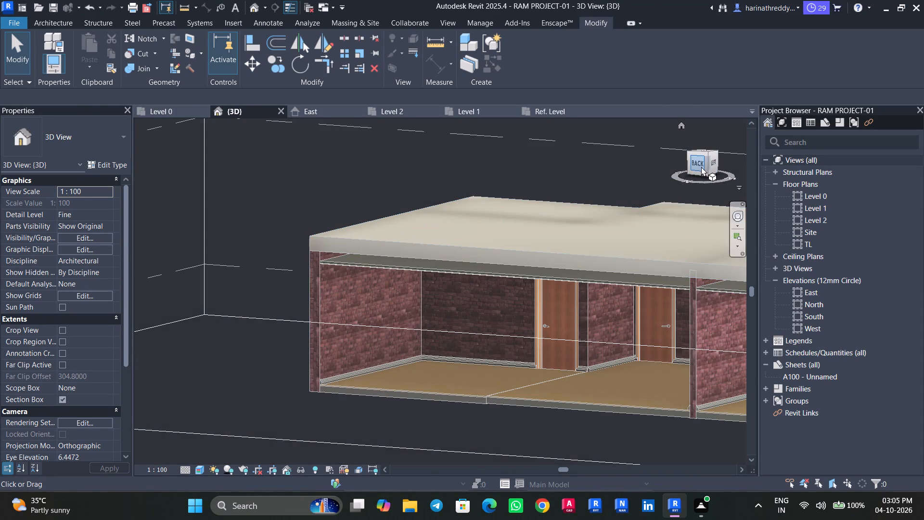
Examine from the back how the kitchen and dining area floor edges and skirtings meet between the two doors.
left_click(700, 166)
scroll(485, 321, "up", 6)
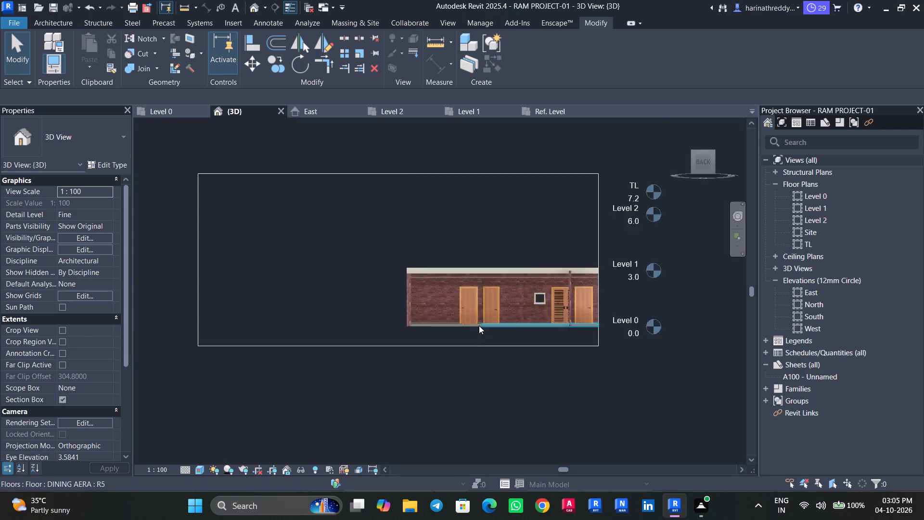
scroll(479, 325, "up", 15)
middle_click_drag(486, 337, 478, 352, "shift")
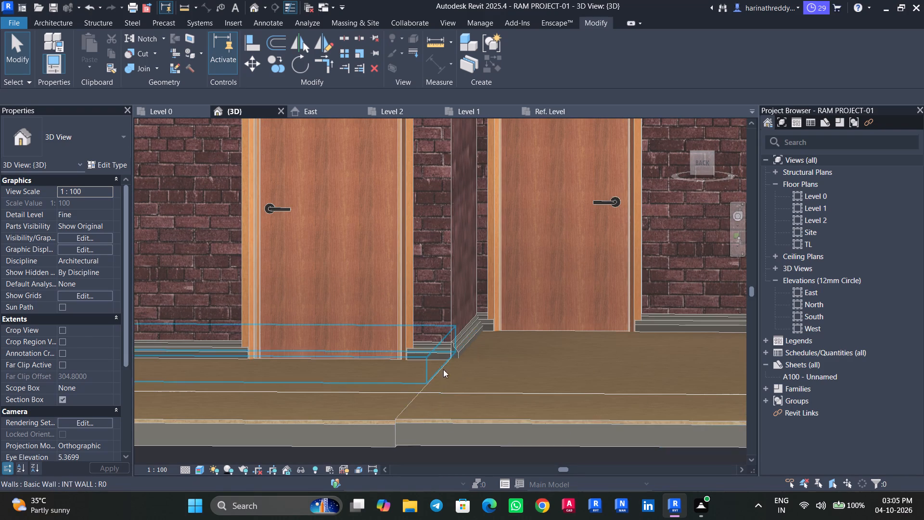
scroll(444, 368, "up", 7)
scroll(464, 394, "down", 7)
middle_click_drag(465, 390, 492, 353)
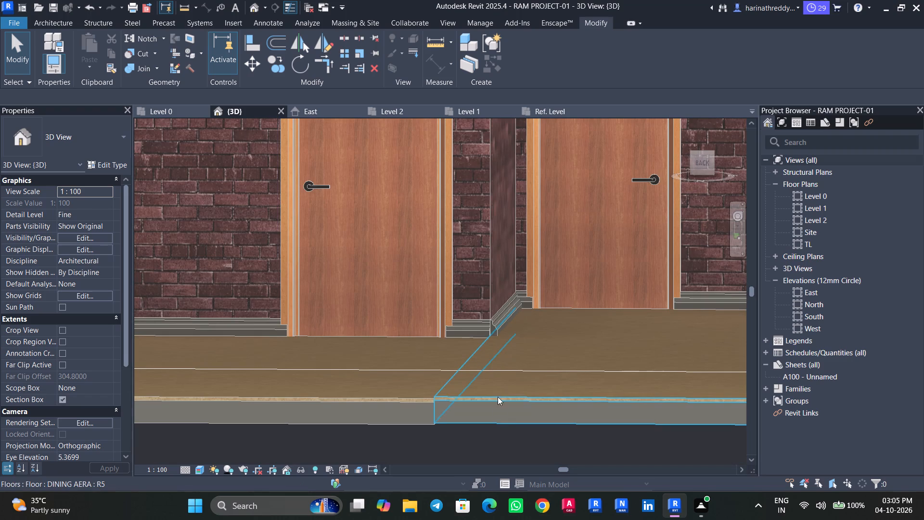
middle_click_drag(506, 410, 513, 395, "shift")
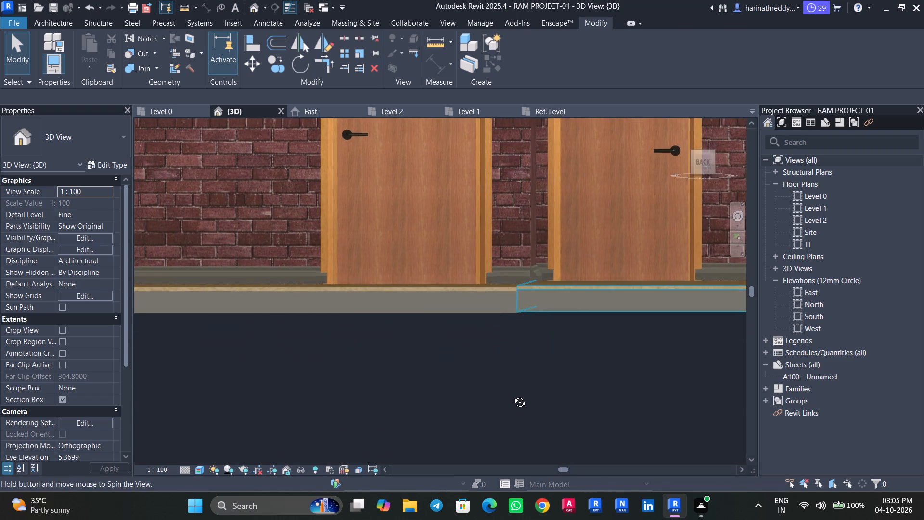
middle_click_drag(513, 395, 513, 394, "shift")
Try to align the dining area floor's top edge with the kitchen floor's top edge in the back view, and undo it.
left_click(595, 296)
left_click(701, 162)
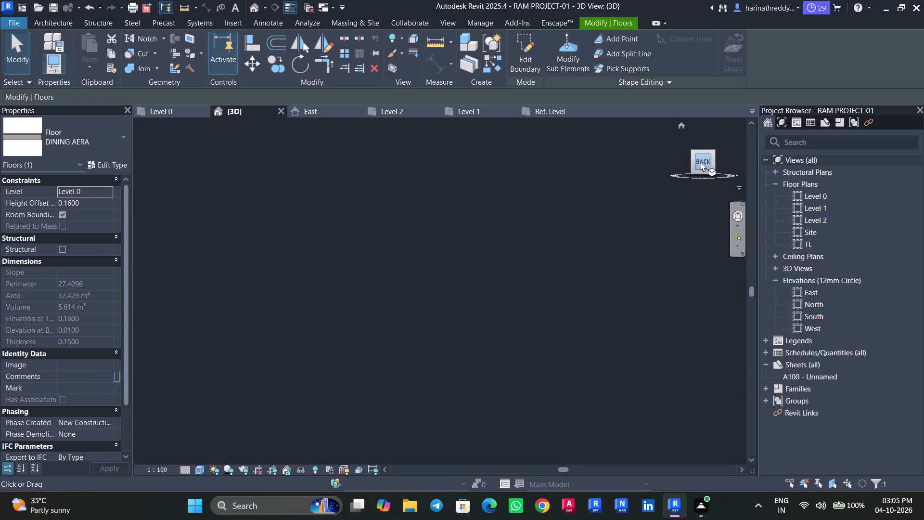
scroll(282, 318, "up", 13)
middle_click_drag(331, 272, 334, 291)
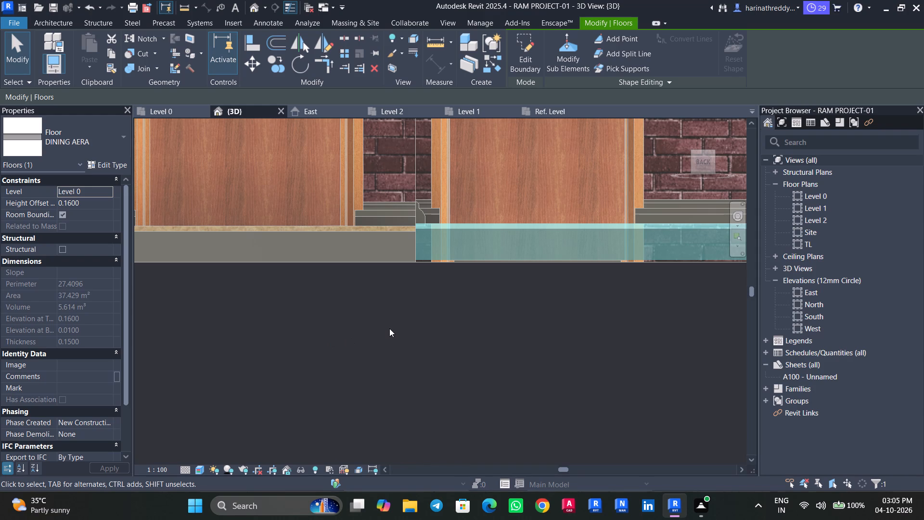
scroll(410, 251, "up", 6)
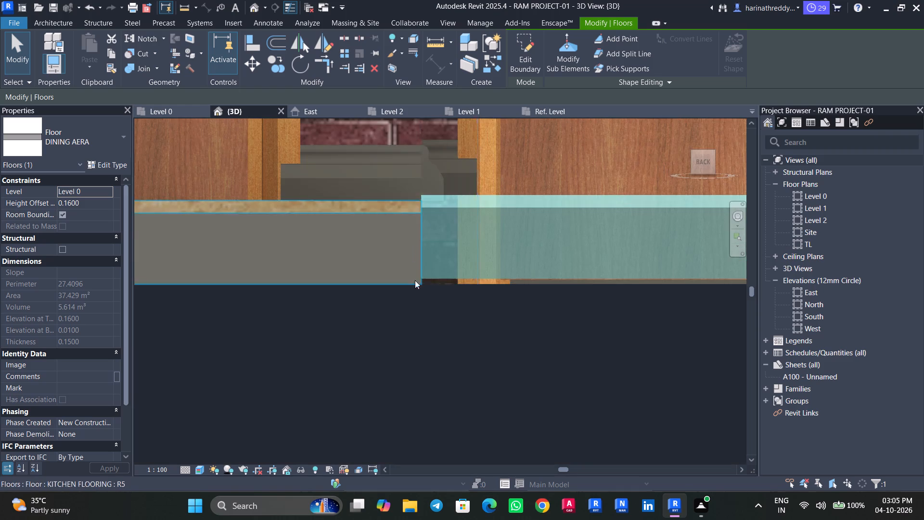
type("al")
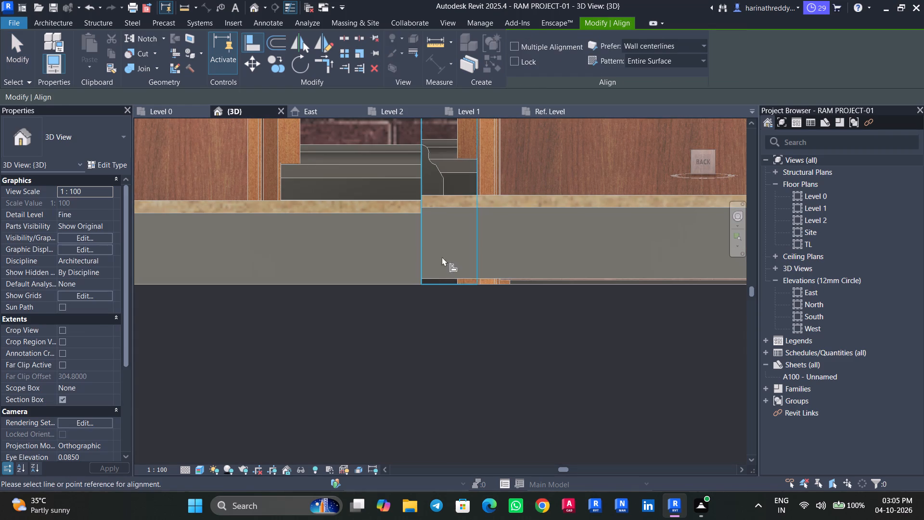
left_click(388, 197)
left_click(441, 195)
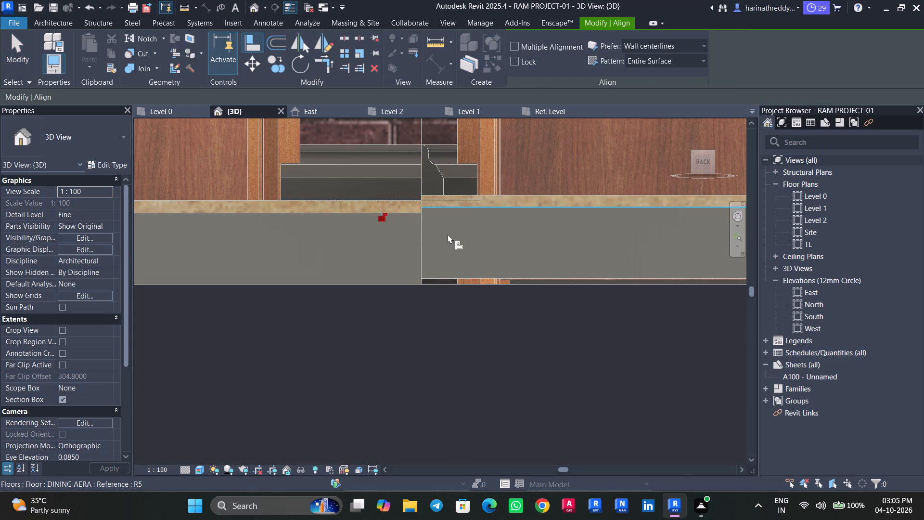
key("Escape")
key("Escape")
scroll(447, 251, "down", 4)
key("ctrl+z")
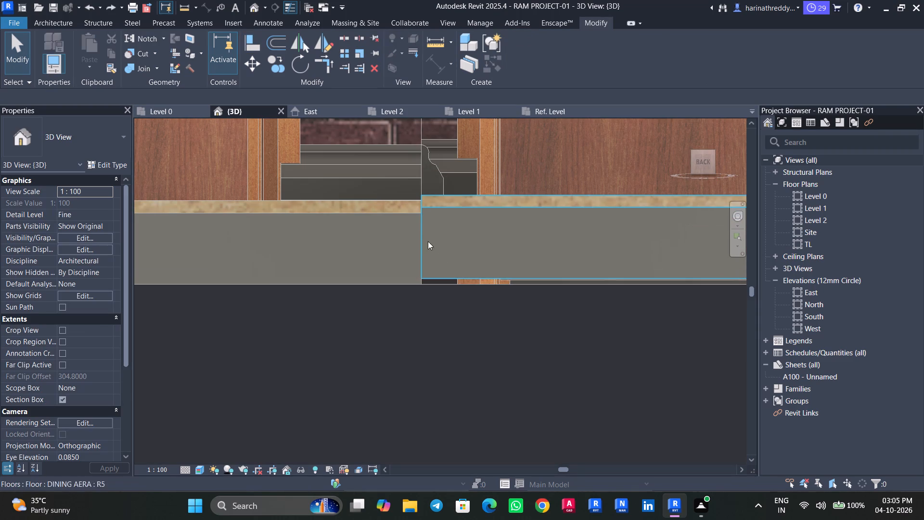
Align the dining area floor's top face with the kitchen floor's top face.
left_click(495, 216)
scroll(493, 218, "down", 5)
middle_click_drag(553, 284, 553, 295, "shift")
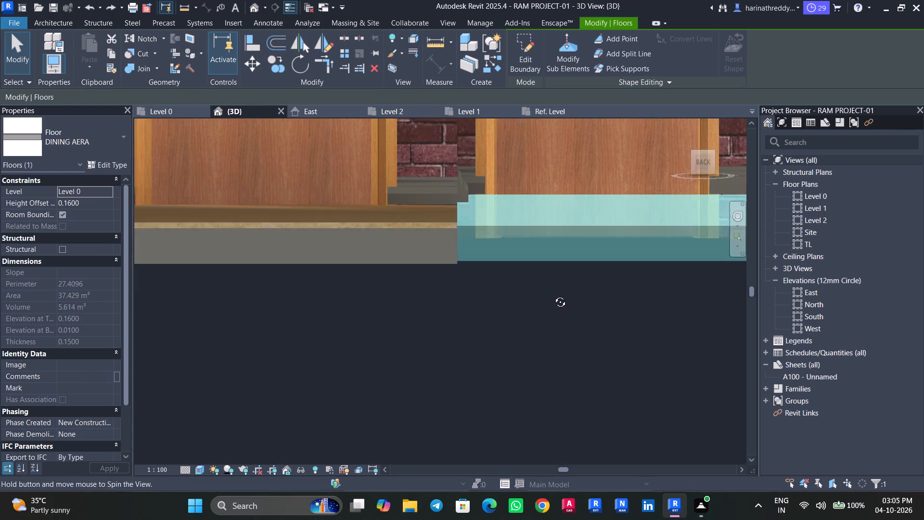
middle_click_drag(553, 295, 571, 292, "shift")
key("Escape")
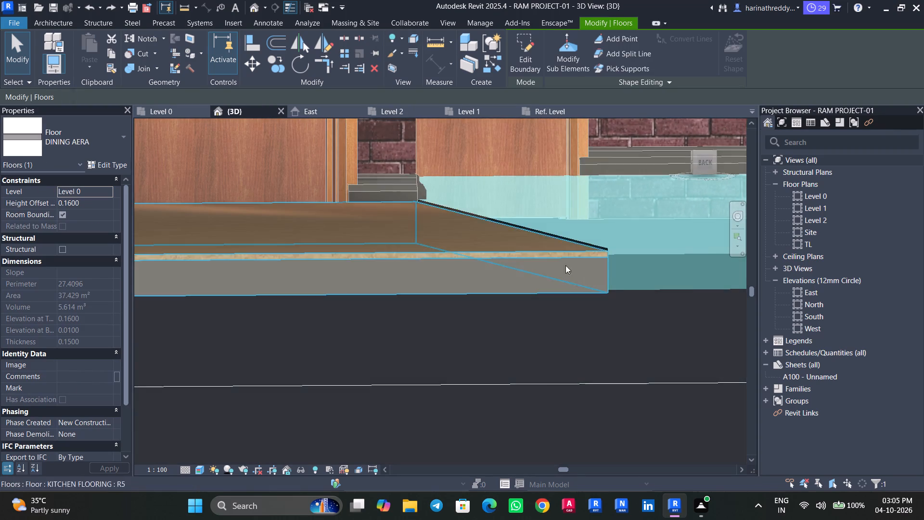
key("Escape")
scroll(447, 225, "down", 1)
scroll(447, 225, "up", 4)
type("al")
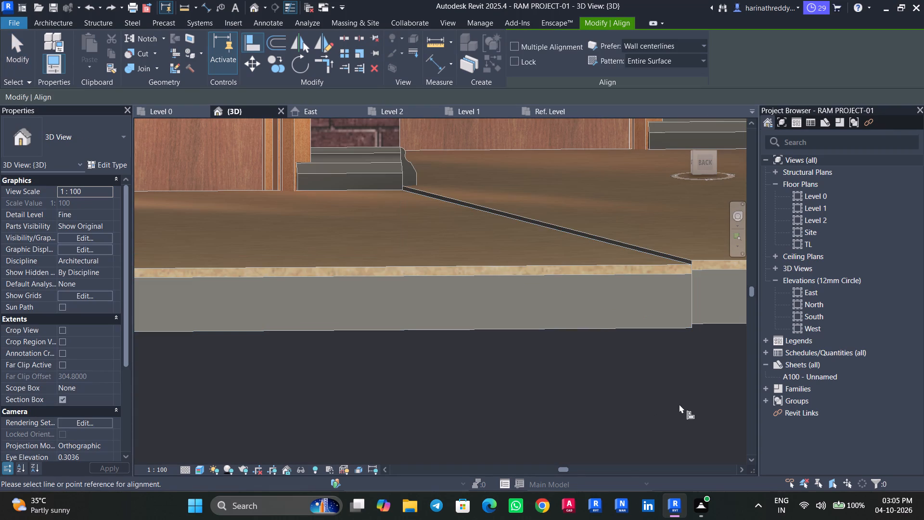
left_click(515, 251)
left_click(590, 215)
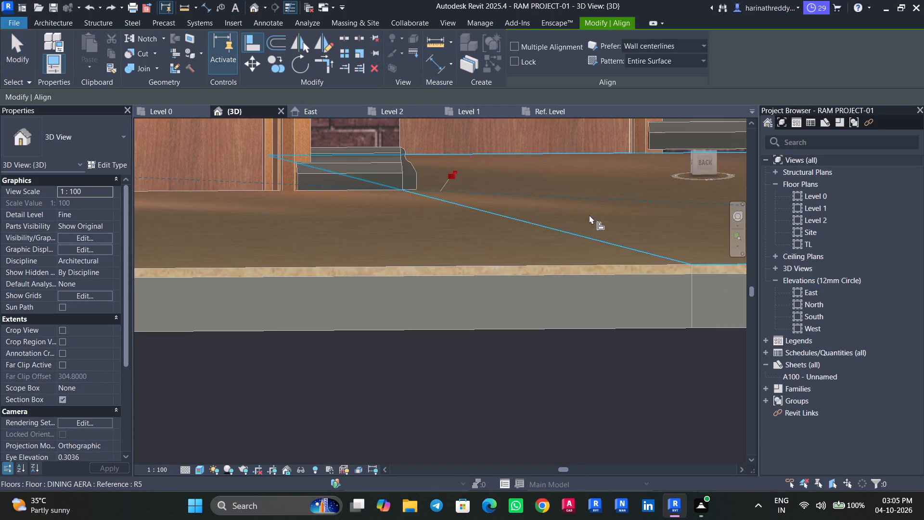
key("Escape")
key("Escape")
Delete the skirtings wall sweep running along the kitchen's back wall on both sides of the door.
scroll(530, 342, "down", 8)
middle_click_drag(536, 342, 488, 363, "shift")
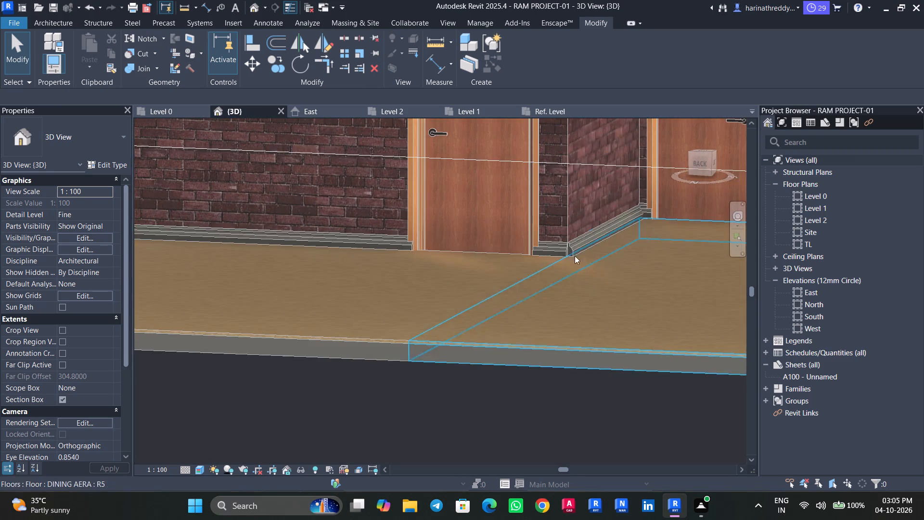
scroll(576, 246, "up", 8)
left_click(571, 246)
middle_click_drag(591, 273, 506, 335)
key("Escape")
left_click(430, 328)
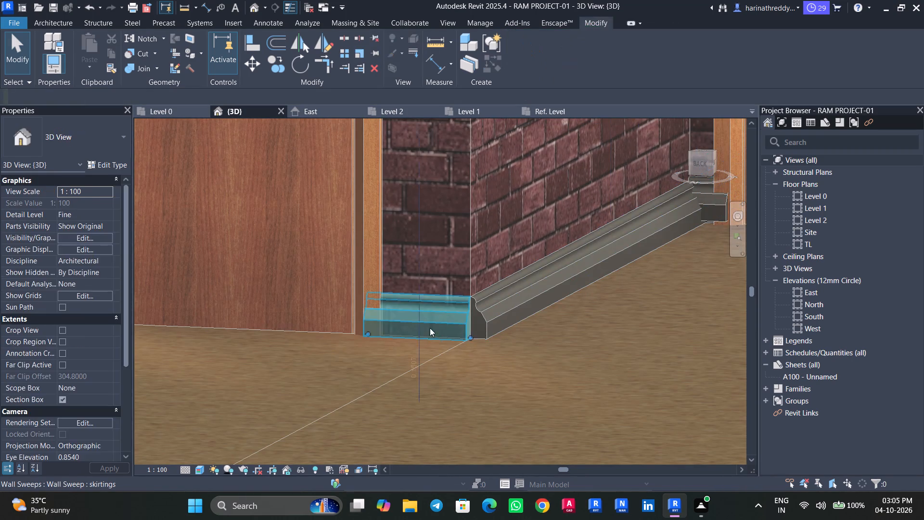
scroll(430, 328, "down", 11)
middle_click_drag(430, 327, 545, 321)
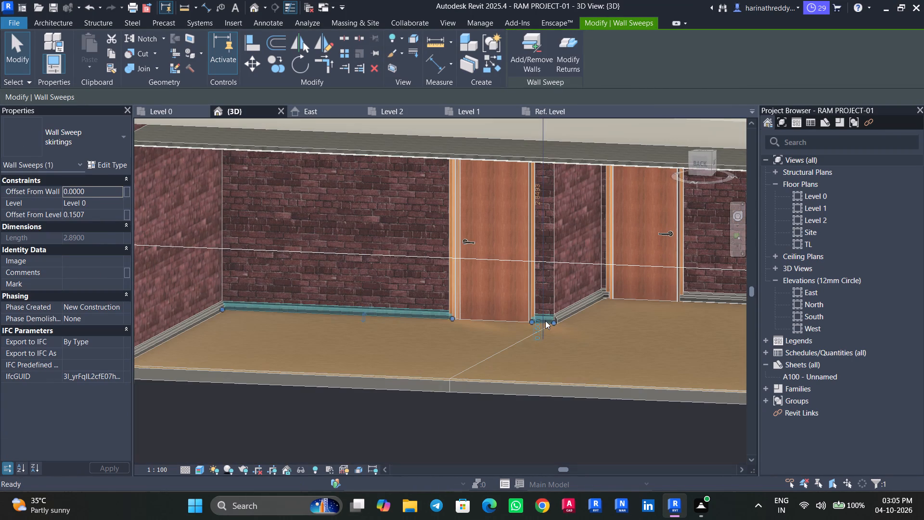
key("Delete")
Place a new horizontal skirtings wall sweep on the kitchen's back wall, matching the projecting side wall's skirting, about 0.15 above Level 0.
left_click(565, 312)
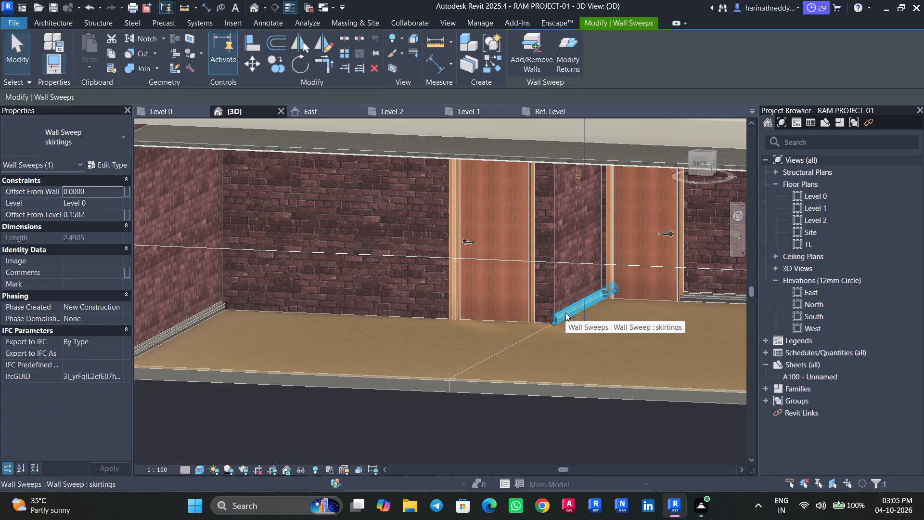
type("cs")
scroll(536, 319, "up", 7)
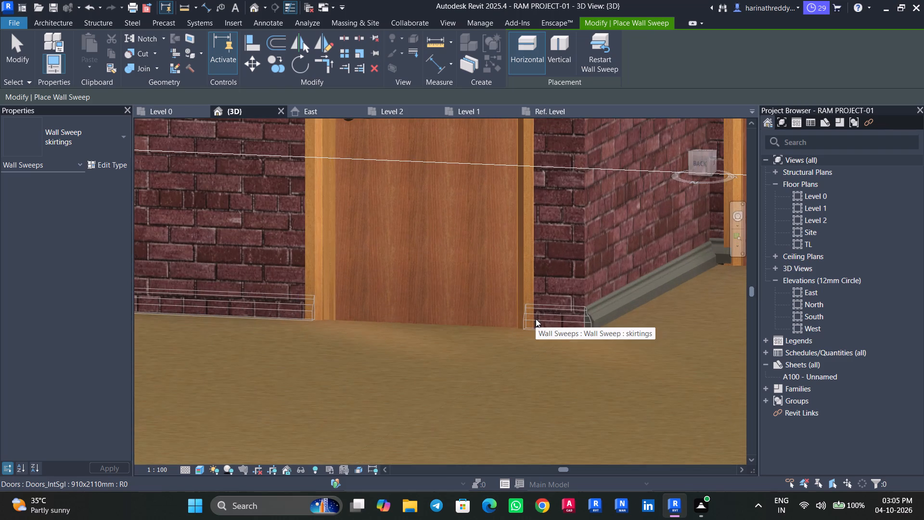
left_click(536, 325)
key("Escape")
key("Escape")
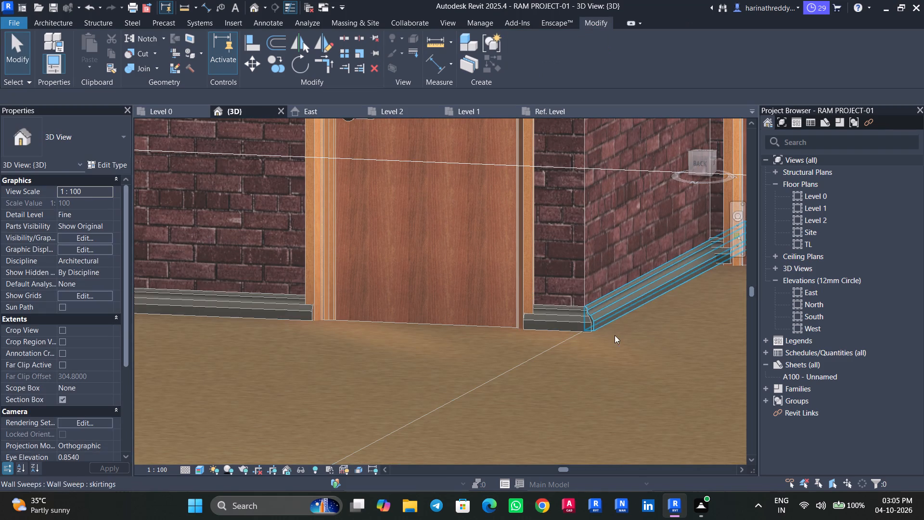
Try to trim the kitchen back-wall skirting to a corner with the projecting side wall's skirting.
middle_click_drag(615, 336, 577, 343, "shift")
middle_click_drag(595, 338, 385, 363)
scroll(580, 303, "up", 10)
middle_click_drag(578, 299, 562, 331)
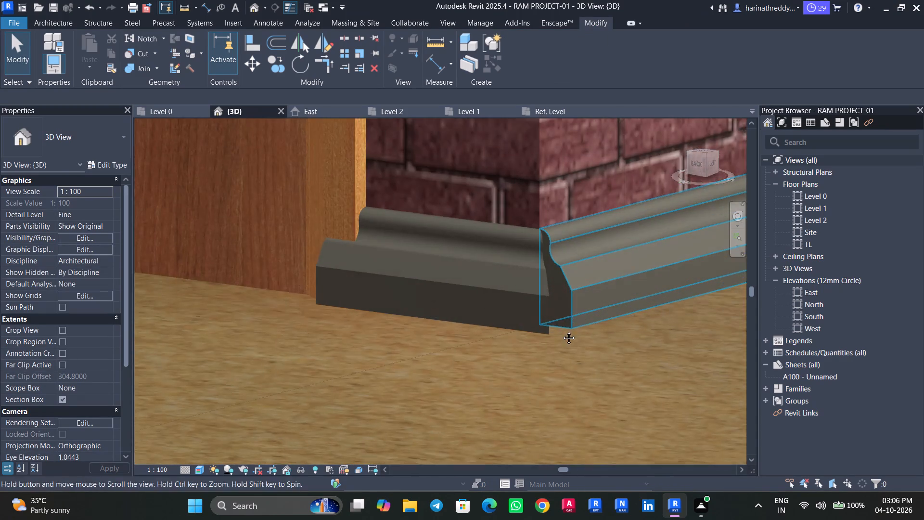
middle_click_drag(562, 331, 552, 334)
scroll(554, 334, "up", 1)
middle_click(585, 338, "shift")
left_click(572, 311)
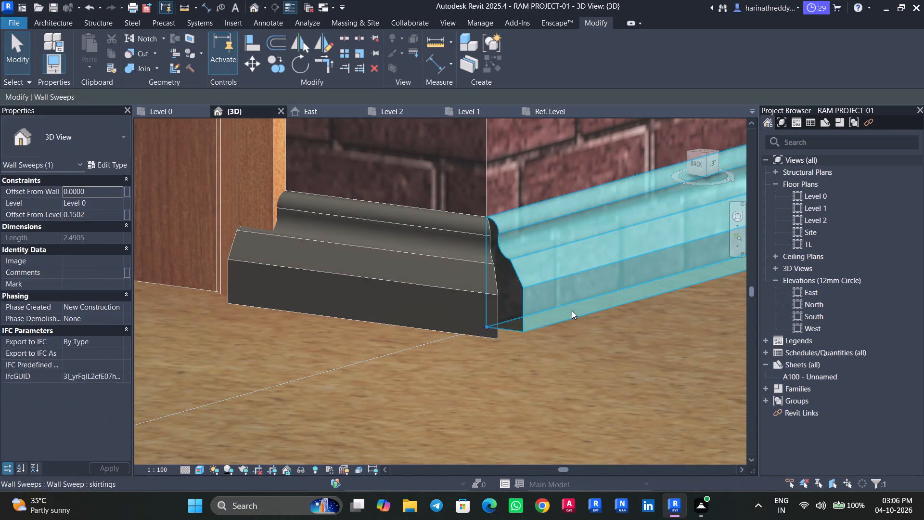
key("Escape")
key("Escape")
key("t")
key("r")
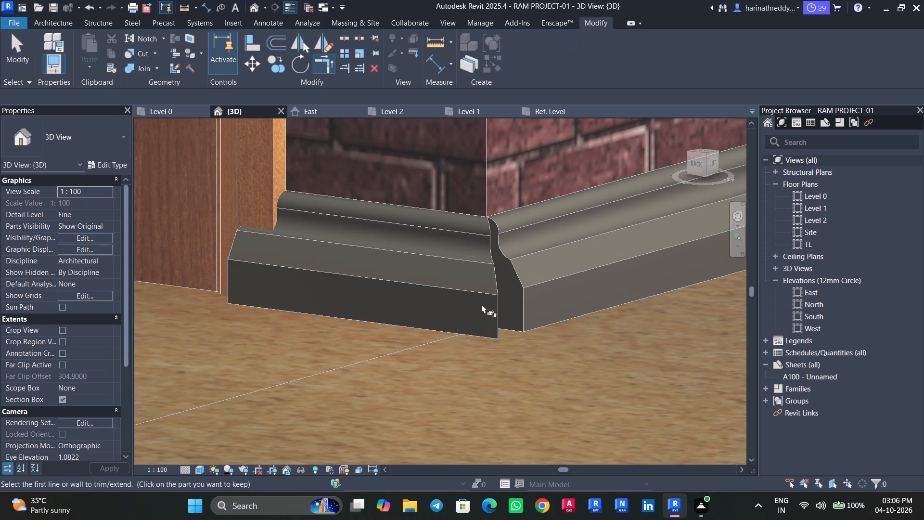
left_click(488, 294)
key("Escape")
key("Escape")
Delete the skirtings wall sweep along the projecting side wall between the two doors.
scroll(488, 294, "down", 9)
scroll(488, 294, "up", 1)
scroll(488, 294, "down", 5)
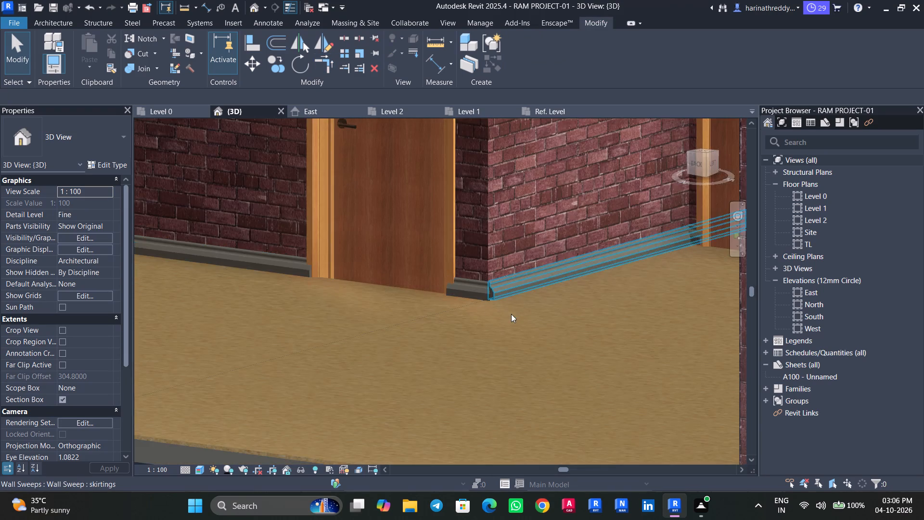
scroll(511, 314, "down", 4)
scroll(512, 314, "up", 1)
middle_click_drag(542, 338, 528, 320, "shift")
scroll(578, 320, "up", 4)
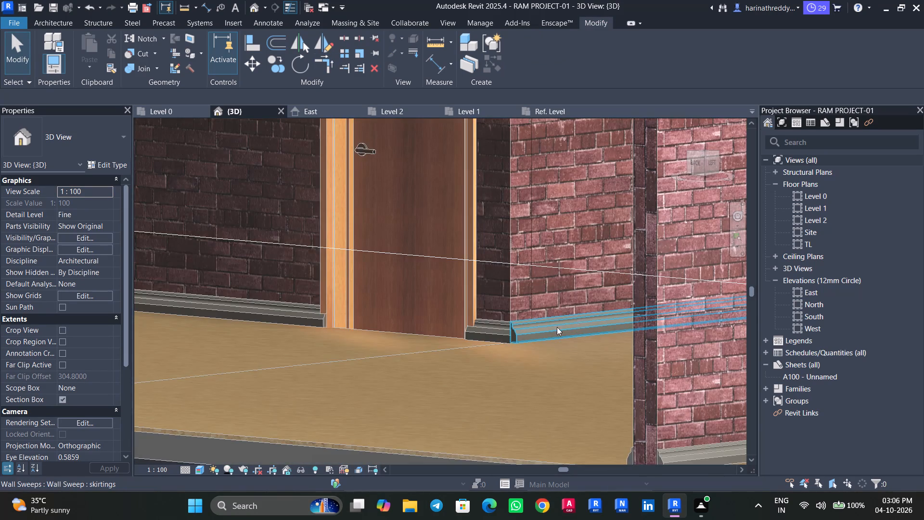
scroll(544, 328, "up", 5)
left_click(539, 331)
scroll(539, 331, "down", 8)
key("Delete")
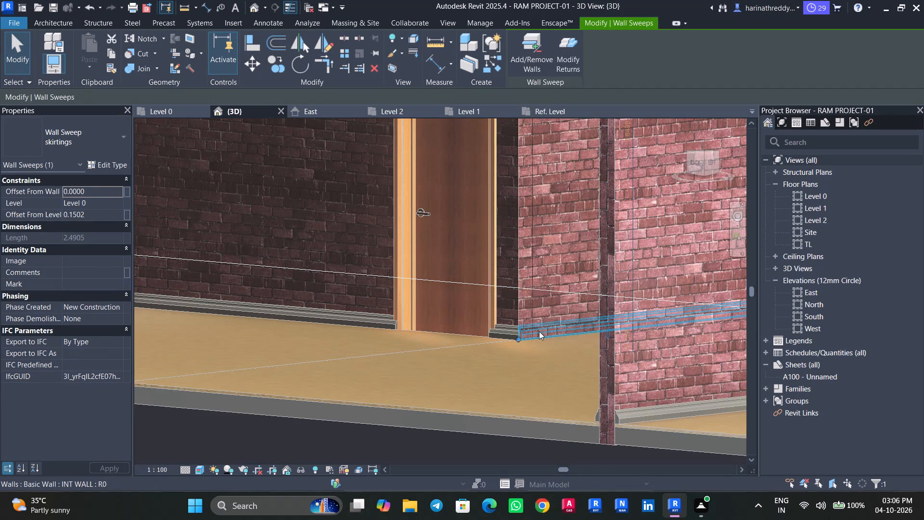
Place a new horizontal skirtings wall sweep along the projecting side wall, matching the kitchen back-wall skirting's height and meeting it at the corner.
middle_click_drag(545, 359, 563, 370, "shift")
left_click(441, 316)
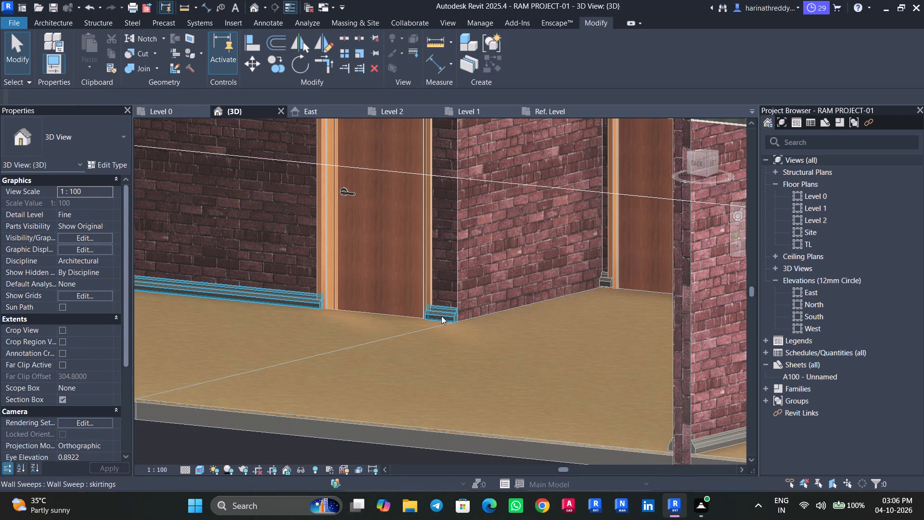
type("cs")
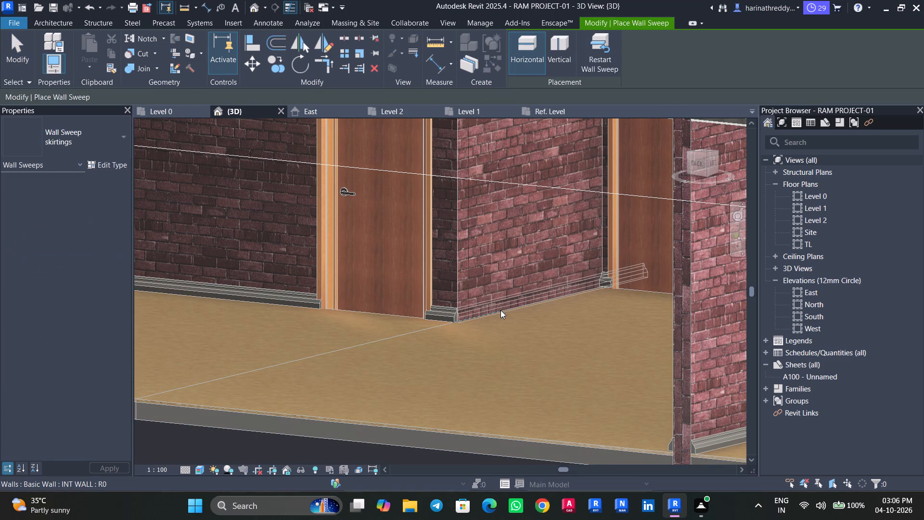
scroll(500, 310, "up", 3)
left_click(500, 311)
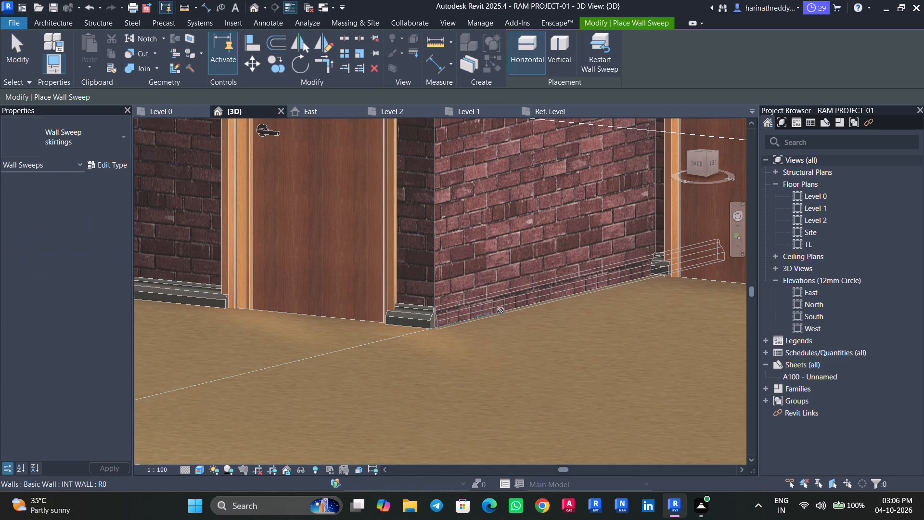
key("Escape")
key("Escape")
Modify the return at the kitchen back-wall skirting's end on the projecting corner, using the Return option at 90°.
scroll(437, 318, "up", 16)
left_click(428, 320)
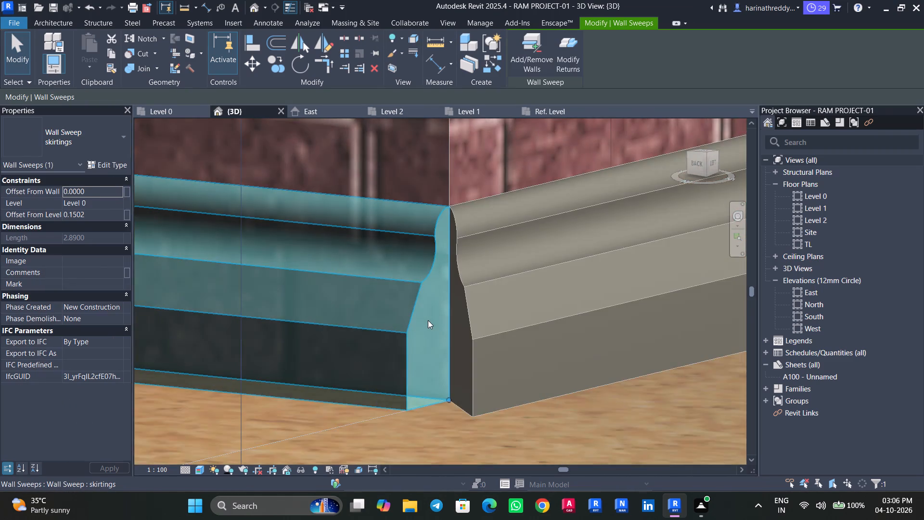
scroll(428, 320, "down", 3)
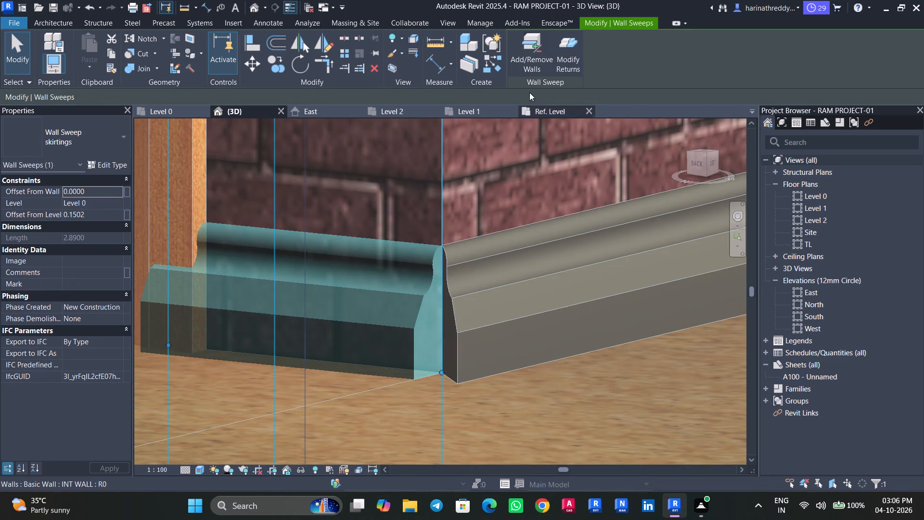
left_click(564, 63)
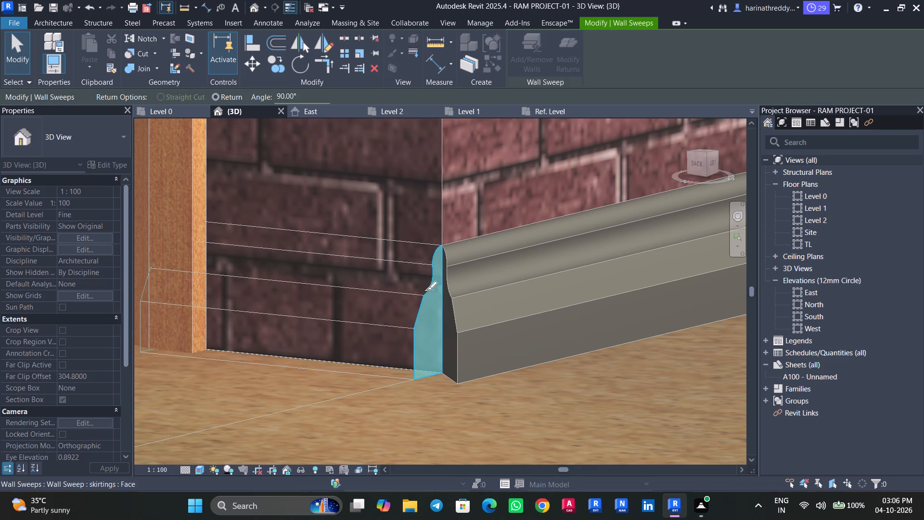
key("Escape")
key("Escape")
key("Escape")
key("Escape")
key("Escape")
scroll(513, 154, "down", 11)
scroll(457, 227, "down", 4)
left_click(423, 318)
left_click(675, 516)
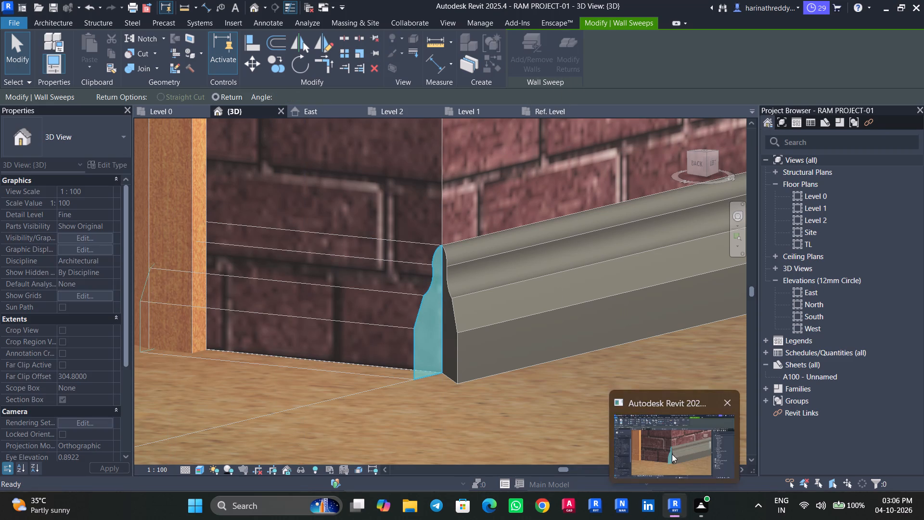
left_click(672, 446)
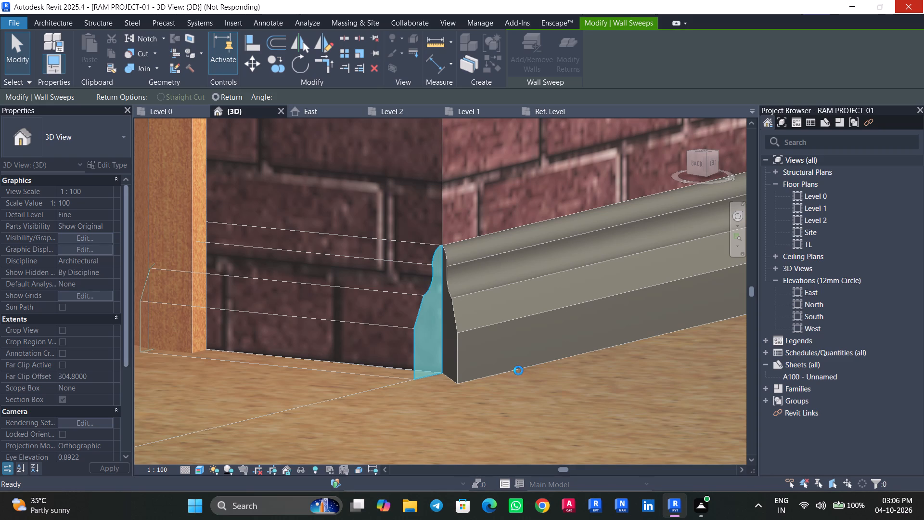
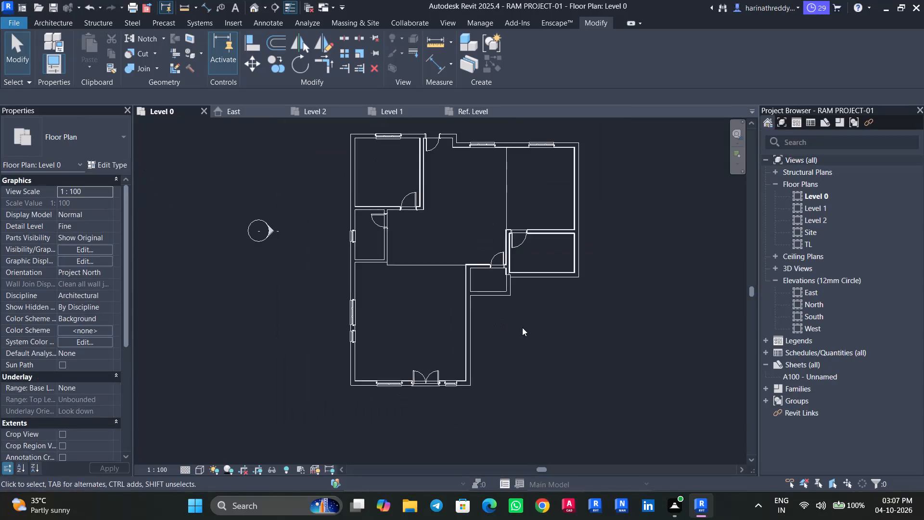
Open the default 3D view at the skirting corner beside the interior door.
left_click(251, 13)
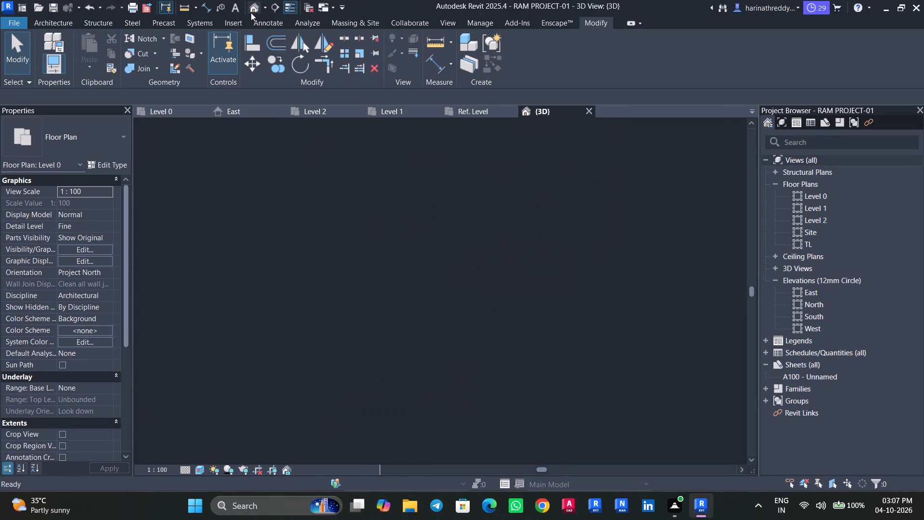
scroll(440, 353, "up", 13)
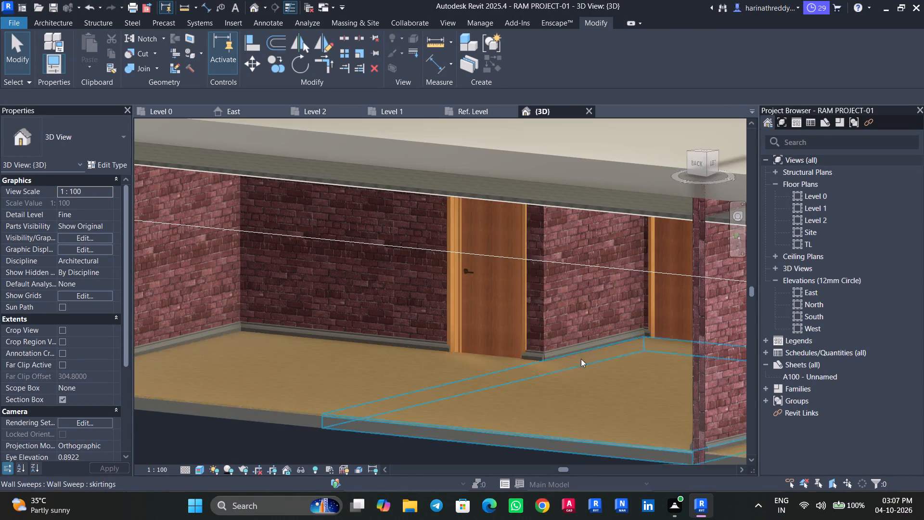
scroll(598, 357, "up", 16)
key("Escape")
key("Escape")
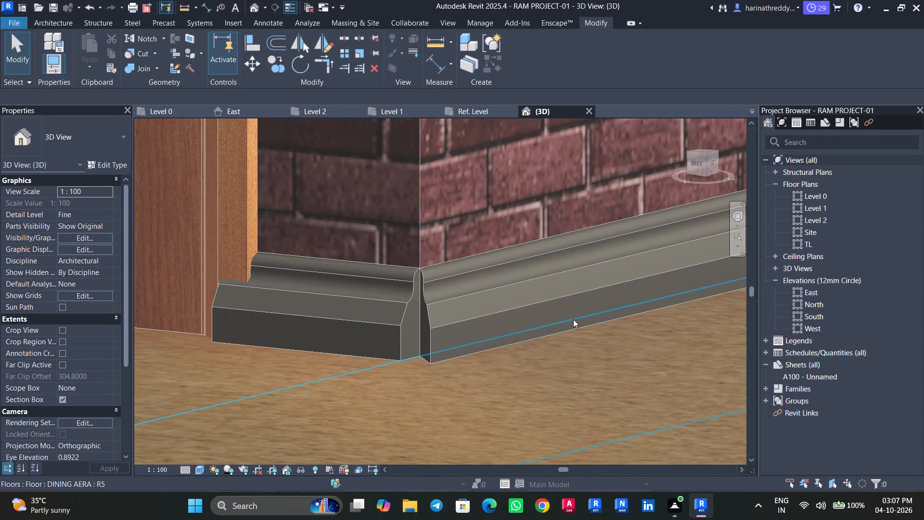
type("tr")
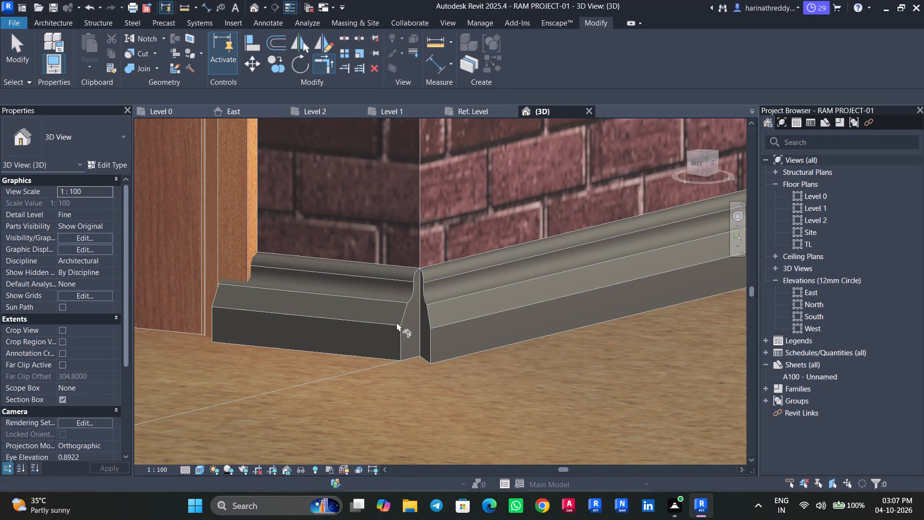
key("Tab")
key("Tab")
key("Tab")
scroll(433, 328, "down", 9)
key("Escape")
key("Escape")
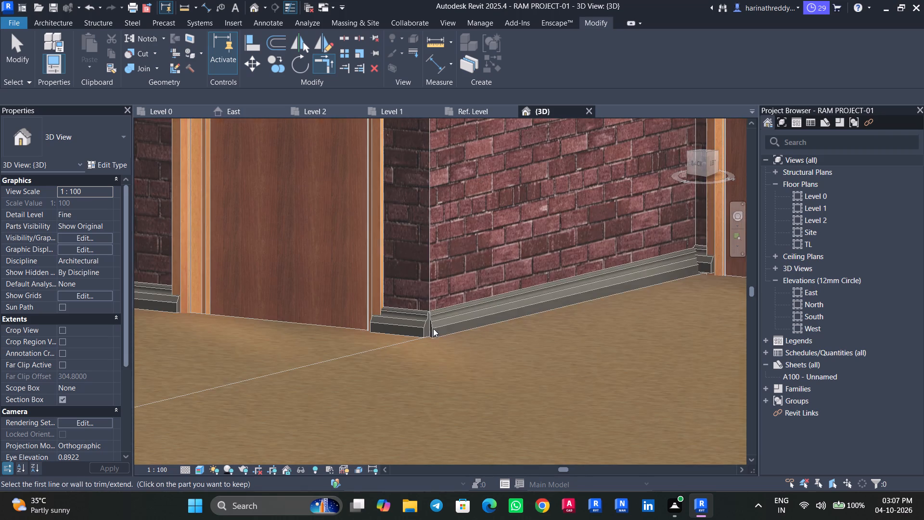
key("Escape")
Examine how the skirtings end at the doors and wall corners.
scroll(433, 346, "down", 9)
middle_click_drag(590, 421, 557, 421, "shift")
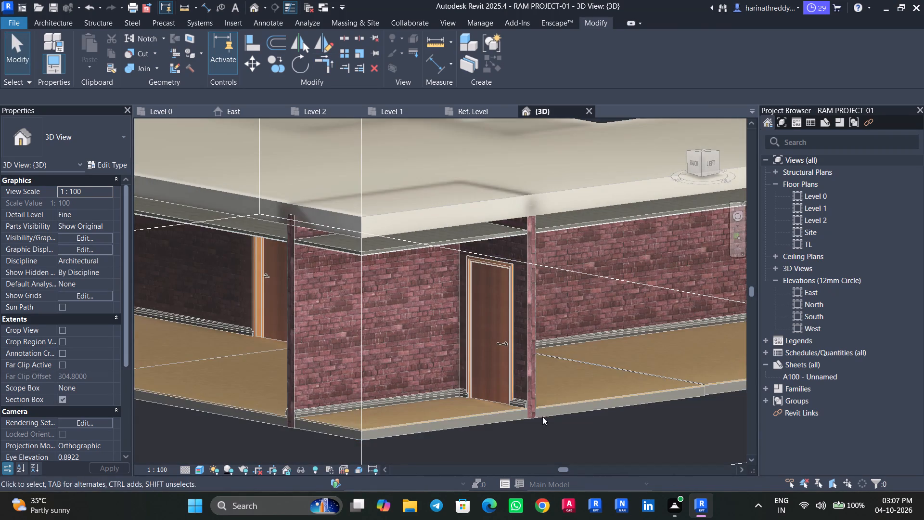
scroll(448, 406, "up", 17)
scroll(488, 381, "down", 12)
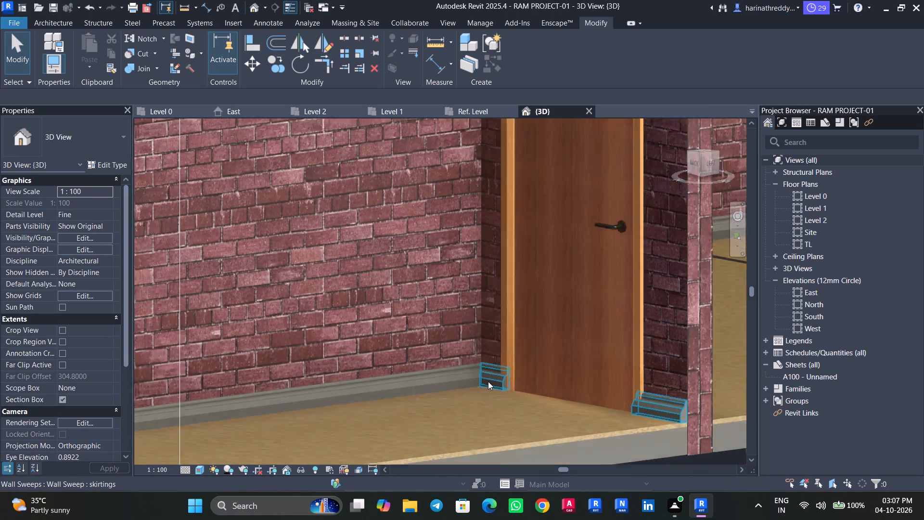
scroll(488, 381, "down", 6)
middle_click_drag(618, 392, 574, 398, "shift")
scroll(374, 361, "up", 8)
scroll(362, 354, "down", 2)
scroll(361, 354, "up", 3)
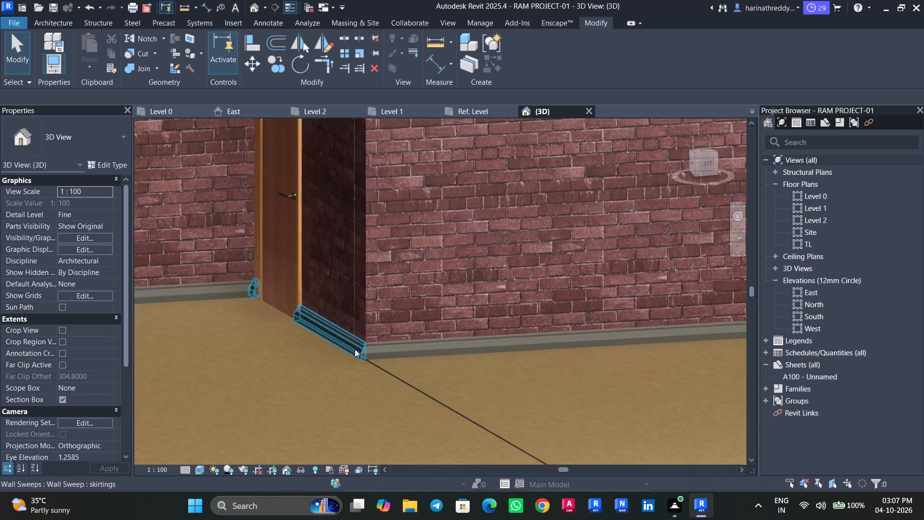
scroll(355, 349, "up", 3)
scroll(347, 348, "down", 1)
scroll(347, 348, "up", 3)
scroll(347, 348, "down", 18)
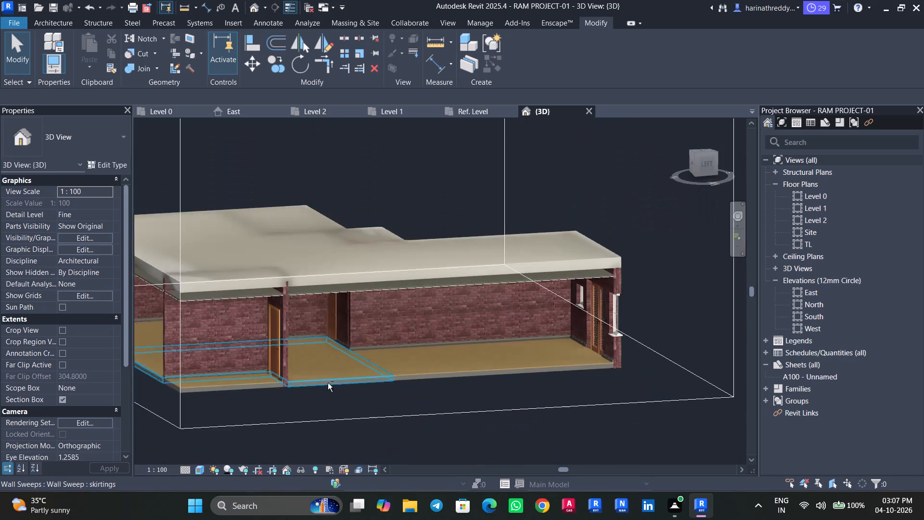
Extend the door-wall skirting past the wall corner to the adjacent skirting's outer face, about 2.93 overall length, and dismiss the save reminder.
middle_click_drag(337, 387, 394, 385, "shift")
scroll(337, 332, "up", 16)
left_click(449, 377)
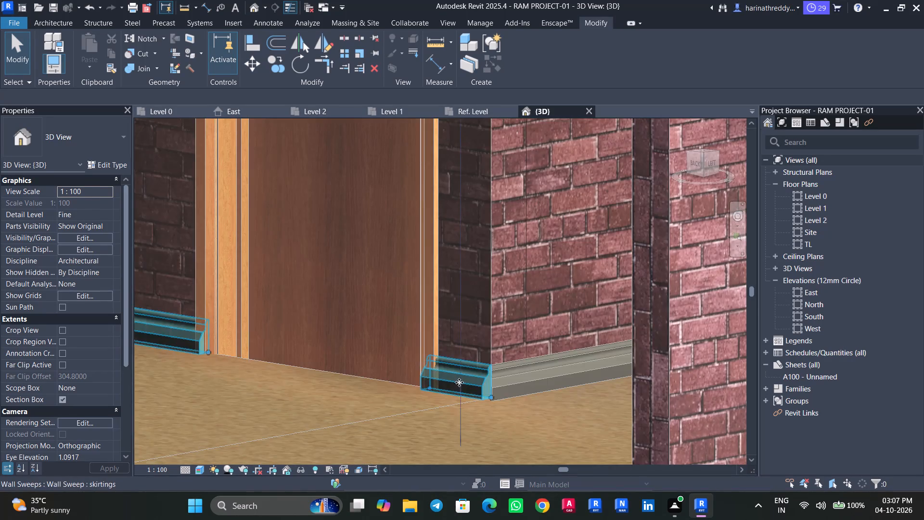
middle_click_drag(460, 384, 476, 389, "shift")
scroll(552, 388, "up", 12)
middle_click_drag(564, 409, 572, 408, "shift")
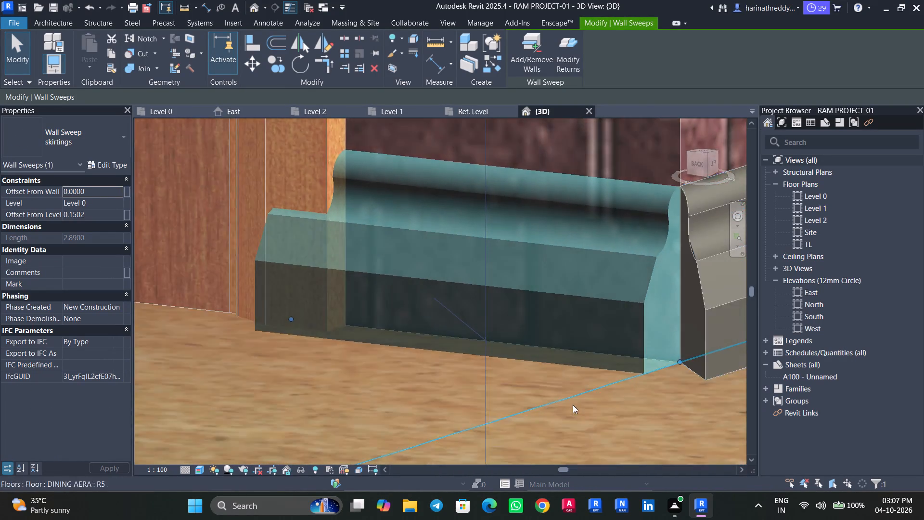
middle_click_drag(572, 405, 440, 421)
left_click(698, 163)
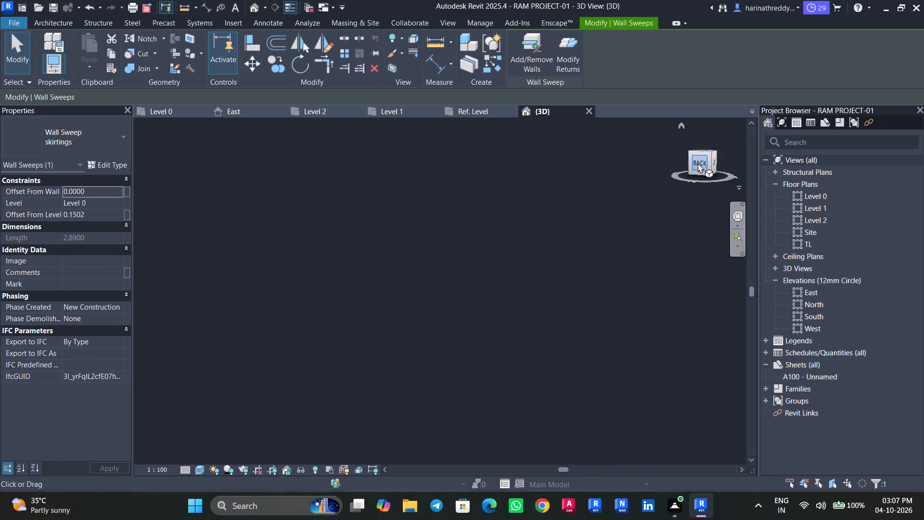
scroll(605, 297, "up", 10)
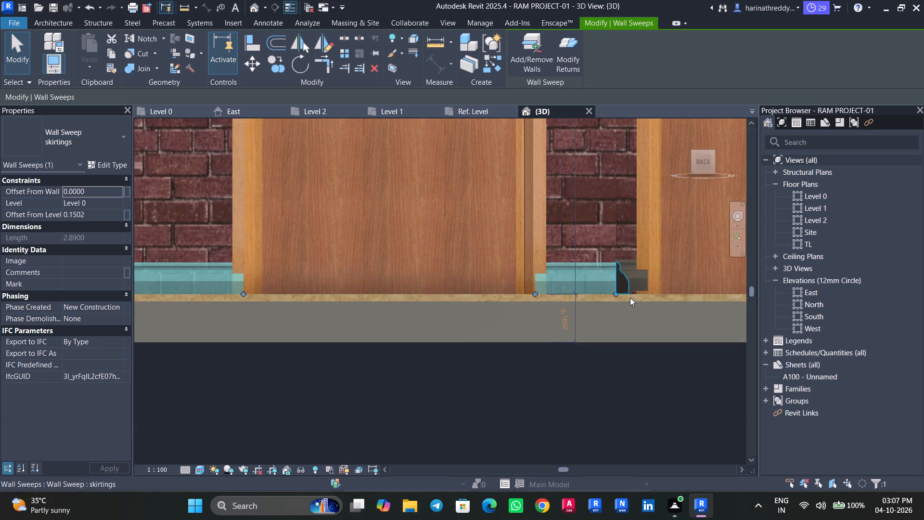
scroll(630, 298, "up", 10)
left_click_drag(580, 278, 642, 277)
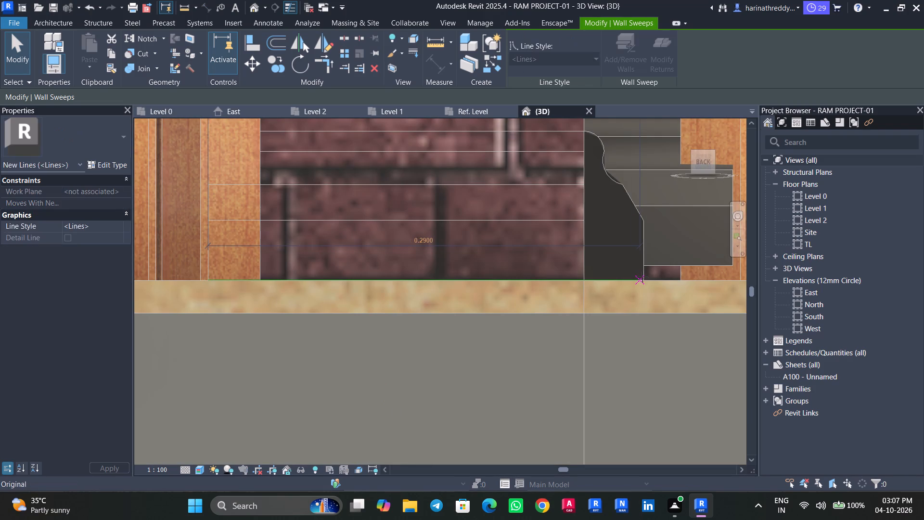
left_click_drag(642, 277, 644, 277)
scroll(644, 277, "up", 5)
key("Escape")
key("Escape")
scroll(677, 277, "down", 10)
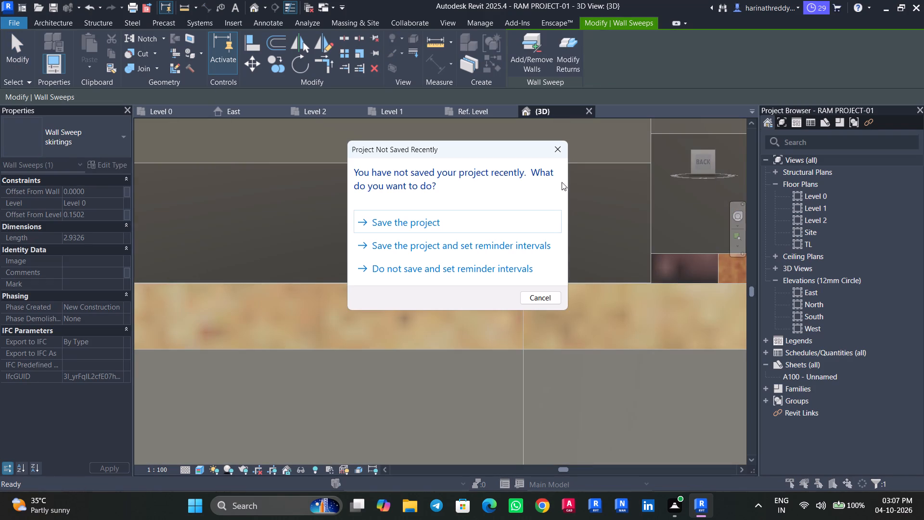
left_click(560, 158)
left_click(557, 151)
Examine how the extended door-wall skirting meets the adjacent skirting at the corner.
scroll(584, 234, "down", 13)
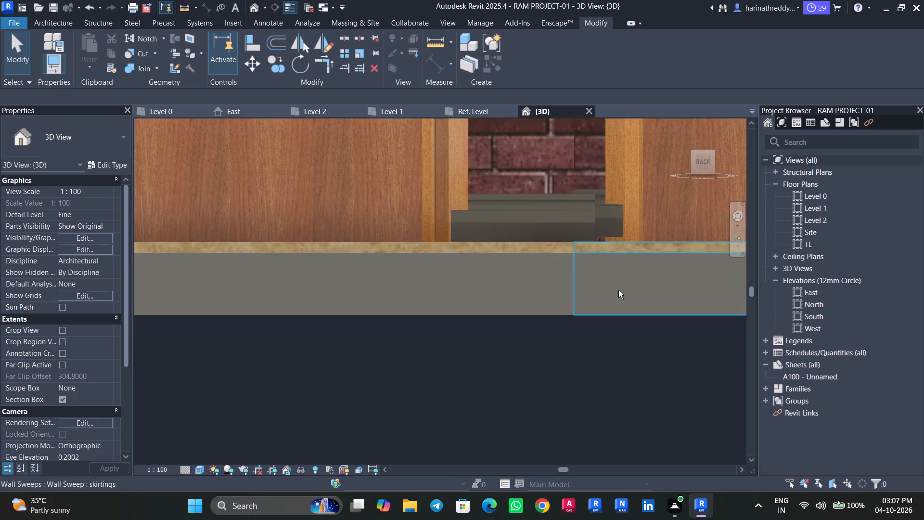
middle_click_drag(618, 293, 585, 336, "shift")
key("Escape")
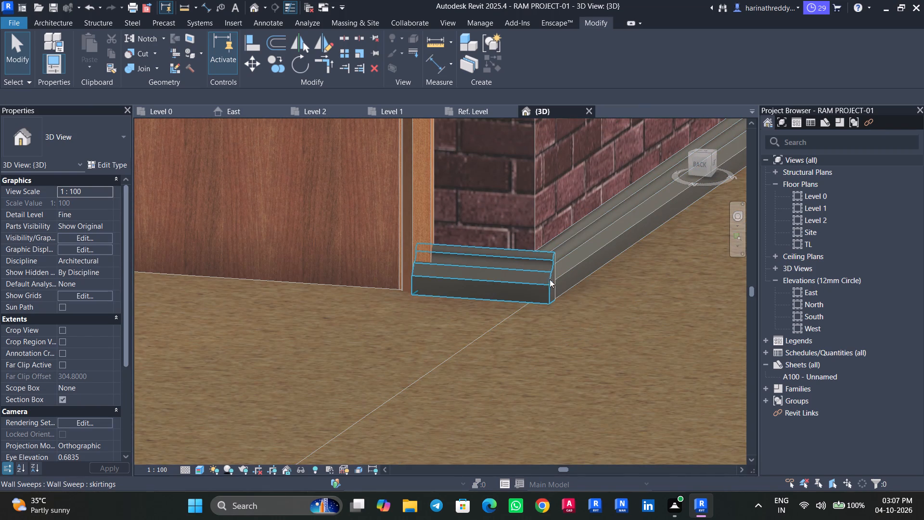
scroll(552, 259, "up", 1)
scroll(552, 259, "down", 1)
scroll(552, 259, "up", 1)
scroll(552, 259, "down", 1)
scroll(552, 259, "up", 1)
key("Escape")
key("Escape")
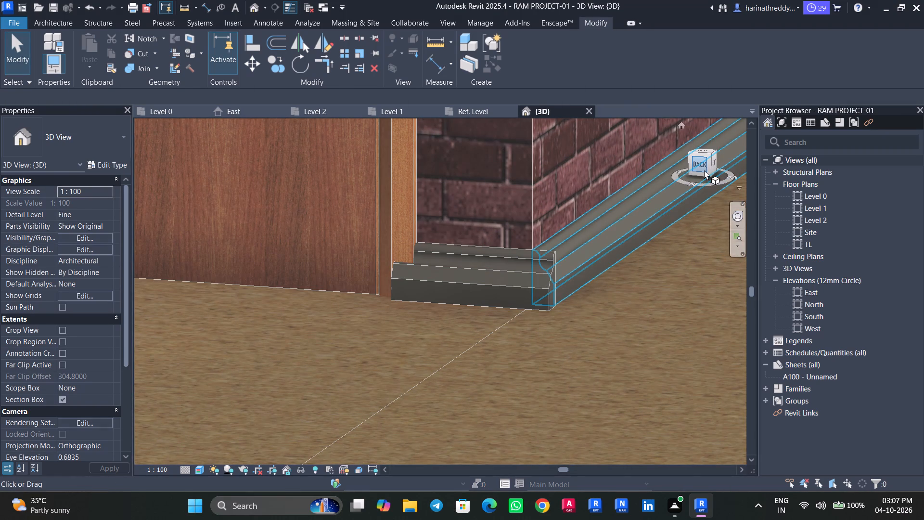
Shorten the door-wall skirting slightly so its corner end is flush with the adjacent skirting's outer face, about 2.930 overall length.
left_click(701, 166)
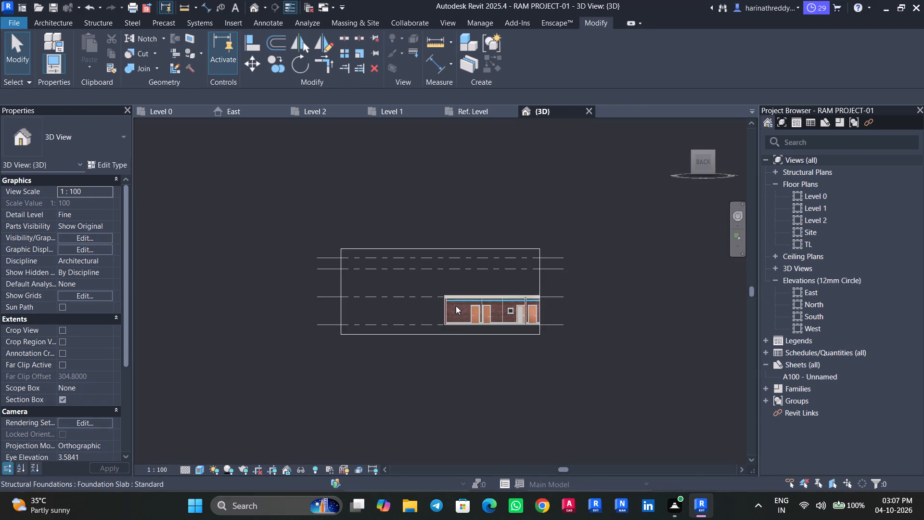
scroll(473, 317, "up", 6)
scroll(473, 317, "down", 2)
scroll(474, 318, "up", 13)
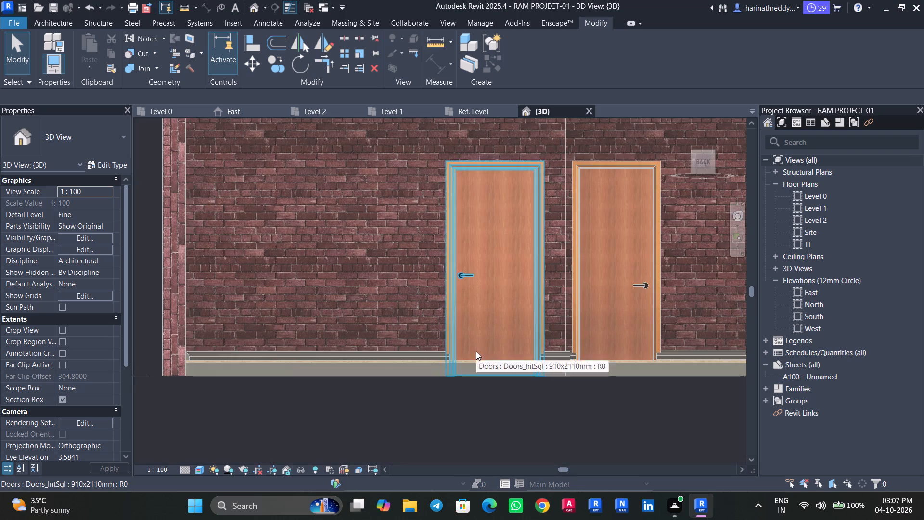
scroll(476, 350, "up", 5)
left_click(633, 362)
middle_click_drag(634, 362, 528, 366)
scroll(556, 370, "up", 6)
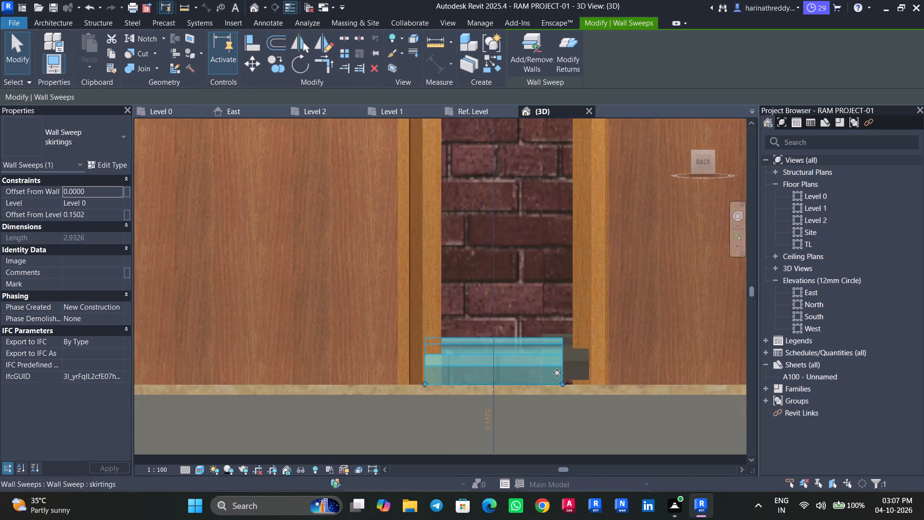
scroll(557, 373, "down", 1)
scroll(557, 373, "up", 14)
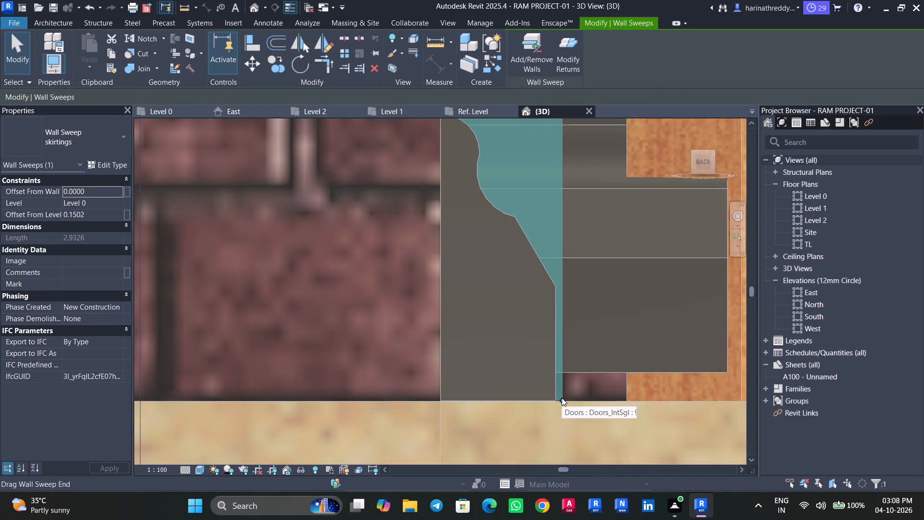
left_click_drag(562, 398, 554, 400)
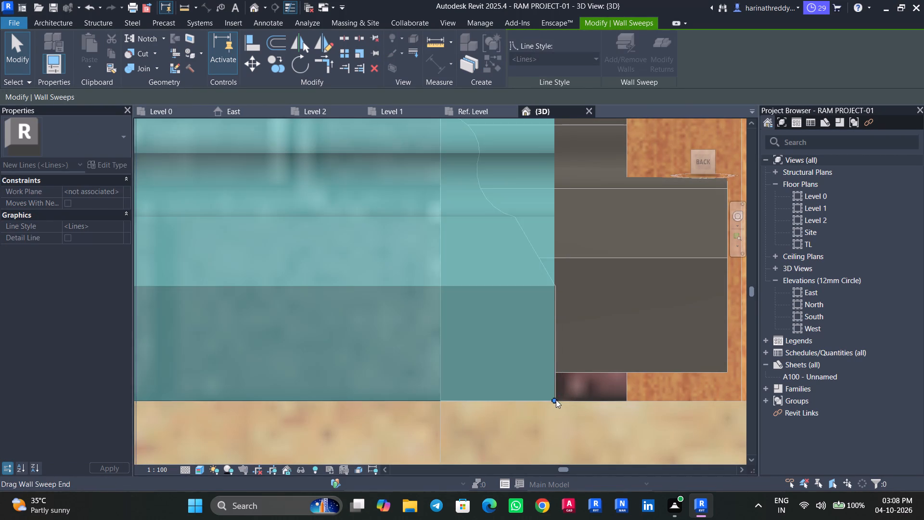
key("Escape")
key("Escape")
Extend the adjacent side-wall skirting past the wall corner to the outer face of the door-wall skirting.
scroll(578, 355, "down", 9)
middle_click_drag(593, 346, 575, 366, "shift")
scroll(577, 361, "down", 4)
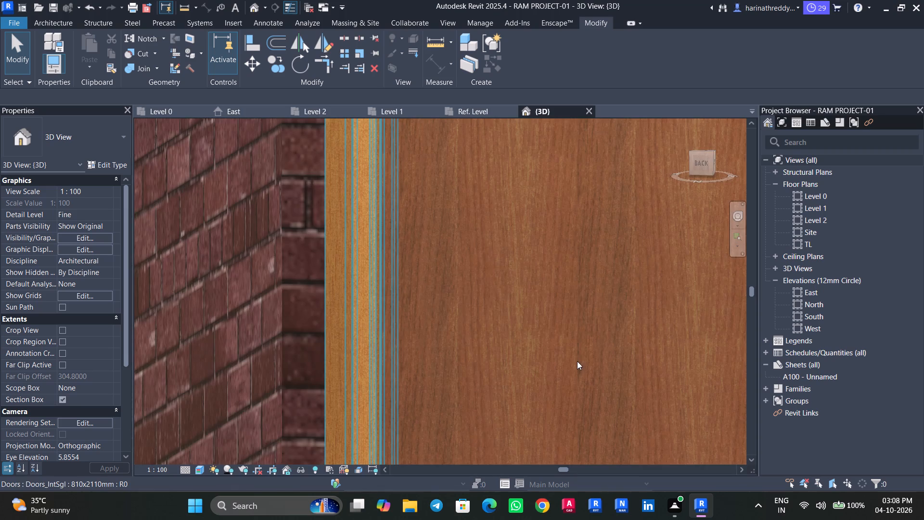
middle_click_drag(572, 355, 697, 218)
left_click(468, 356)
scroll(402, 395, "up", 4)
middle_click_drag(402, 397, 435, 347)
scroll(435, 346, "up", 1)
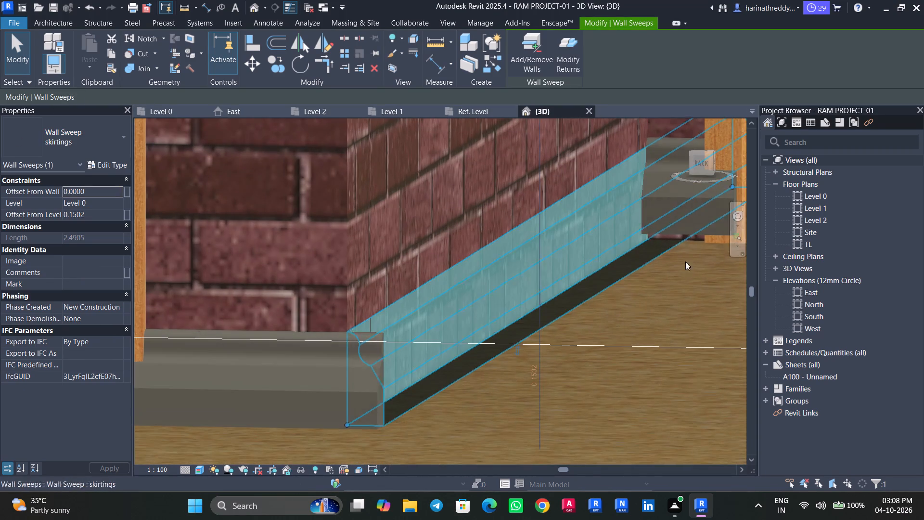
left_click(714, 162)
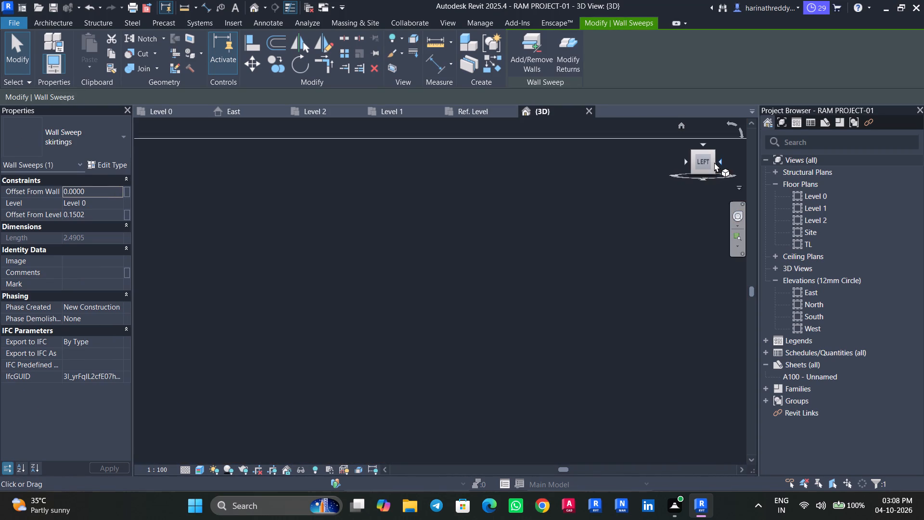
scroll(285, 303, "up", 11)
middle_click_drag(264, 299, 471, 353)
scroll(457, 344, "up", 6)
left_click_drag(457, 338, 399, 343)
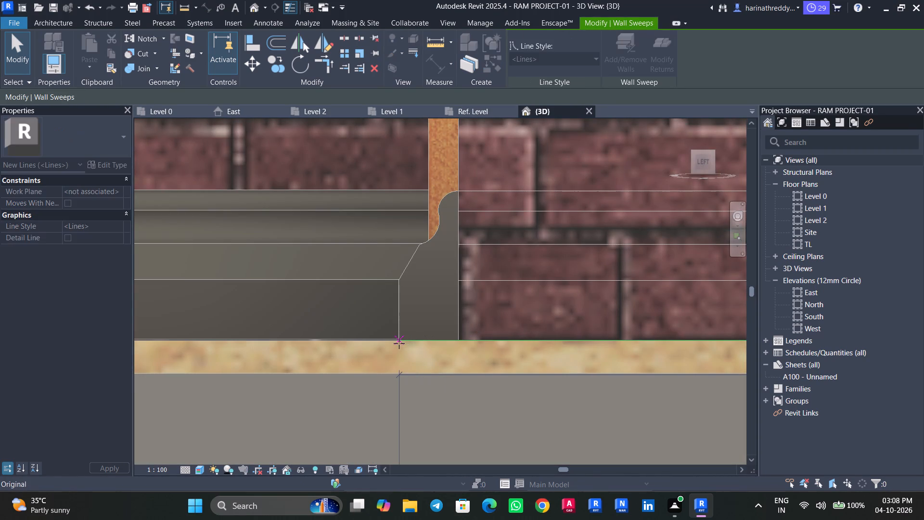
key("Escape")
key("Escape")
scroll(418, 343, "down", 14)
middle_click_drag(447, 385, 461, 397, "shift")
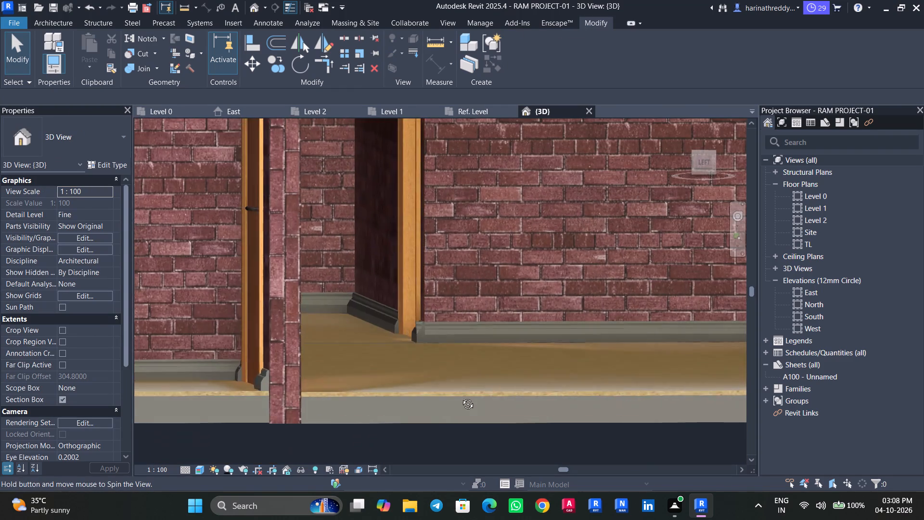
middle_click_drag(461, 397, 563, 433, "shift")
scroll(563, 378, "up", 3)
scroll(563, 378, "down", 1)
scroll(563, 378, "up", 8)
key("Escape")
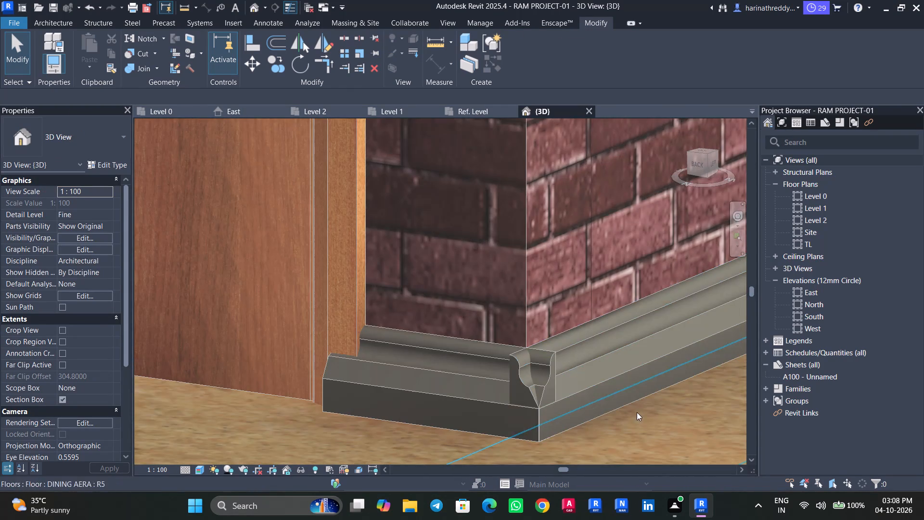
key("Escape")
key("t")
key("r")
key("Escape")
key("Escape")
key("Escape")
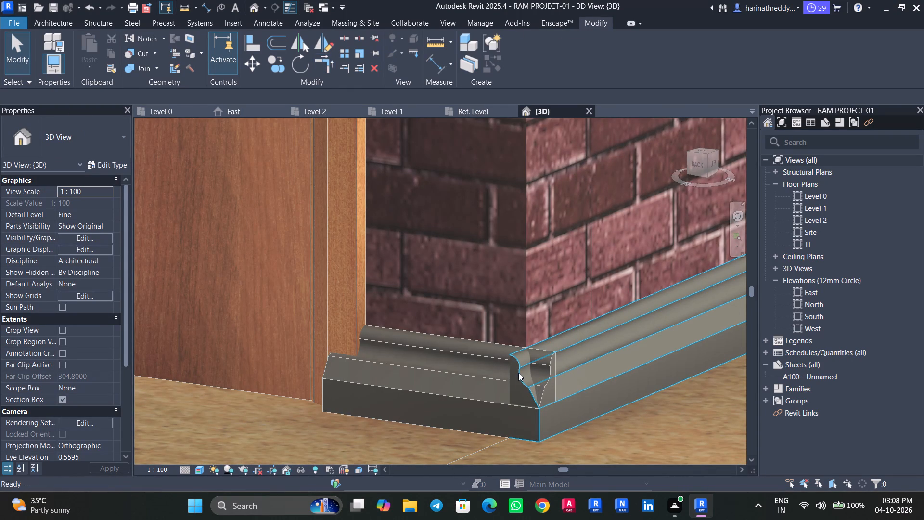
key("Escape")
Cut the side-wall skirting that meets the door-wall skirting at the corner.
left_click(576, 378)
key("ctrl+x")
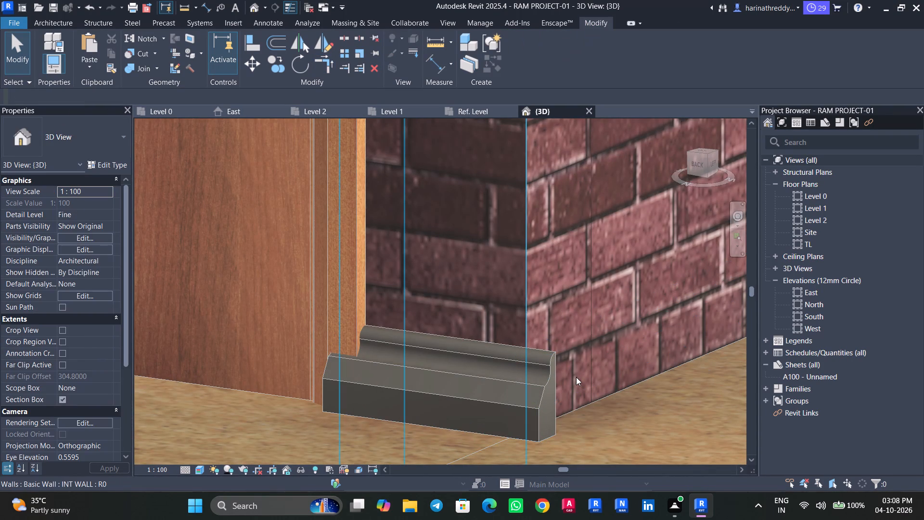
scroll(576, 375, "down", 3)
key("Escape")
key("Escape")
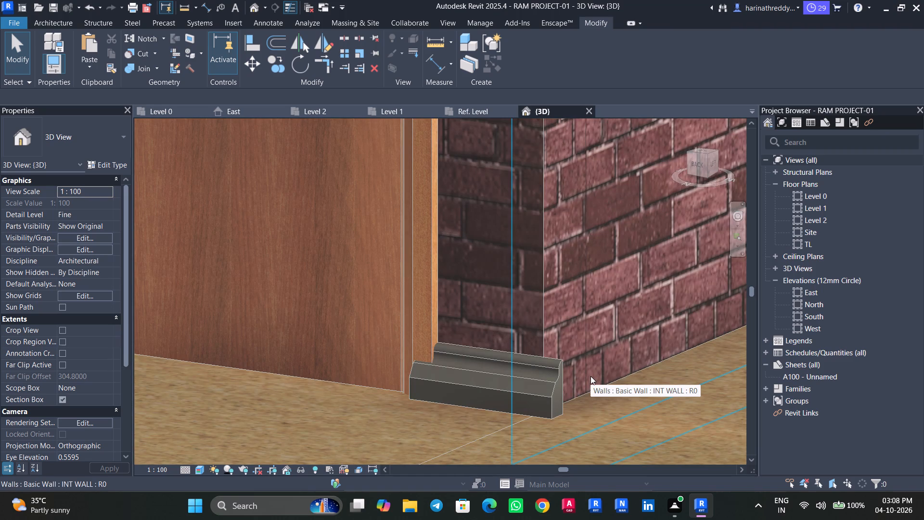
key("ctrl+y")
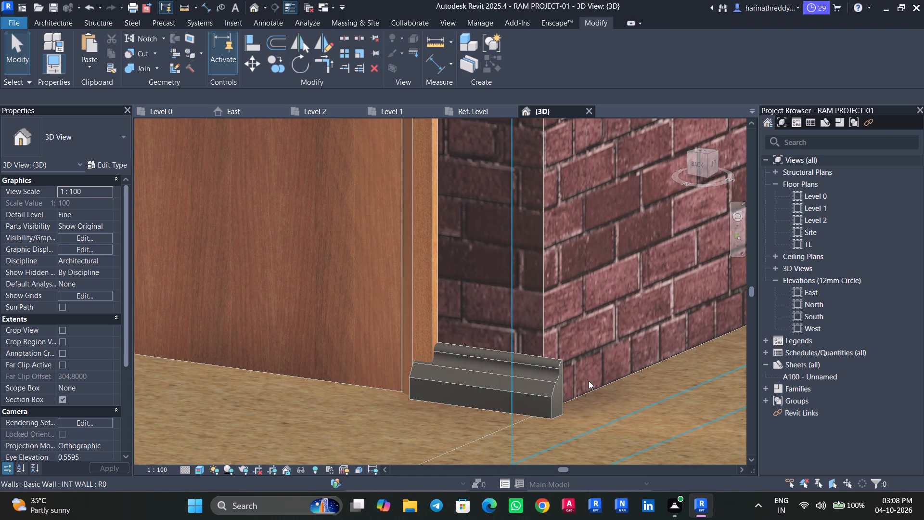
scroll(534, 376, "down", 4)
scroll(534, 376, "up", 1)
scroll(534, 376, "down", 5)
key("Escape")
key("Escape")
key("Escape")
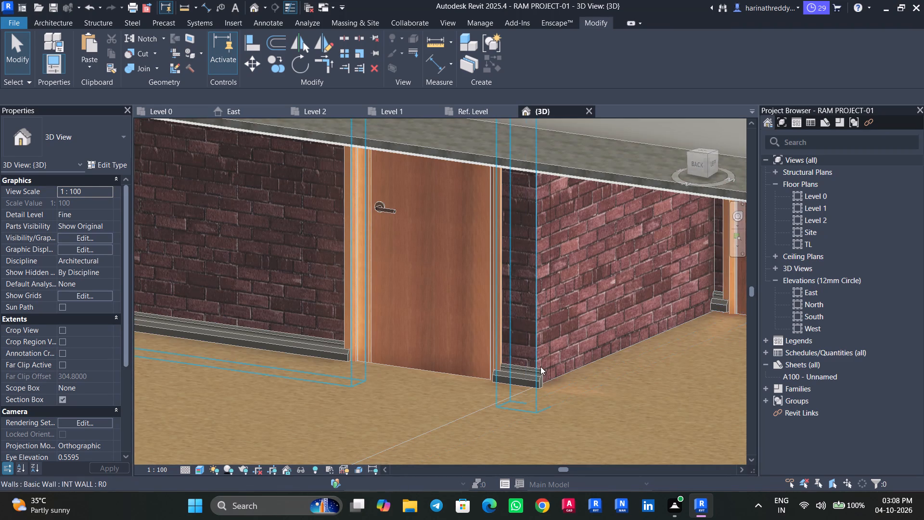
Shorten the door-wall skirting so its corner end stops at the wall corner, about 2.890 overall length.
left_click(537, 375)
scroll(535, 387, "up", 3)
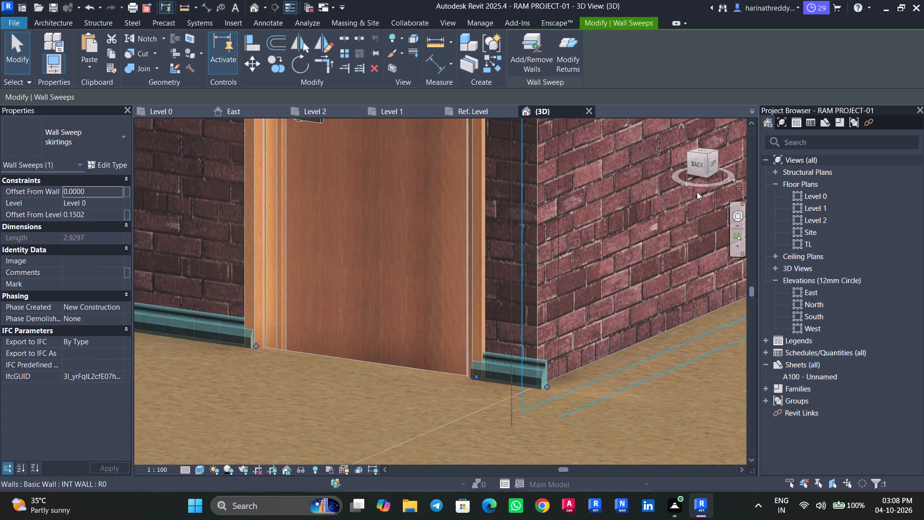
left_click(695, 167)
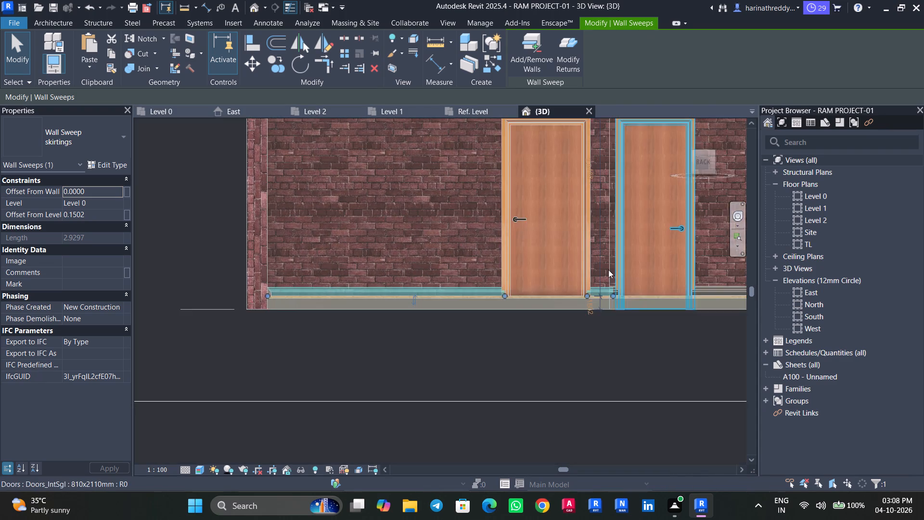
scroll(635, 290, "up", 9)
scroll(605, 302, "down", 1)
scroll(605, 302, "up", 9)
left_click_drag(645, 320, 604, 320)
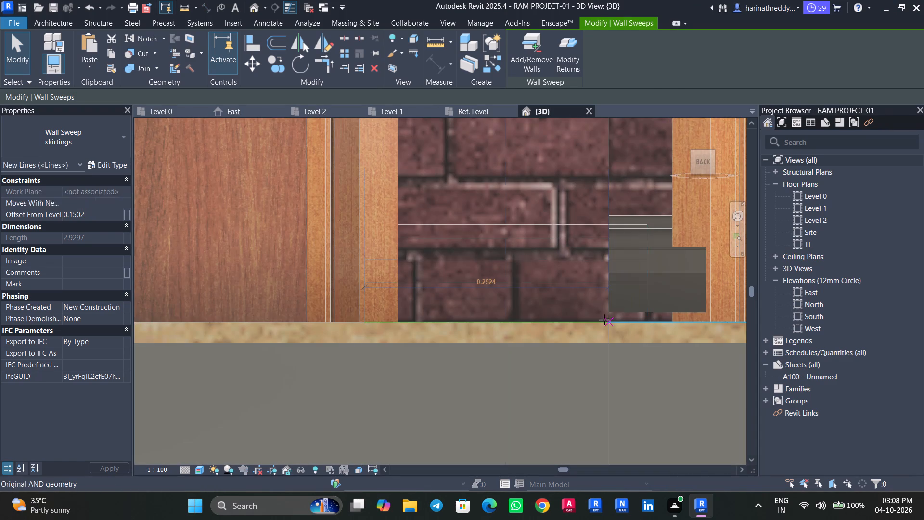
left_click_drag(604, 320, 609, 323)
key("Escape")
key("Escape")
Place a matching skirtings wall sweep along the bare side wall that runs from the corner beside the door.
scroll(652, 299, "down", 9)
middle_click_drag(688, 310, 676, 328, "shift")
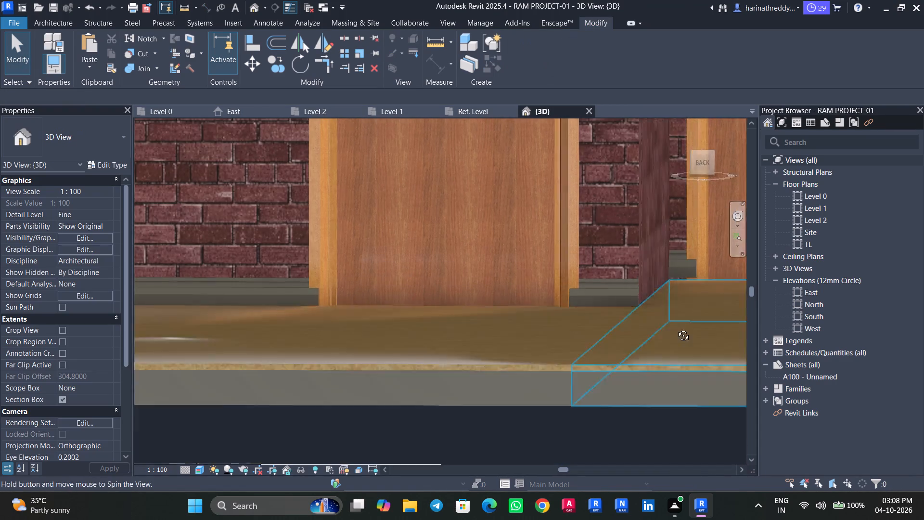
middle_click_drag(676, 328, 646, 346, "shift")
key("Escape")
left_click(566, 324)
scroll(583, 336, "down", 10)
middle_click_drag(595, 346, 567, 366)
type("cs")
scroll(589, 337, "up", 10)
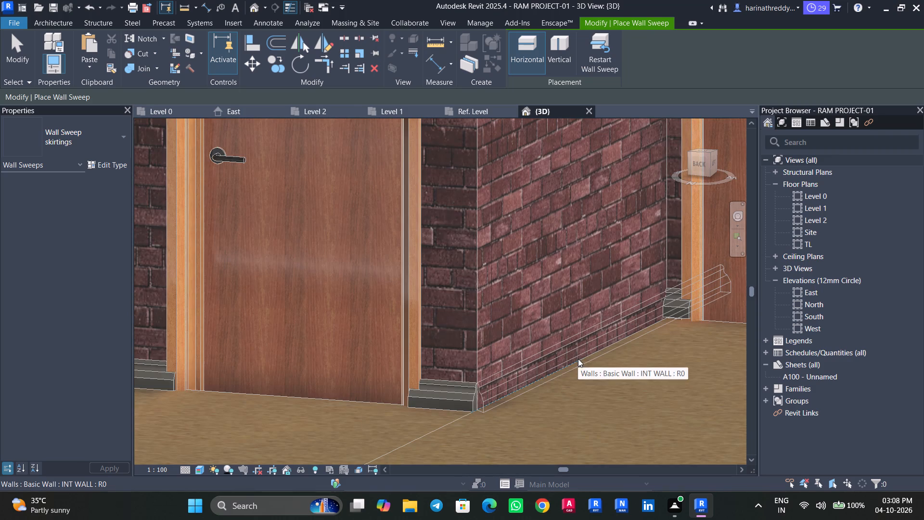
left_click(578, 359)
key("Escape")
key("Escape")
key("Escape")
Nudge the skirting on the recessed wall with the second interior door down to a 0.1500 offset from Level 0.
scroll(478, 396, "up", 5)
scroll(546, 384, "down", 8)
scroll(545, 379, "up", 1)
scroll(545, 379, "down", 2)
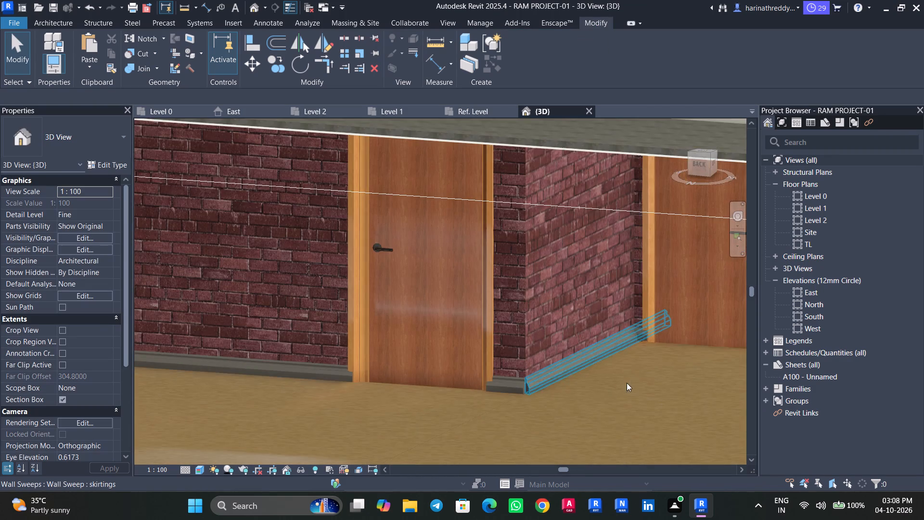
middle_click_drag(629, 381, 600, 392, "shift")
middle_click_drag(659, 369, 709, 345, "shift")
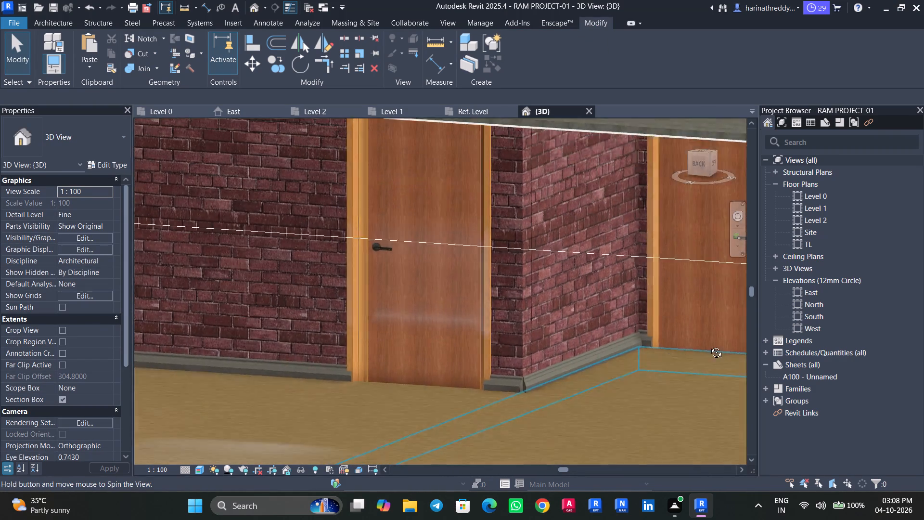
middle_click_drag(709, 345, 727, 349, "shift")
middle_click_drag(708, 352, 607, 360)
scroll(612, 361, "up", 5)
left_click(652, 318)
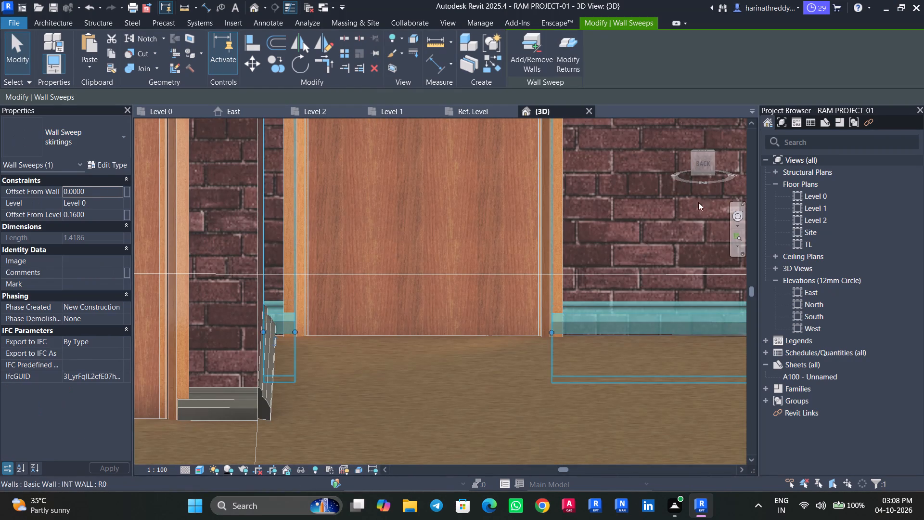
left_click(705, 163)
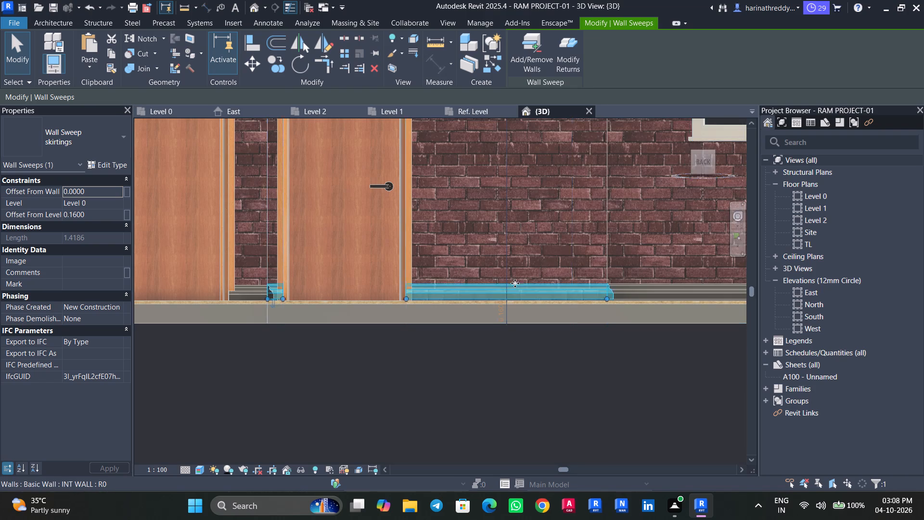
scroll(513, 285, "up", 5)
key("Down")
key("Escape")
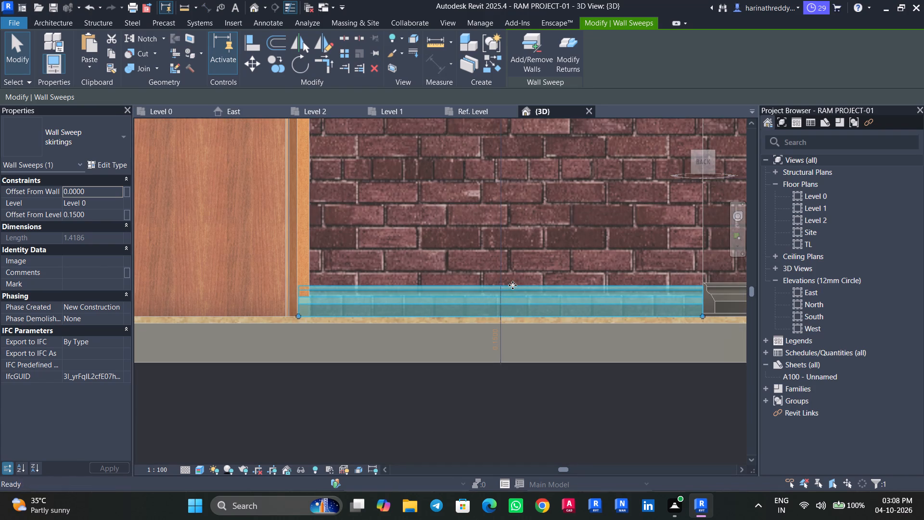
key("Escape")
Examine the recessed-wall skirting's ends and the living-area floor edge beside it.
scroll(512, 278, "down", 4)
middle_click_drag(527, 271, 482, 304, "shift")
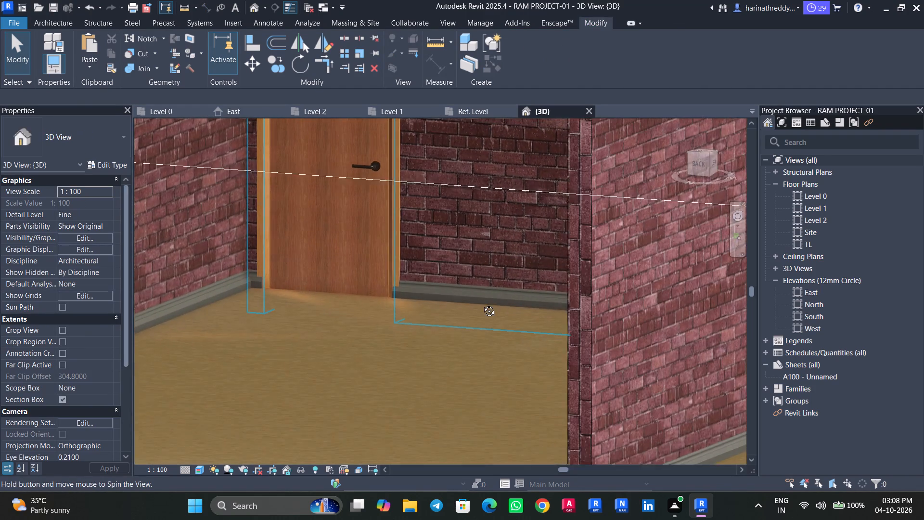
middle_click_drag(482, 304, 503, 321, "shift")
scroll(635, 291, "up", 5)
scroll(600, 315, "down", 6)
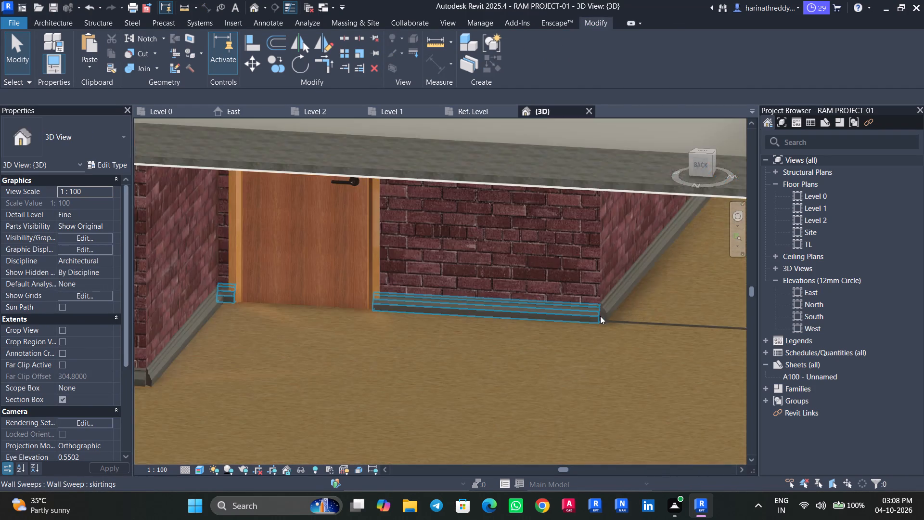
scroll(600, 316, "down", 1)
left_click(640, 308)
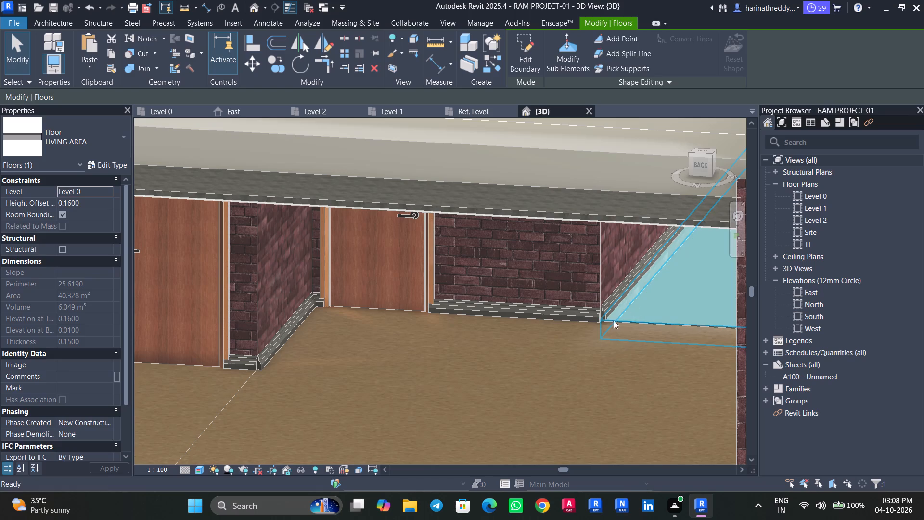
key("Escape")
key("Escape")
middle_click_drag(500, 362, 674, 311)
middle_click_drag(473, 368, 719, 363)
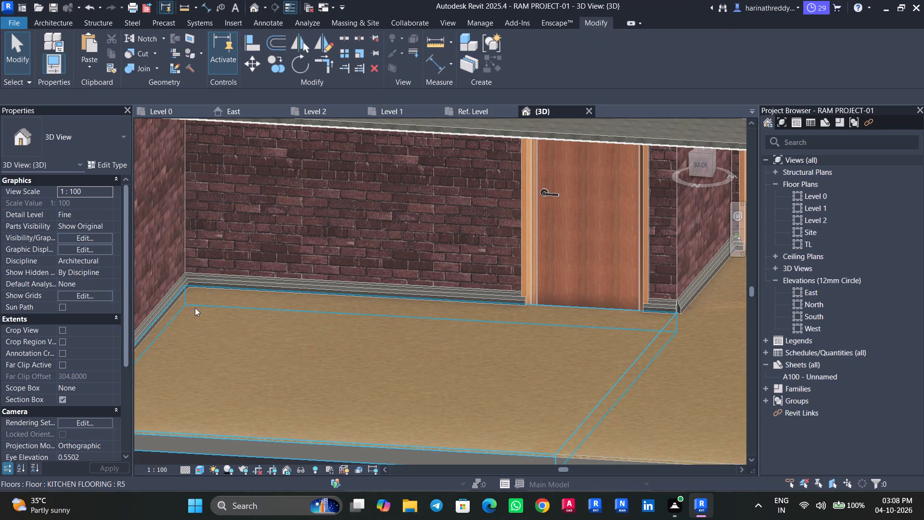
Examine how the door-wall and end-wall skirtings meet at the inner corner of the kitchen.
scroll(196, 300, "up", 11)
middle_click_drag(203, 286, 417, 338)
scroll(387, 334, "down", 2)
scroll(387, 334, "up", 1)
scroll(386, 334, "down", 3)
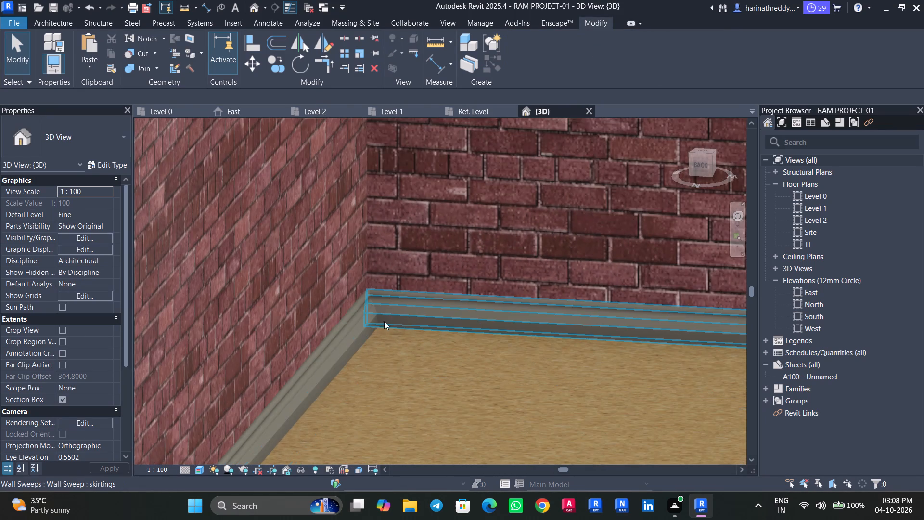
left_click(386, 309)
key("Escape")
key("Escape")
left_click(356, 339)
scroll(356, 339, "down", 7)
scroll(356, 339, "up", 1)
scroll(356, 339, "down", 2)
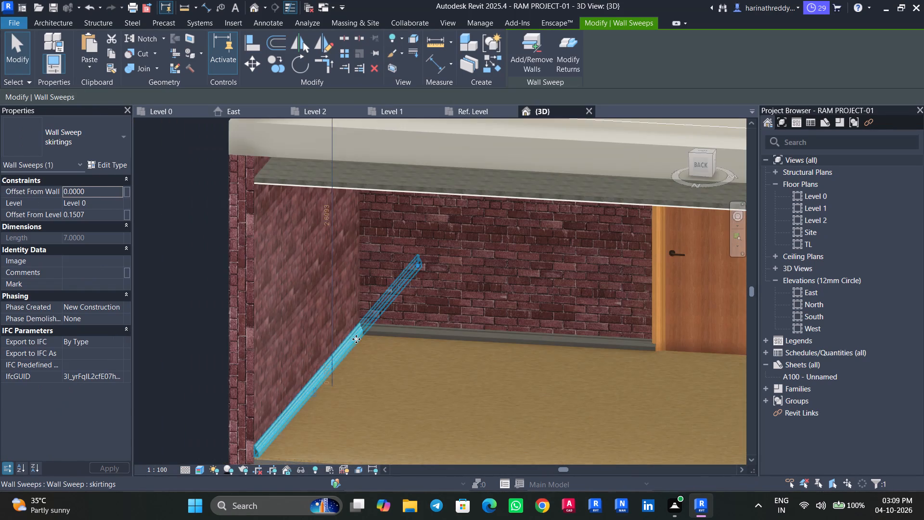
key("Escape")
key("Escape")
scroll(333, 318, "up", 9)
key("Escape")
left_click(382, 362)
key("Escape")
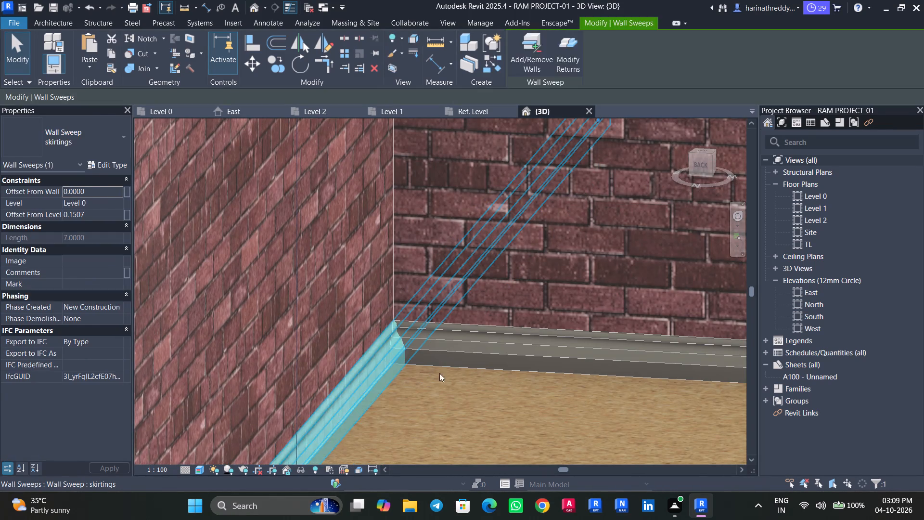
scroll(462, 377, "down", 6)
scroll(463, 377, "up", 1)
scroll(463, 377, "down", 7)
middle_click_drag(613, 404, 424, 387)
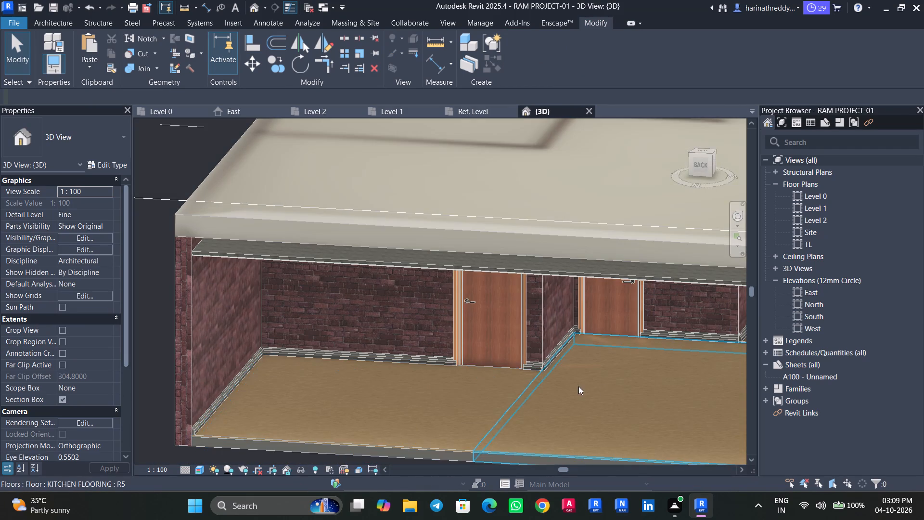
Examine the skirting junction at the inner corner beside the louvred double door.
middle_click_drag(604, 387, 435, 378, "shift")
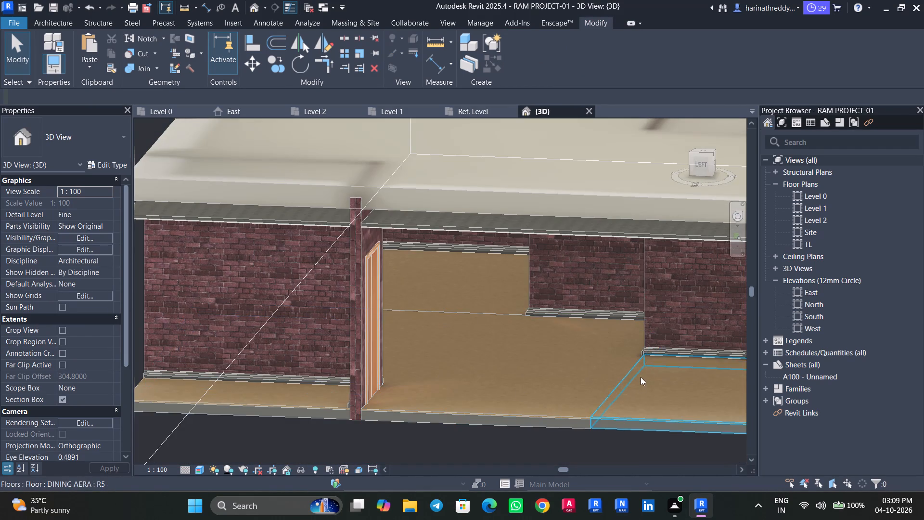
middle_click_drag(658, 371, 724, 369, "shift")
scroll(724, 369, "up", 1, "shift")
middle_click_drag(720, 369, 351, 368)
middle_click_drag(670, 365, 330, 379)
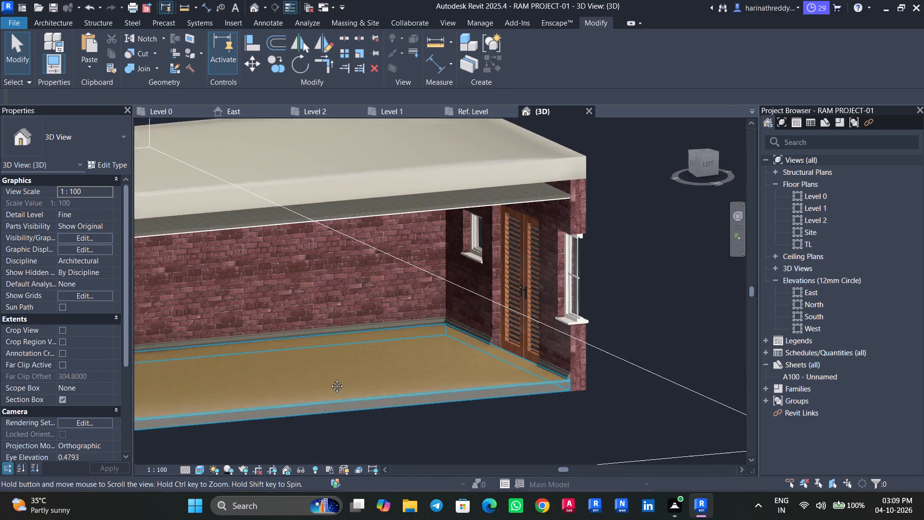
middle_click_drag(330, 379, 329, 379)
scroll(395, 330, "up", 10)
left_click(449, 319)
key("Escape")
left_click(496, 319)
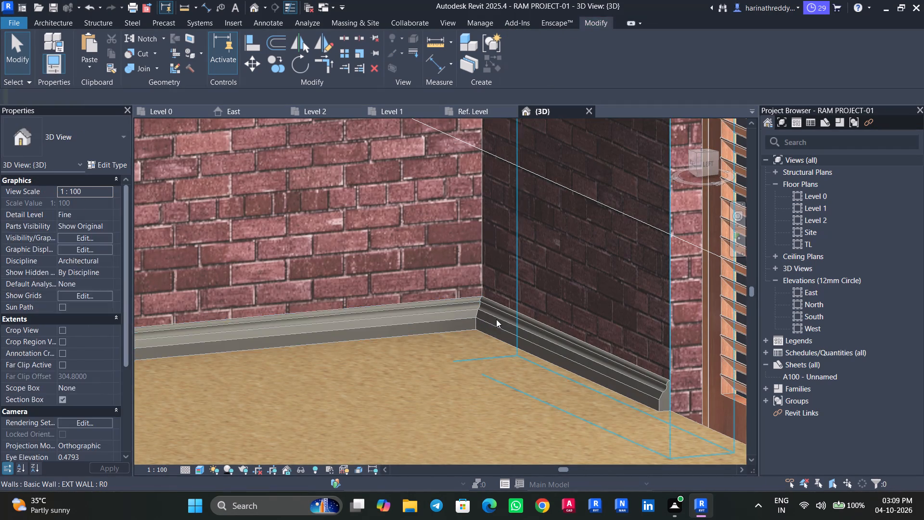
key("Escape")
Set the LIVING AREA floor's height offset from Level 0 to 0.15.
scroll(401, 370, "down", 9)
middle_click_drag(366, 374, 574, 352)
middle_click_drag(296, 365, 589, 354)
scroll(403, 367, "up", 9)
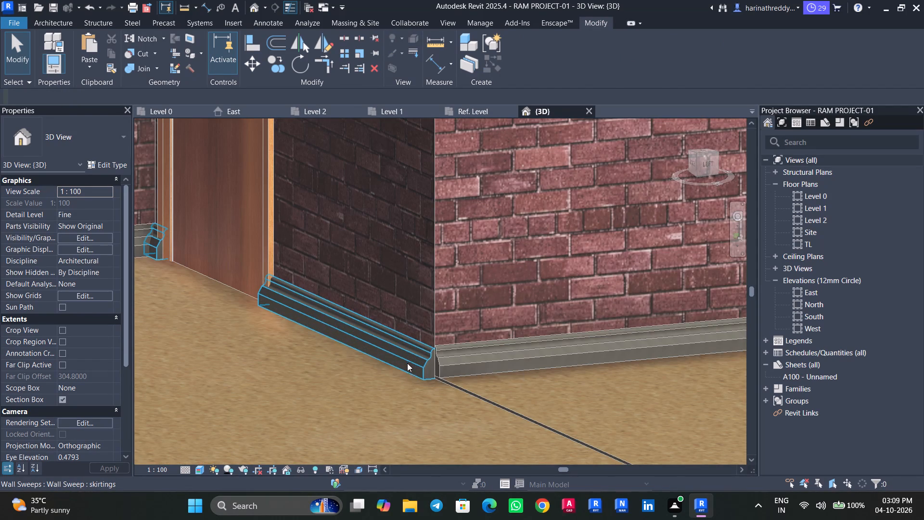
key("Escape")
left_click(488, 387)
middle_click_drag(488, 387, 461, 355)
scroll(488, 387, "up", 1)
key("Escape")
left_click(346, 401)
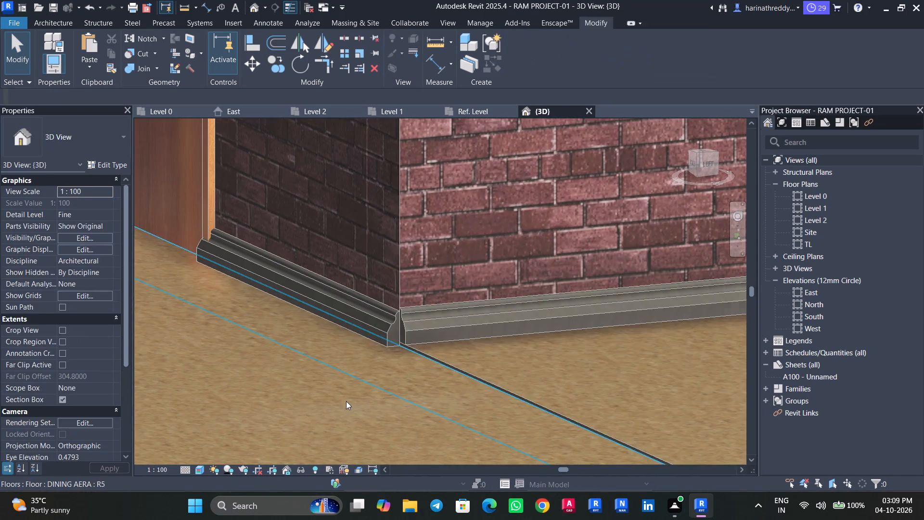
key("Escape")
left_click(499, 370)
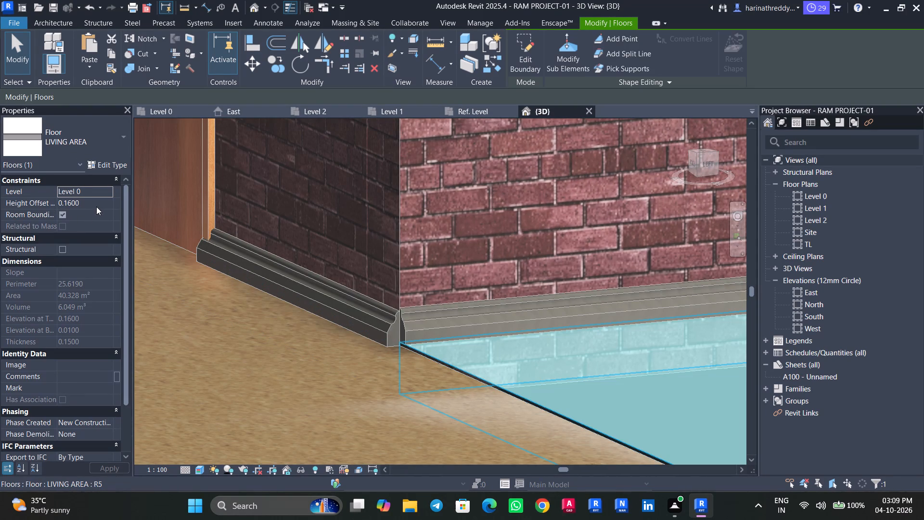
left_click(96, 205)
type("0.15")
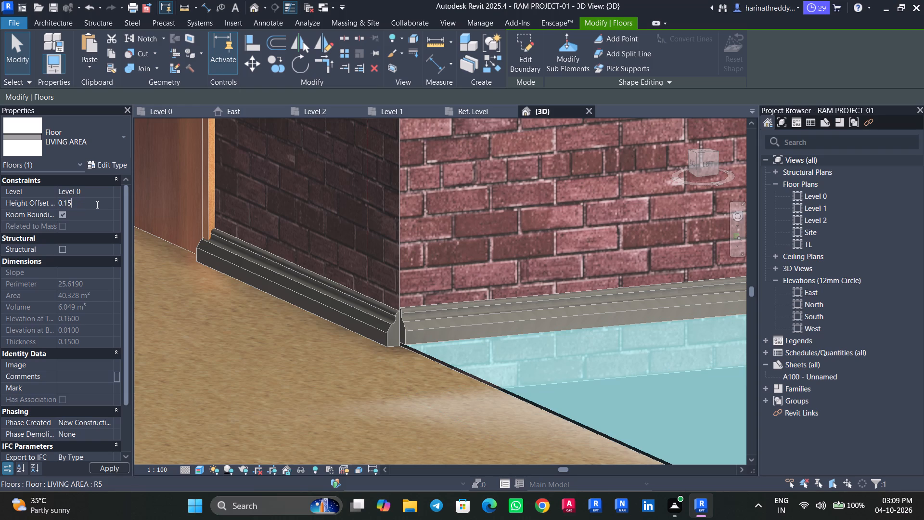
key("Return")
key("Escape")
key("Escape")
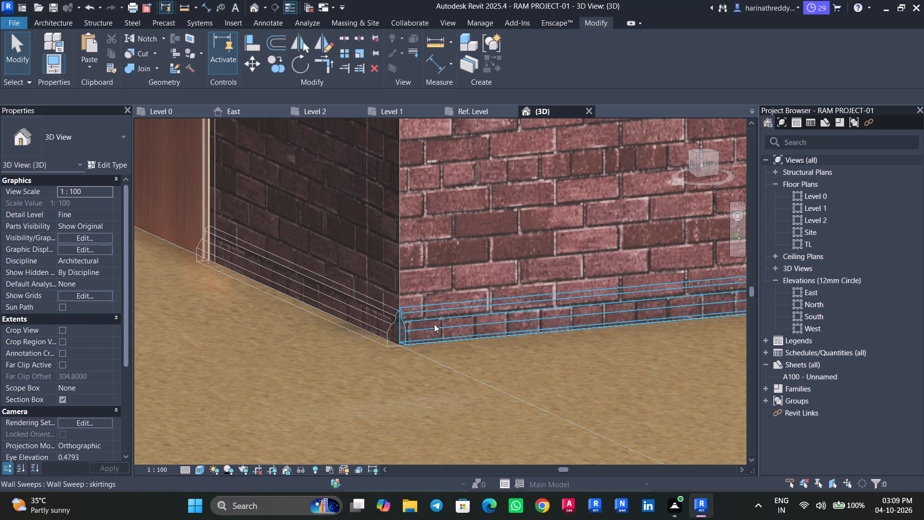
Set the offset from level of the long skirting along the living-area wall to 0.15.
left_click(434, 324)
left_click(106, 212)
type("0.15")
key("Return")
key("Escape")
key("Escape")
Check the living-area skirting corner and the height offsets of the dining and kitchen floors.
scroll(501, 378, "down", 3)
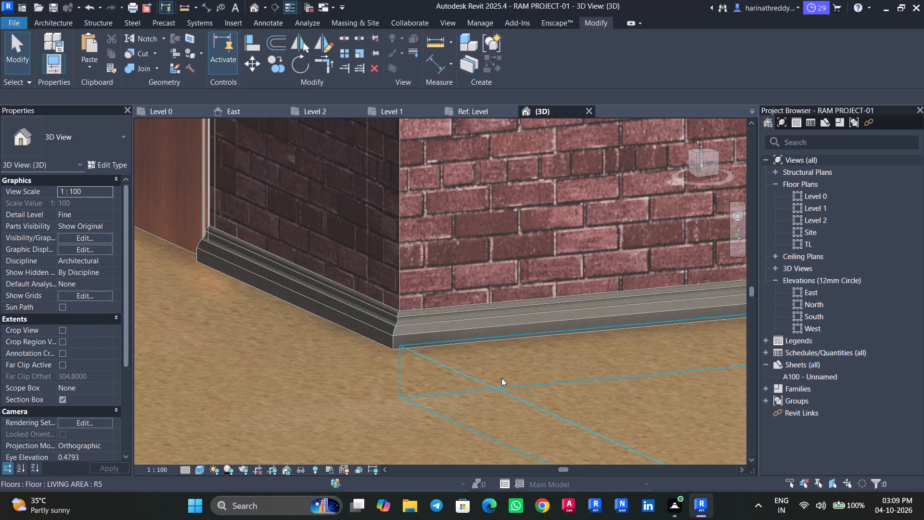
scroll(501, 378, "down", 2)
scroll(447, 355, "up", 9)
scroll(441, 358, "down", 1)
scroll(441, 358, "up", 1)
scroll(362, 371, "down", 4)
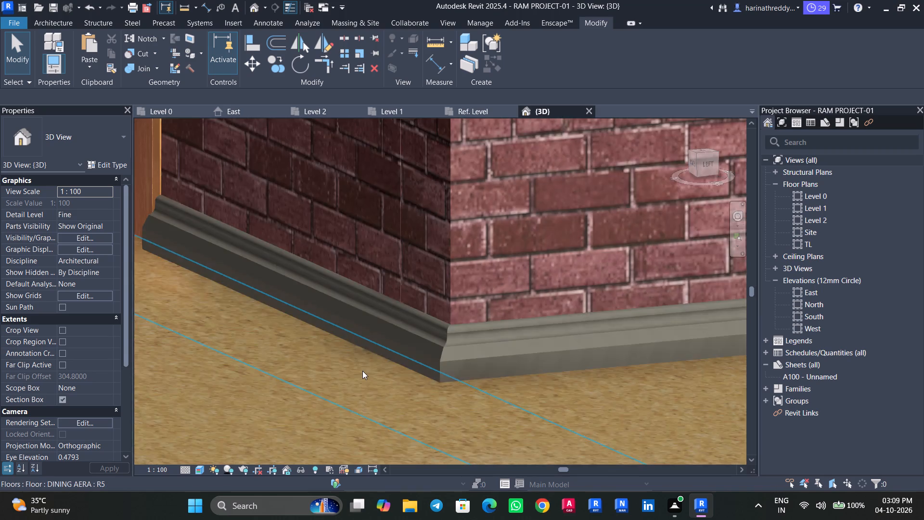
scroll(362, 371, "down", 10)
middle_click_drag(352, 389, 560, 320)
middle_click_drag(594, 436, 627, 427, "shift")
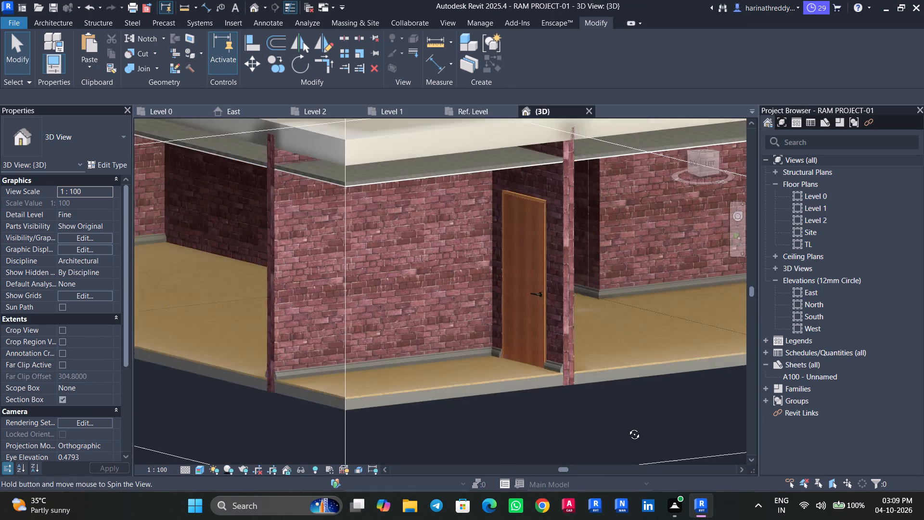
middle_click_drag(627, 427, 679, 426, "shift")
middle_click_drag(536, 421, 751, 422)
left_click(591, 342)
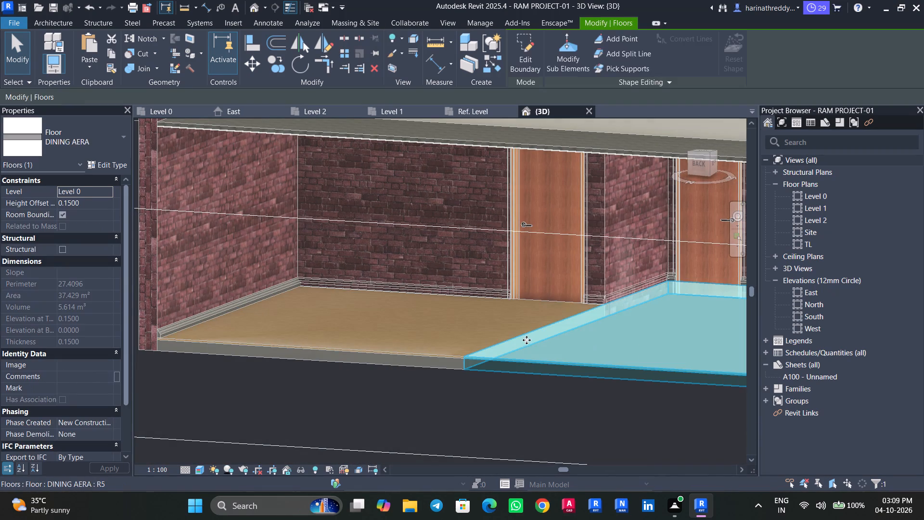
key("Escape")
left_click(405, 329)
key("Escape")
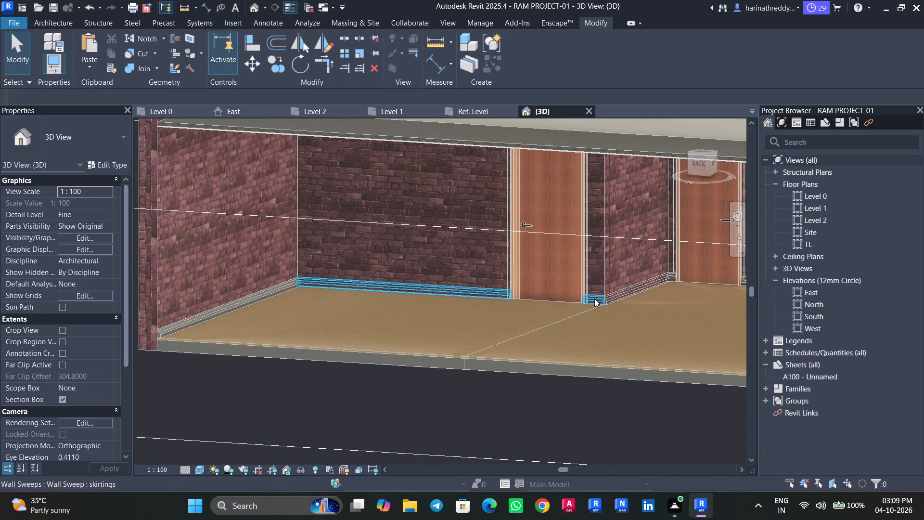
Set the offset from level of the kitchen door-wall skirting to 0.15.
left_click(594, 299)
left_click(100, 214)
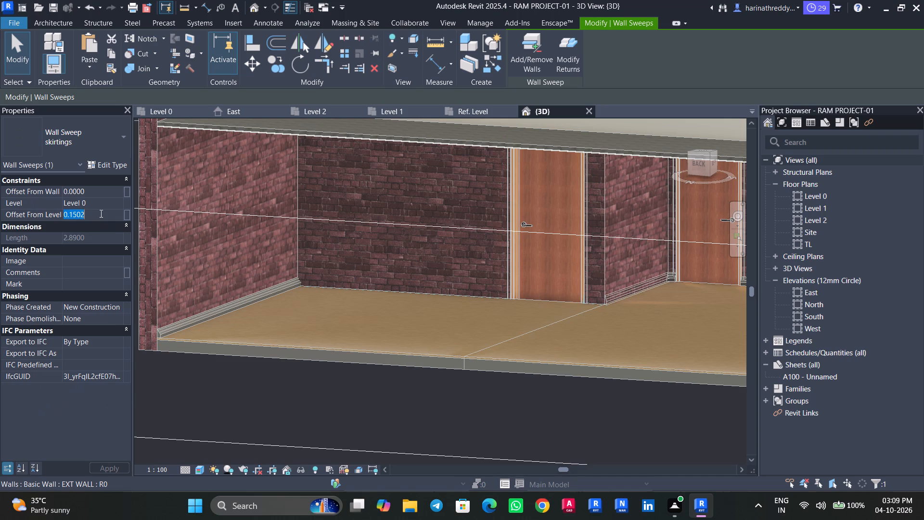
type("0.15")
key("Return")
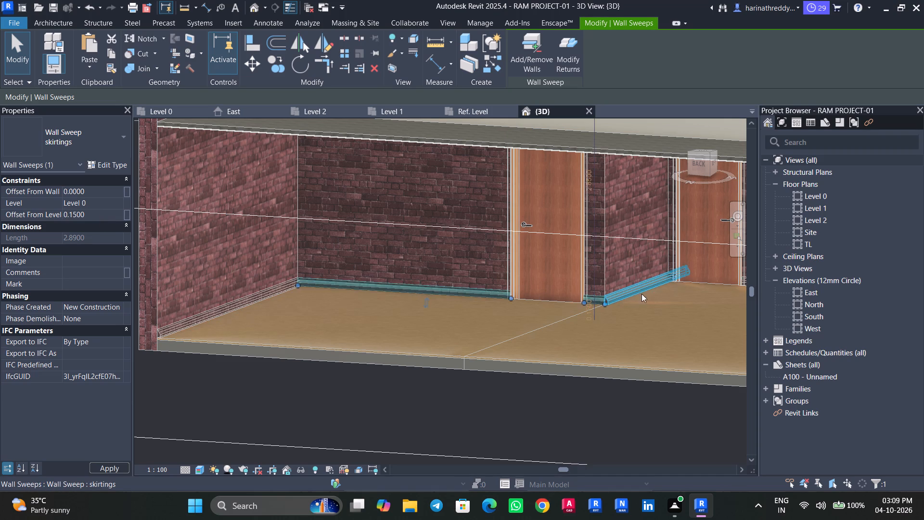
key("Escape")
Set the offset from level of the side-wall skirting around the corner from the kitchen door to 0.15.
scroll(628, 296, "up", 5)
key("Escape")
scroll(607, 298, "up", 3)
left_click(606, 297)
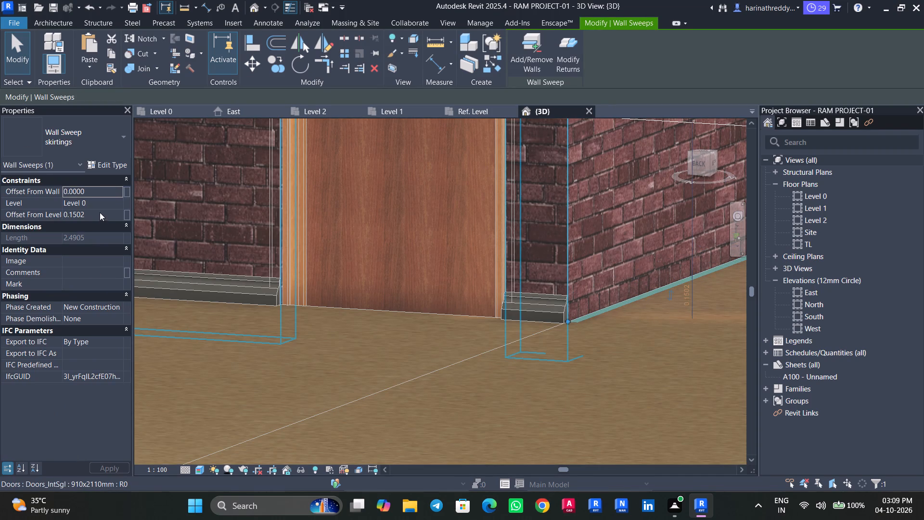
left_click(100, 212)
type("0.15")
key("Return")
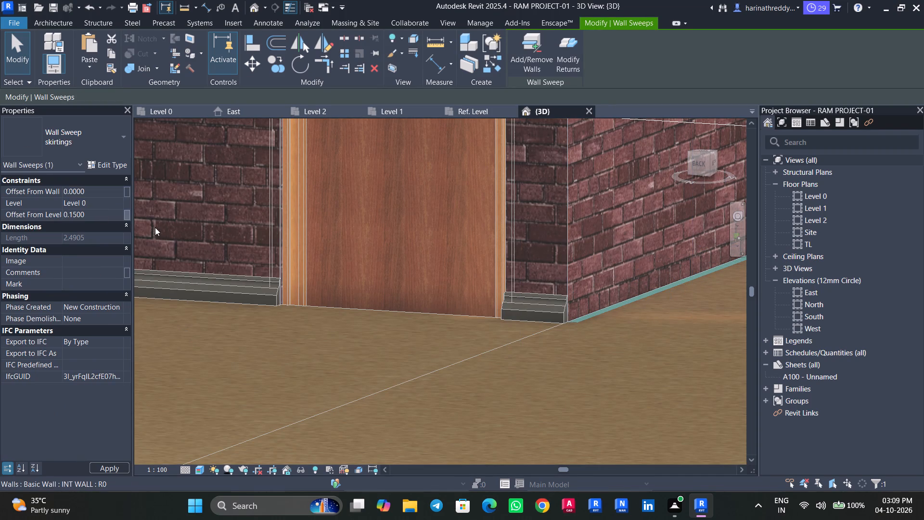
Check the skirting corner beside the kitchen door and the height offsets of the kitchen and dining floors.
key("Escape")
key("Escape")
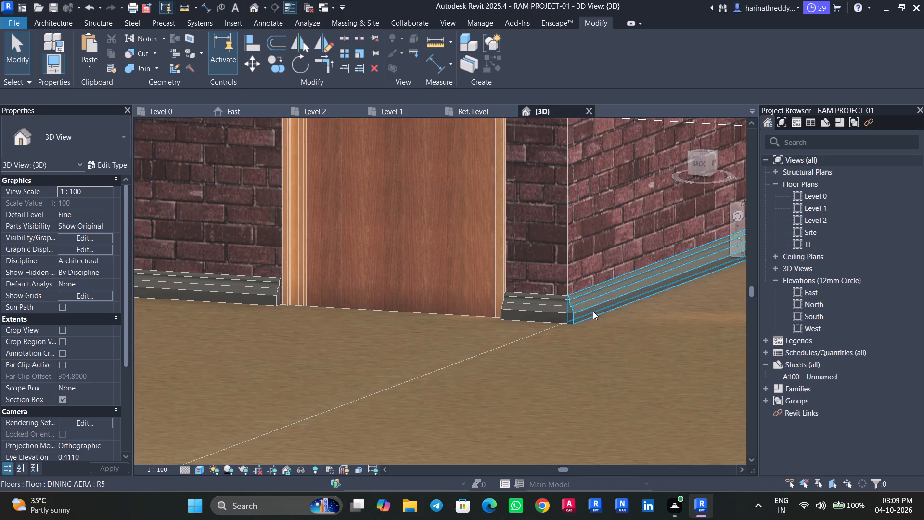
scroll(593, 311, "up", 8)
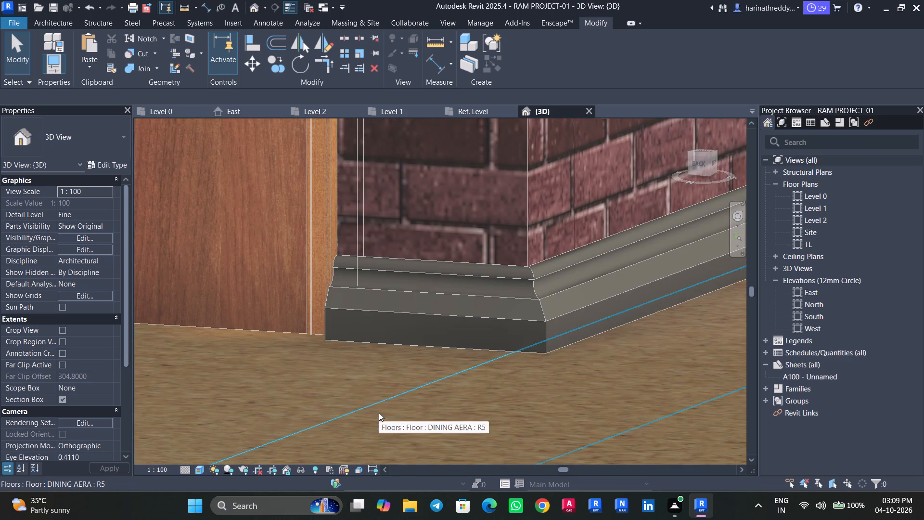
left_click(425, 357)
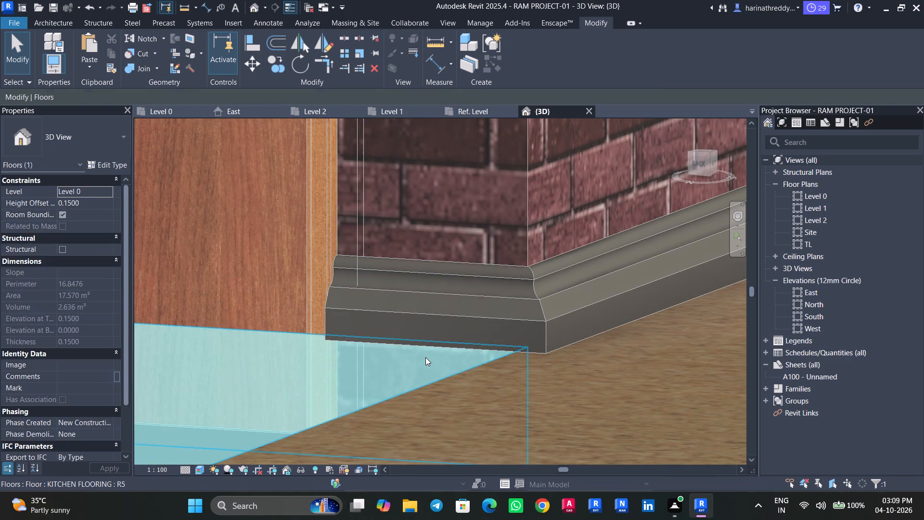
key("Escape")
key("Escape")
left_click(519, 401)
scroll(519, 401, "down", 15)
middle_click_drag(518, 396, 520, 370)
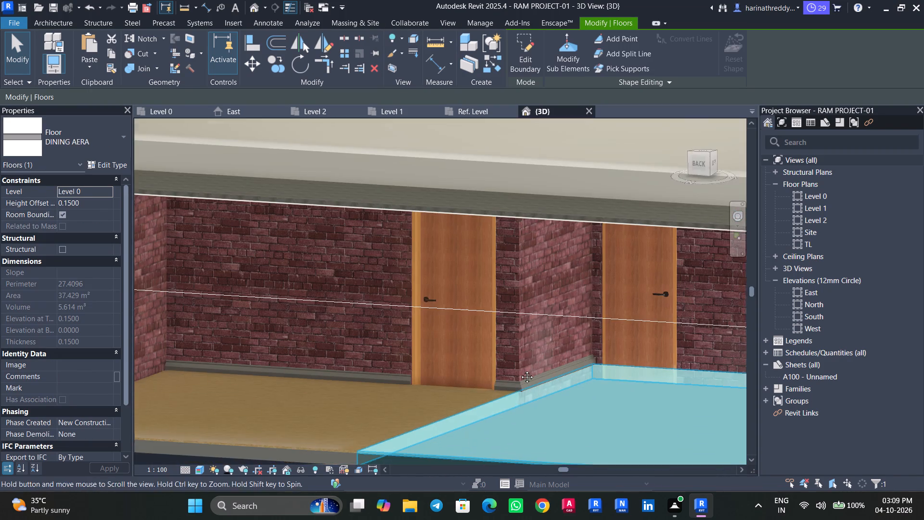
middle_click_drag(520, 370, 538, 298)
key("Escape")
key("Escape")
key("Escape")
scroll(343, 349, "down", 9)
Save the project.
key("ctrl+s")
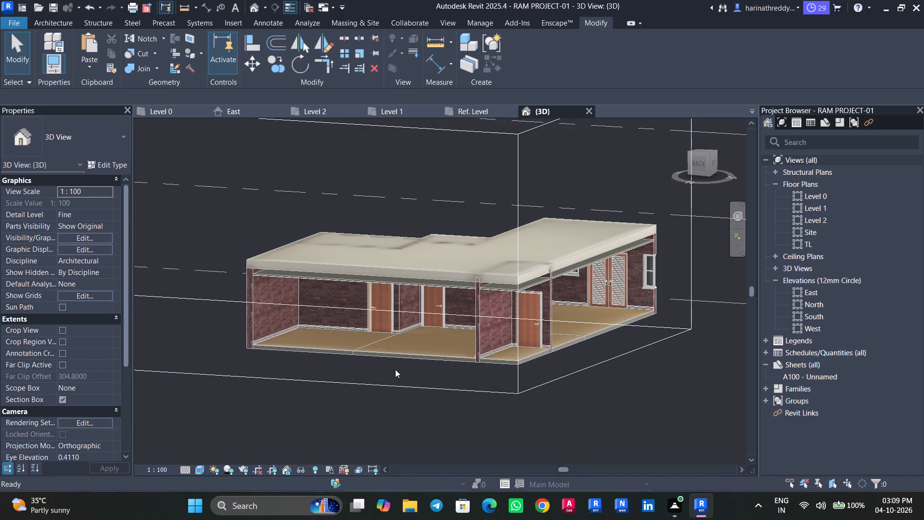
Set the height offset from level of the guest bedroom floor to 0.15.
scroll(515, 350, "up", 5)
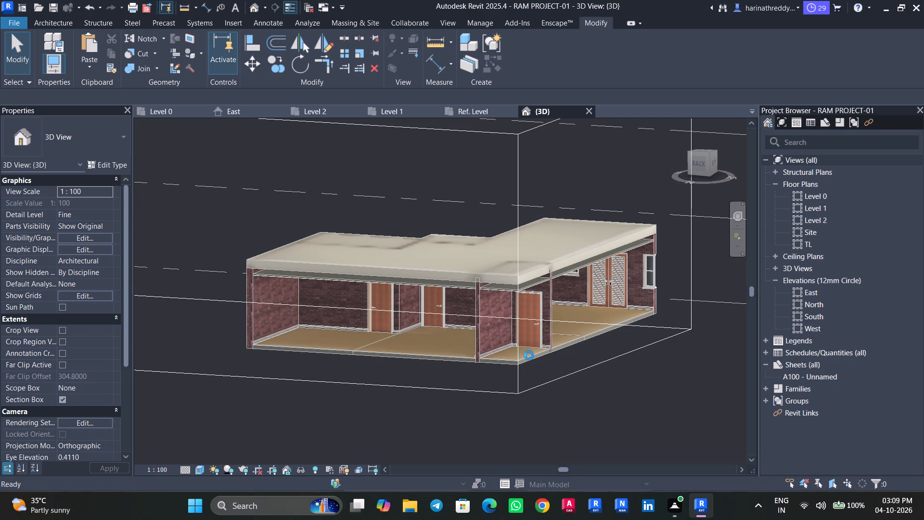
left_click(529, 361)
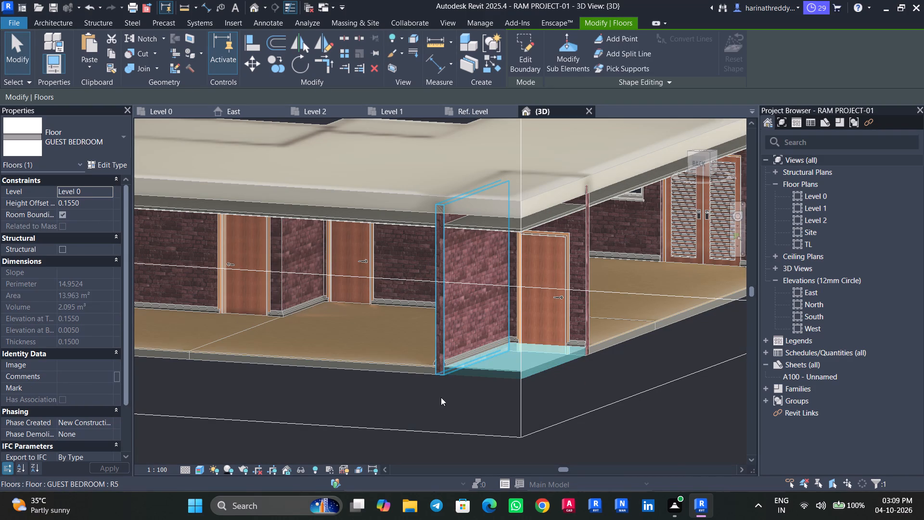
left_click(107, 201)
type("0.15")
key("Return")
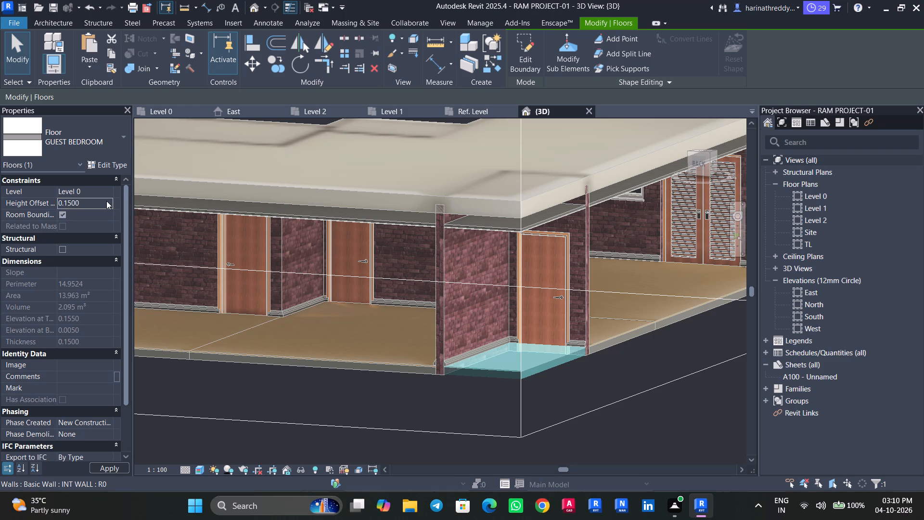
scroll(496, 336, "up", 8)
key("Escape")
key("Escape")
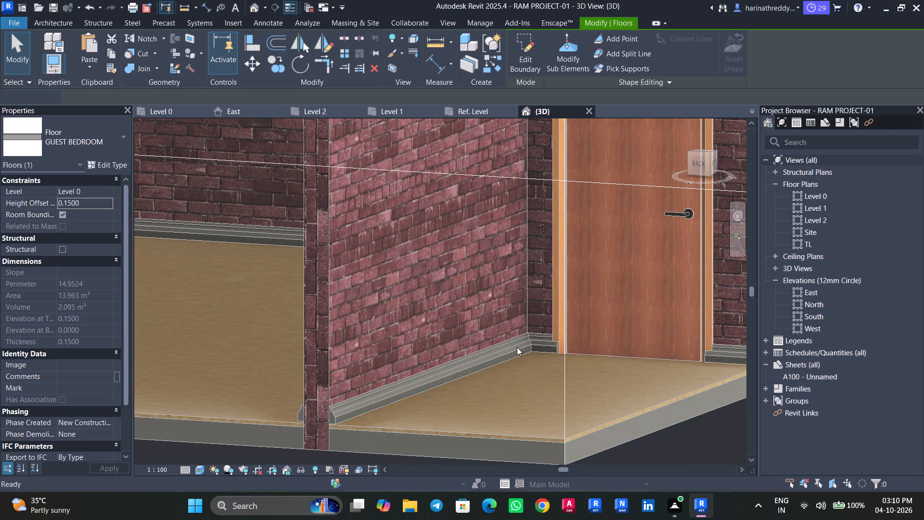
Set the offset from level of the guest bedroom's side-wall skirting to 0.15.
left_click(515, 346)
left_click(100, 218)
type("0.15")
key("Return")
scroll(543, 337, "up", 6)
key("Escape")
Set the offset from level of the guest bedroom's door-wall skirting to 0.15.
left_click(542, 346)
key("Escape")
left_click(549, 350)
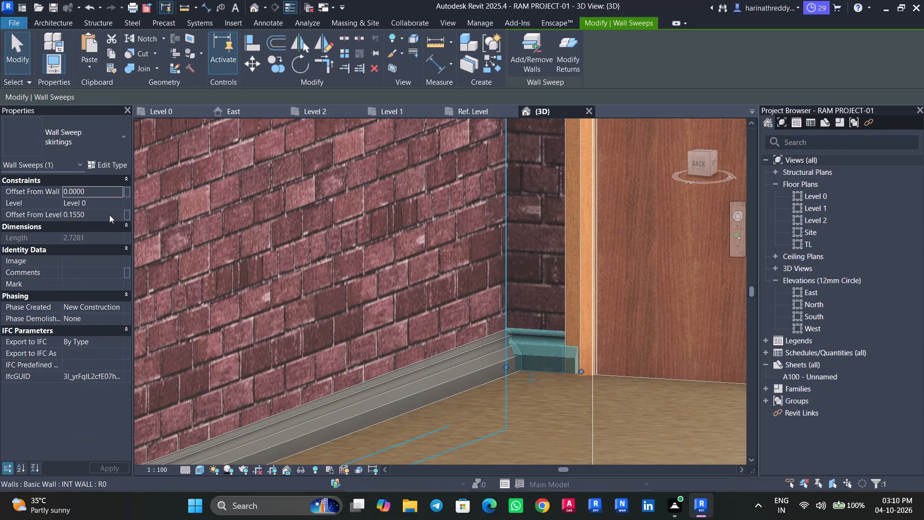
left_click(107, 213)
type("0.15")
key("Return")
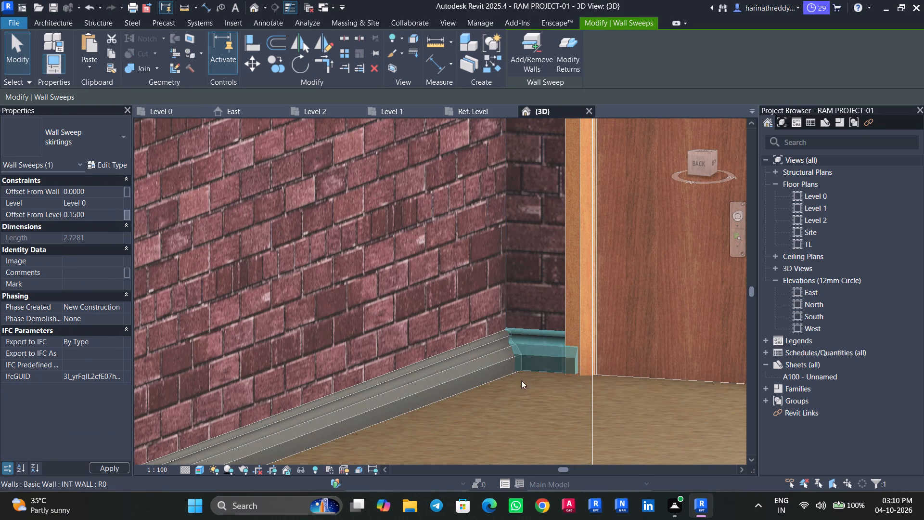
key("Escape")
key("Escape")
Check how the guest bedroom skirtings meet the floor at the corner and on both sides of the door.
scroll(517, 343, "up", 8)
scroll(503, 370, "down", 14)
middle_click_drag(579, 405, 537, 397)
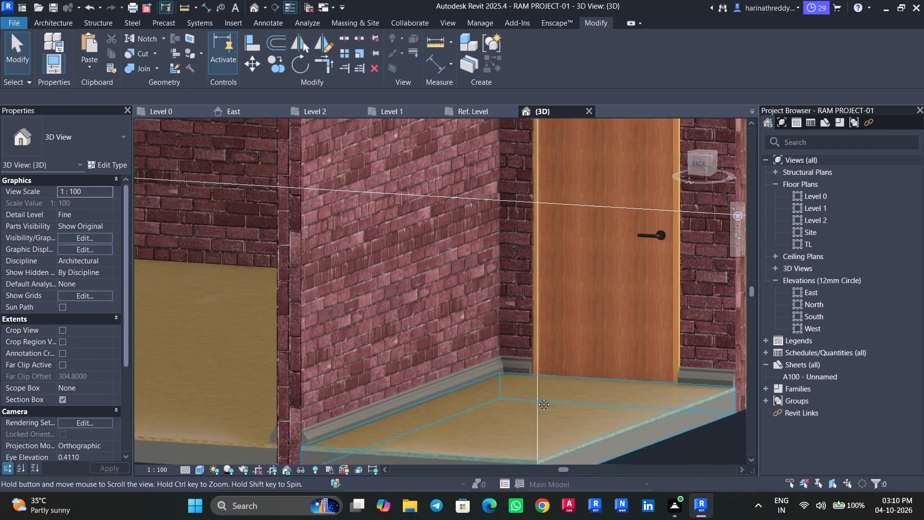
middle_click_drag(537, 397, 419, 381)
left_click(549, 354)
key("Escape")
key("Escape")
scroll(468, 270, "down", 3)
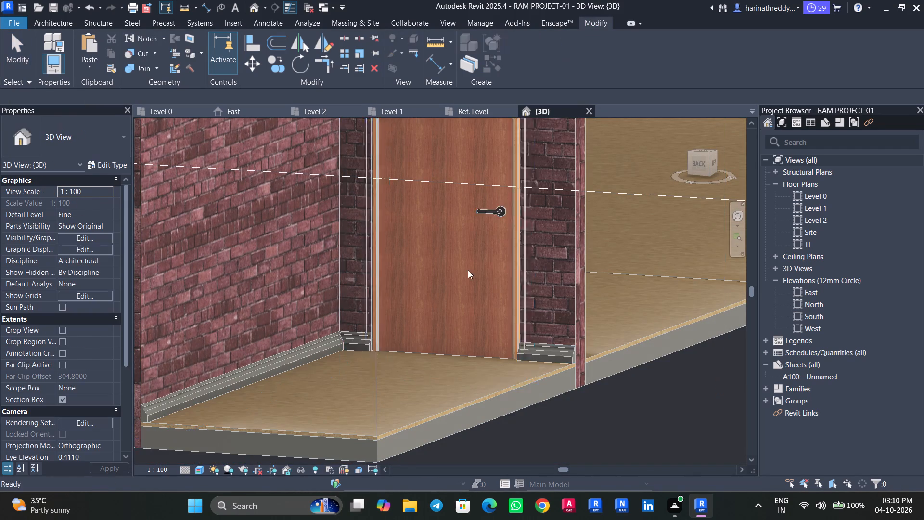
Set the offset from level of the skirting along the living area's double-door wall to 0.15.
middle_click_drag(550, 275, 534, 289)
scroll(534, 289, "up", 1)
middle_click_drag(595, 220, 357, 372)
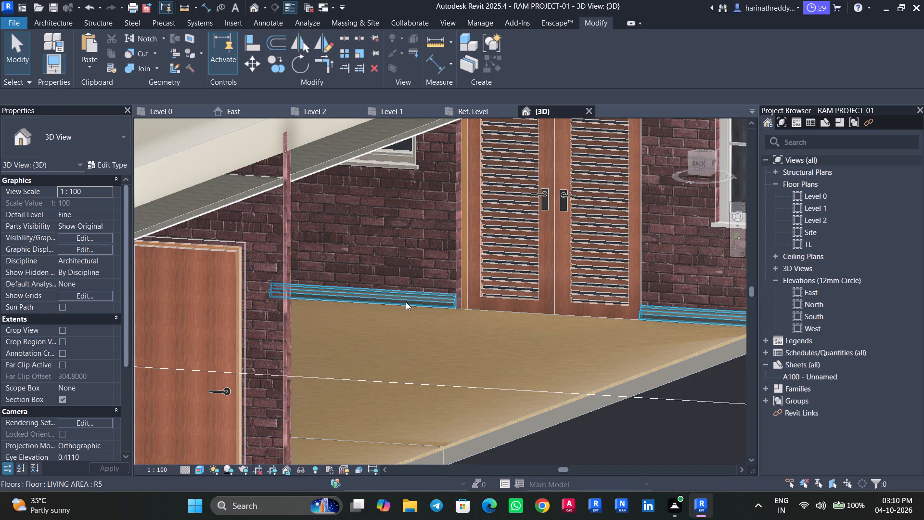
left_click(406, 302)
left_click(105, 221)
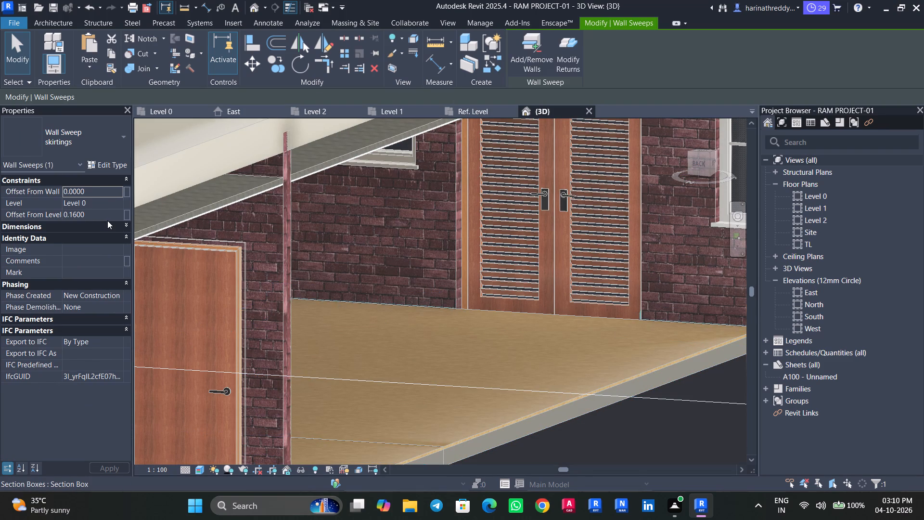
left_click(106, 223)
left_click(108, 217)
type("0.15")
key("Return")
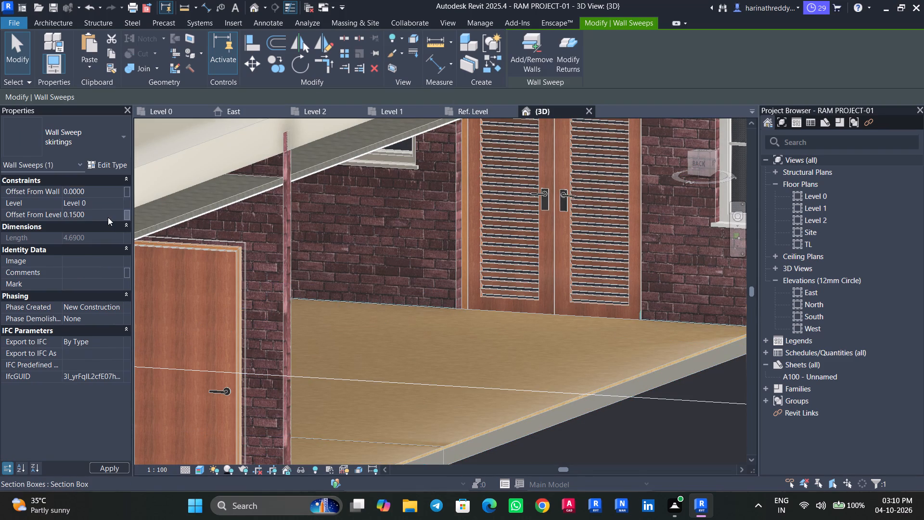
key("Escape")
key("Escape")
Check the living-area skirting corner near the double doors, and the dining floor and short door-wall skirting at the dining corner.
scroll(600, 364, "down", 6)
middle_click_drag(628, 398, 627, 400, "shift")
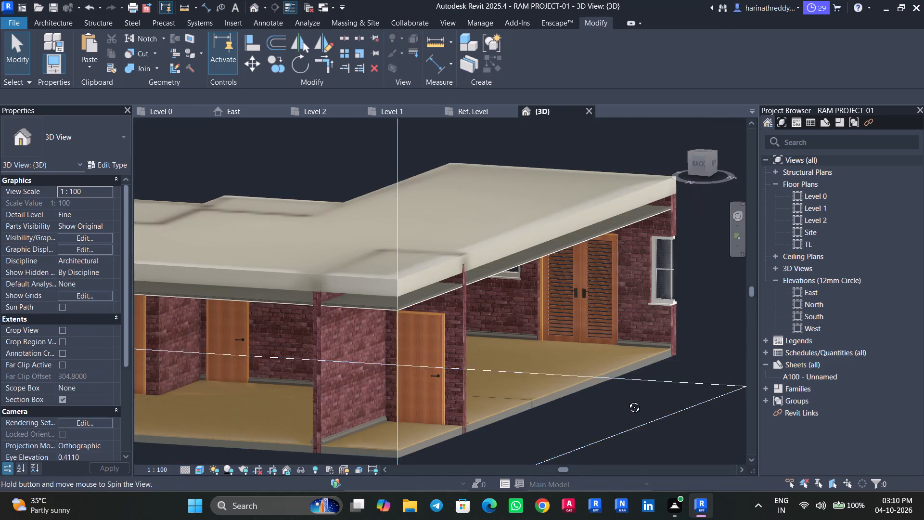
middle_click_drag(627, 400, 565, 404, "shift")
scroll(596, 354, "up", 9)
key("Escape")
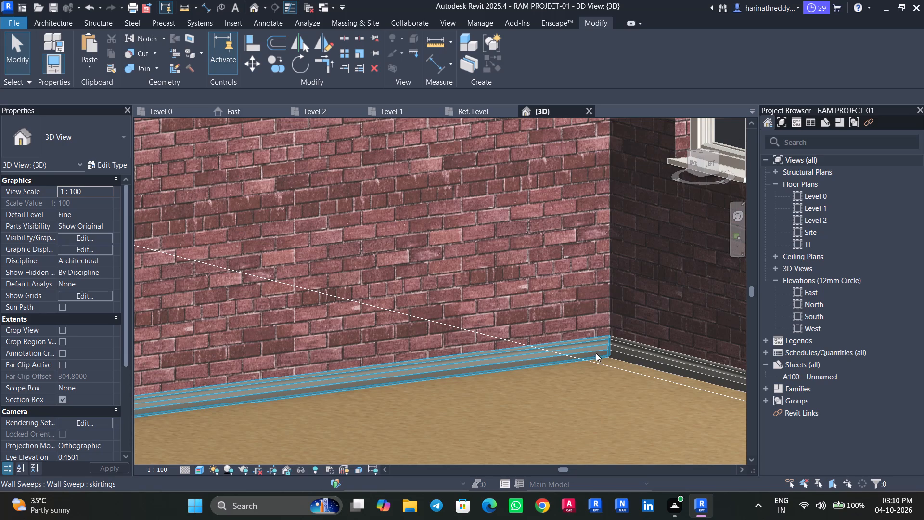
left_click(596, 352)
key("Escape")
scroll(389, 380, "down", 8)
middle_click_drag(337, 410, 505, 364)
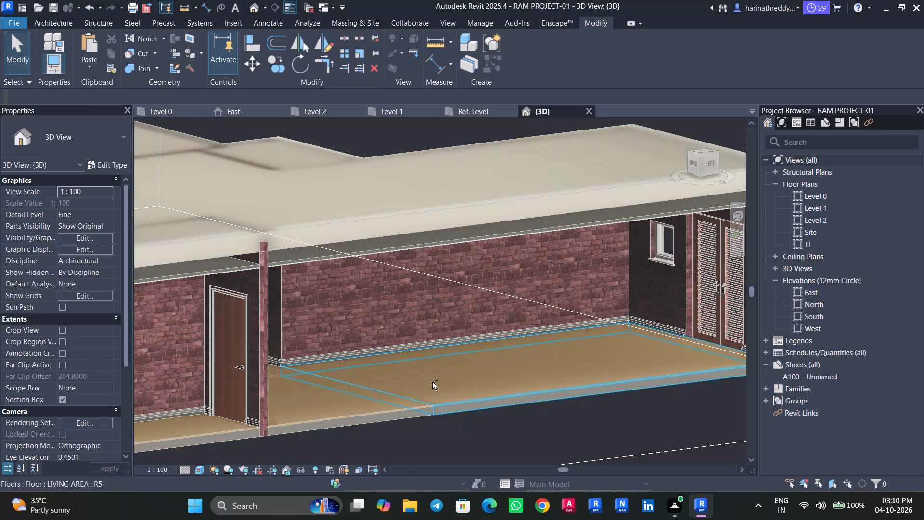
middle_click_drag(432, 382, 397, 391, "shift")
scroll(185, 355, "up", 7)
middle_click(232, 364)
scroll(232, 364, "up", 1)
left_click(232, 364)
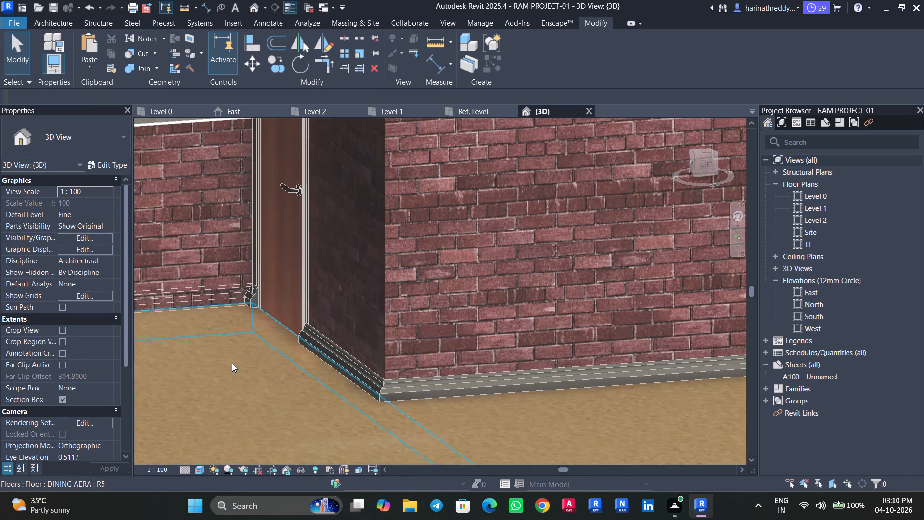
key("Escape")
key("Escape")
left_click(335, 359)
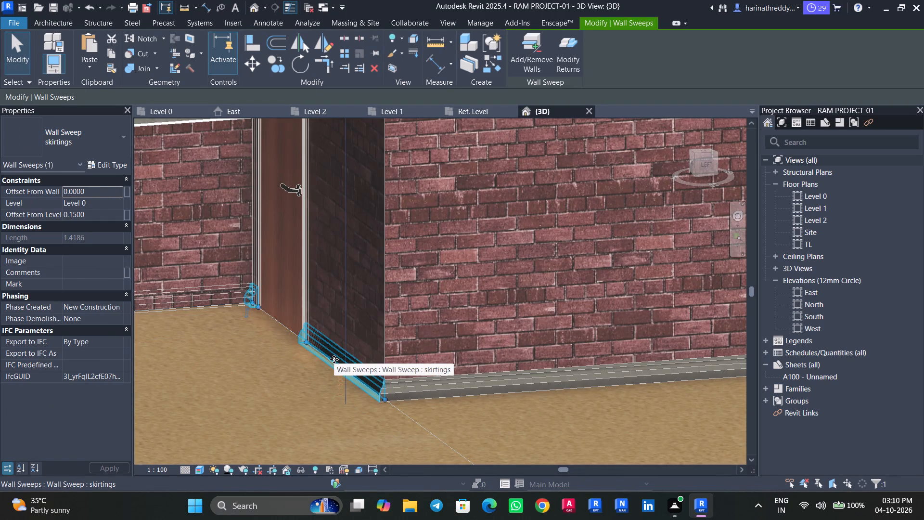
scroll(334, 359, "down", 12)
key("Escape")
scroll(334, 360, "up", 1)
scroll(334, 360, "down", 1)
Check the level offset of the skirting along the kitchen door wall.
middle_click_drag(388, 434, 497, 416, "shift")
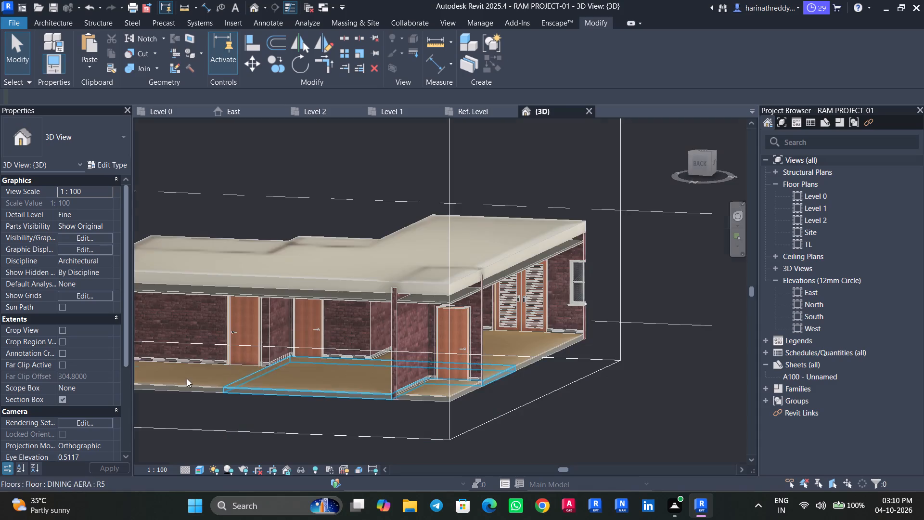
middle_click_drag(187, 378, 371, 390)
scroll(379, 372, "up", 10)
left_click(279, 362)
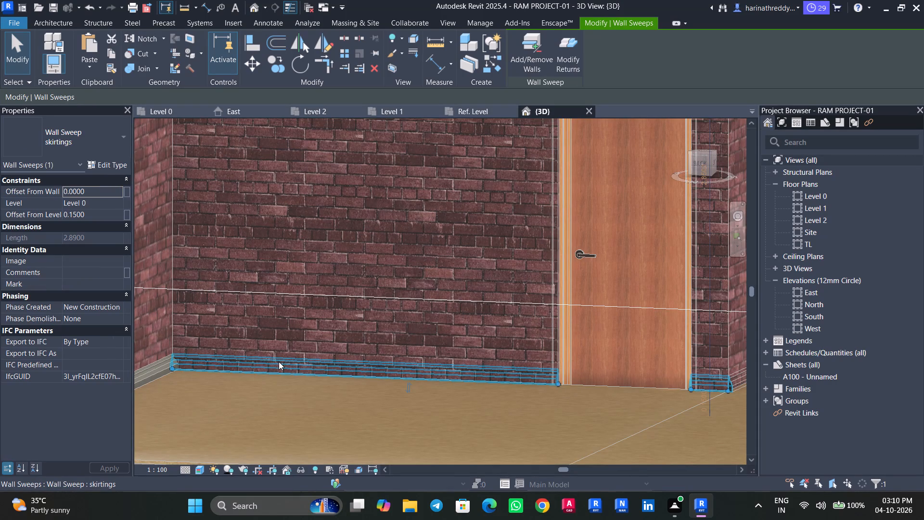
scroll(281, 374, "down", 5)
scroll(281, 374, "up", 1)
scroll(281, 374, "down", 4)
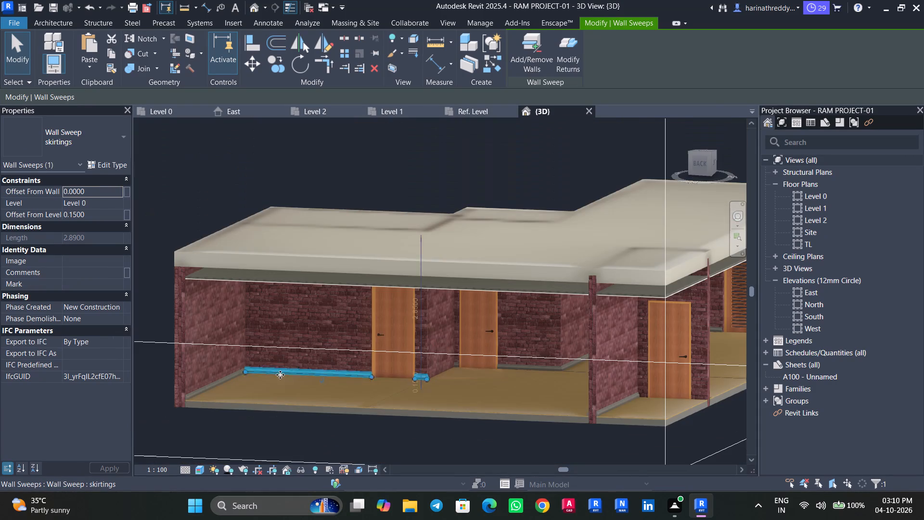
key("Escape")
key("Escape")
Examine the side-wall skirting around the corner from the kitchen door and its joint with the door-wall skirting.
scroll(229, 376, "up", 8)
middle_click_drag(453, 420, 0, 367)
scroll(312, 309, "up", 4)
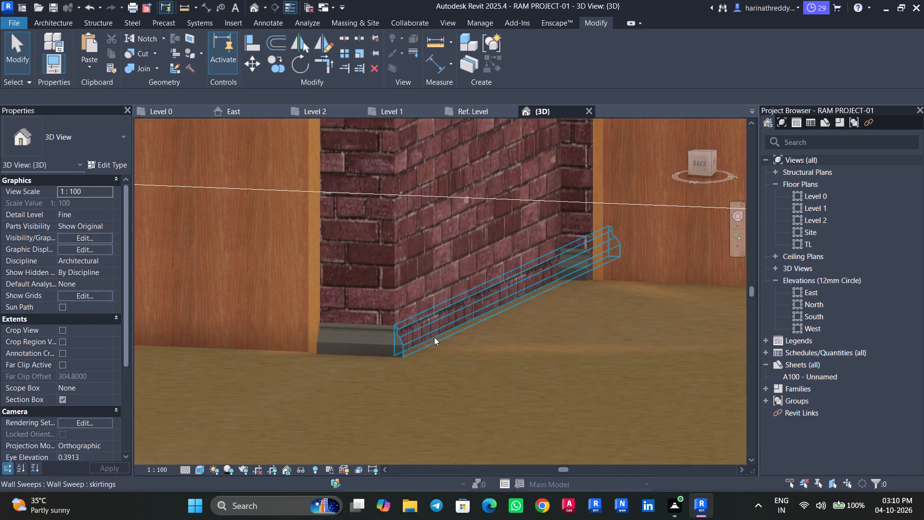
scroll(434, 337, "up", 2)
key("Escape")
left_click(433, 334)
key("Escape")
scroll(395, 372, "up", 3)
left_click(443, 301)
key("Escape")
key("Escape")
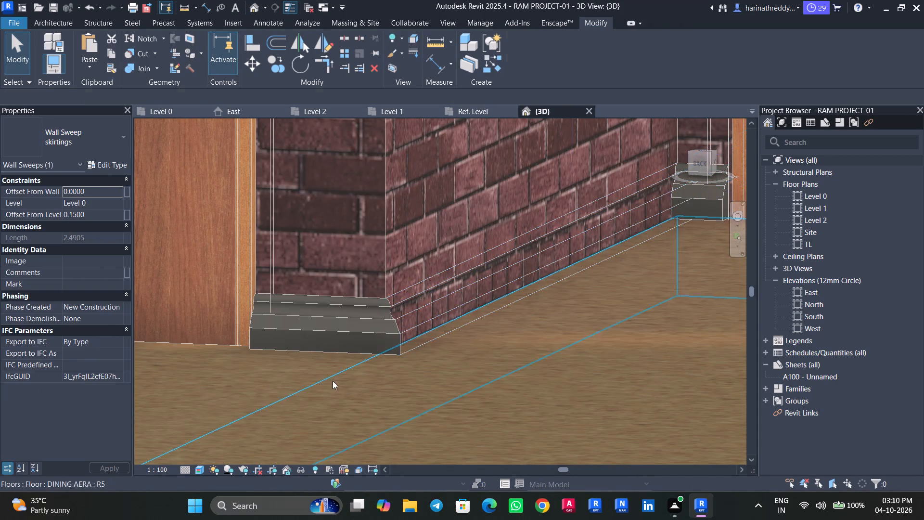
scroll(329, 376, "down", 3)
scroll(329, 376, "up", 1)
middle_click_drag(440, 415, 400, 433, "shift")
key("Escape")
key("Escape")
double_click(363, 285)
key("Escape")
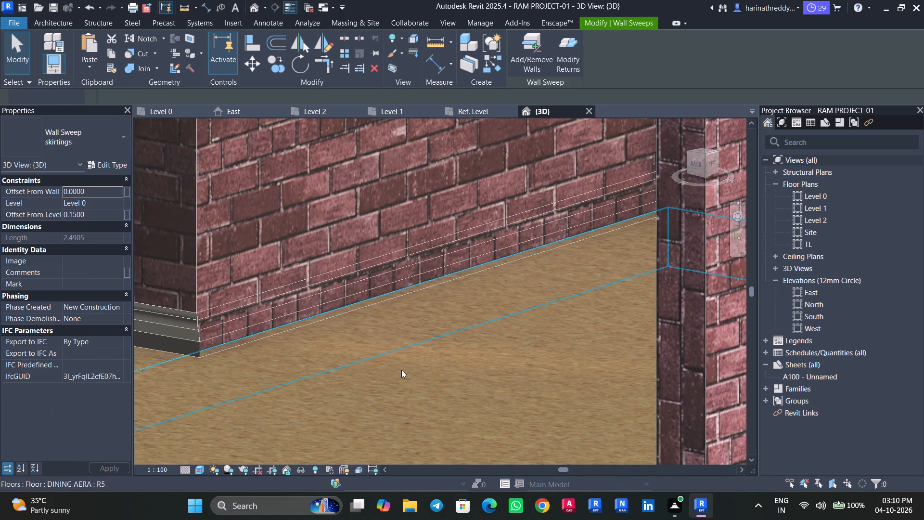
key("Escape")
scroll(396, 366, "down", 7)
middle_click_drag(409, 372, 422, 373, "shift")
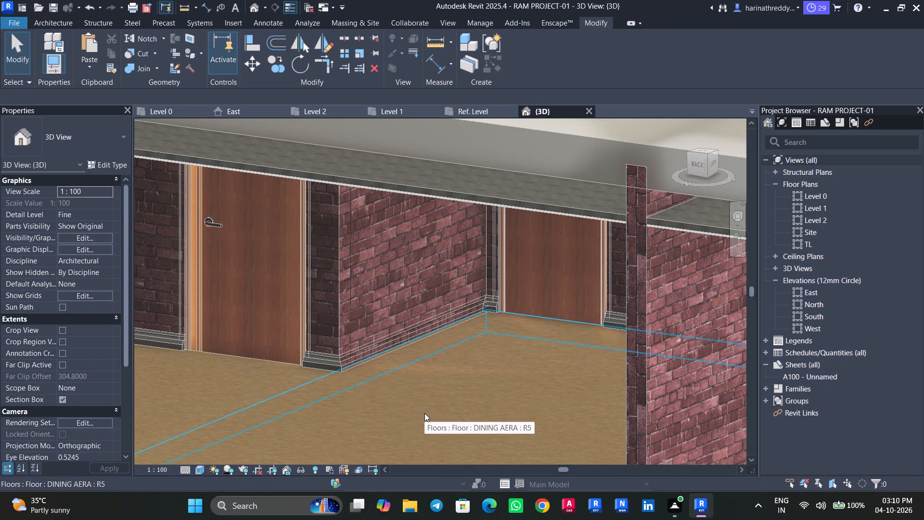
Create a wall sweep similar to the living-area skirting along the dining-side base of the short door wall at the open dining corner.
key("Escape")
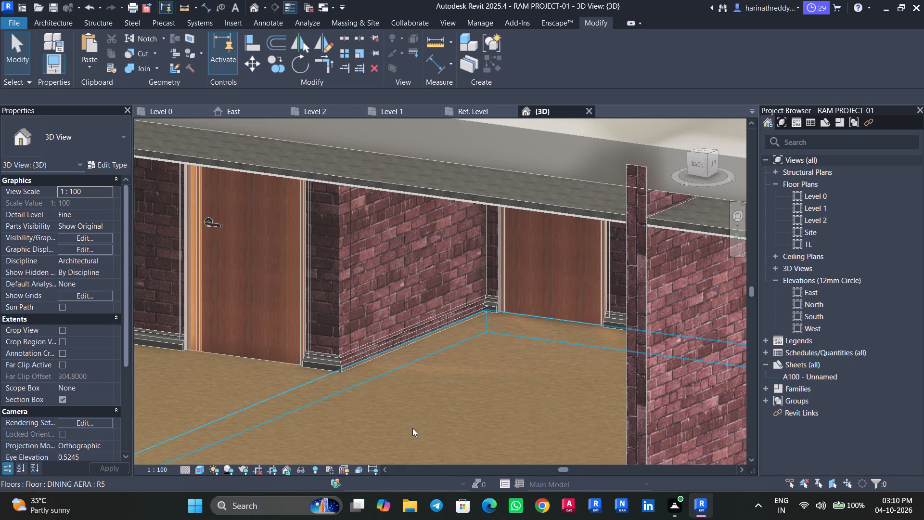
scroll(409, 396, "down", 3)
scroll(409, 396, "up", 1)
scroll(409, 396, "down", 2)
scroll(522, 437, "down", 7)
middle_click_drag(510, 434, 508, 433)
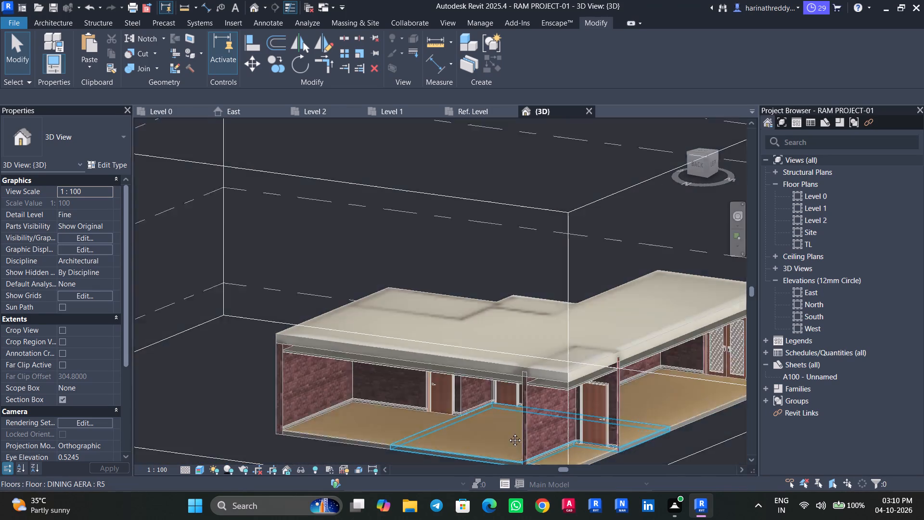
middle_click_drag(508, 433, 432, 384)
scroll(485, 436, "down", 1, "shift")
middle_click_drag(484, 436, 451, 422, "shift")
scroll(453, 420, "down", 1, "shift")
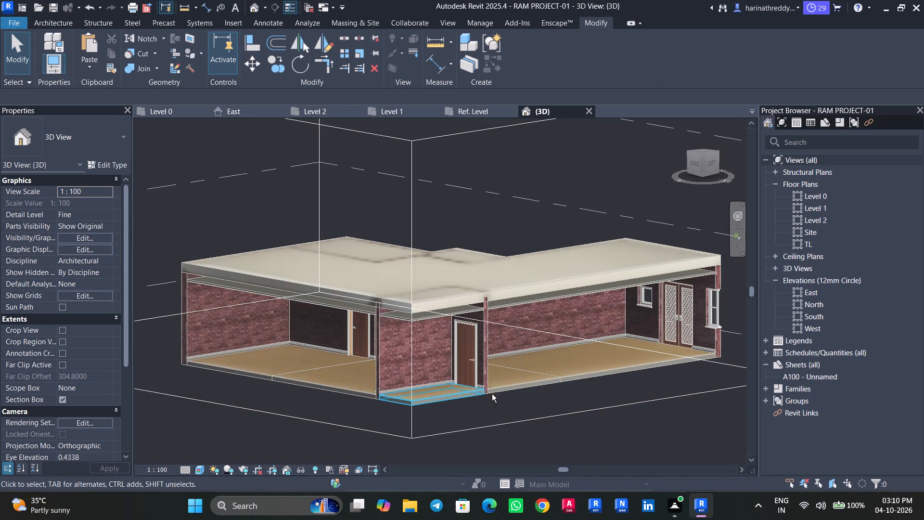
middle_click_drag(496, 390, 334, 423, "shift")
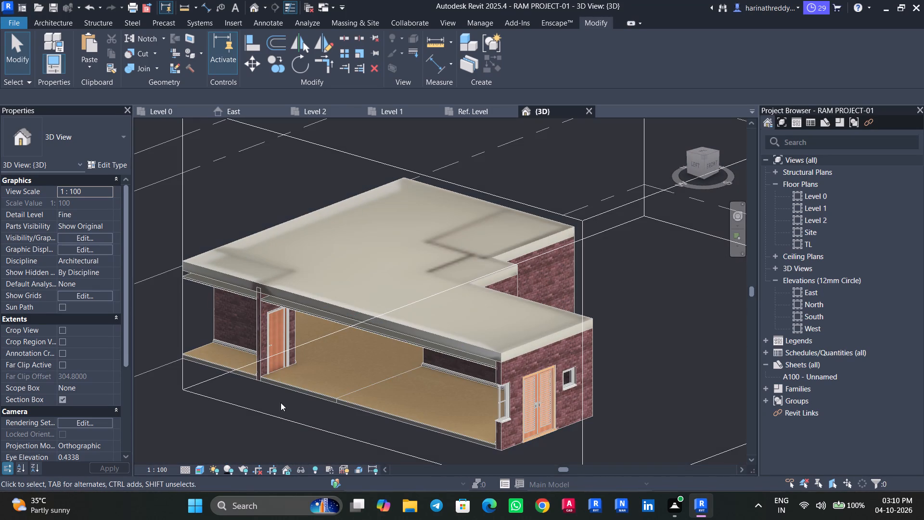
left_click(451, 374)
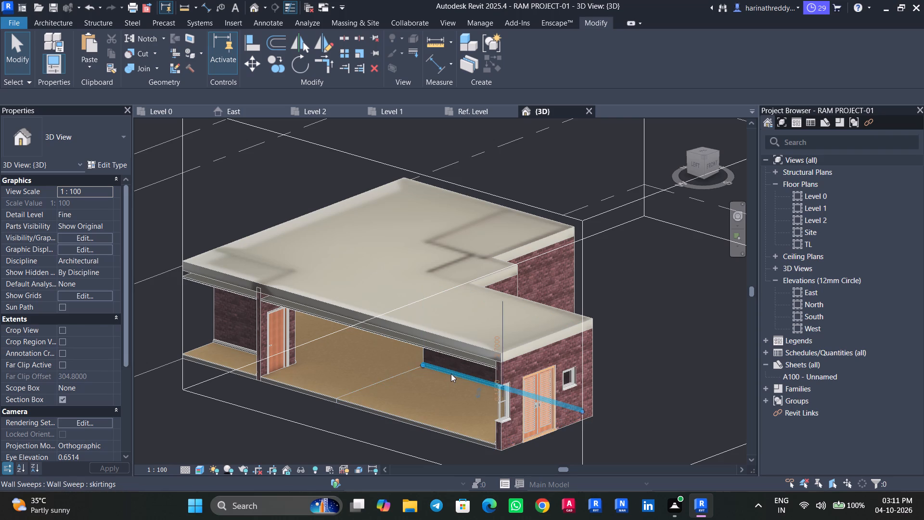
key("c")
key("s")
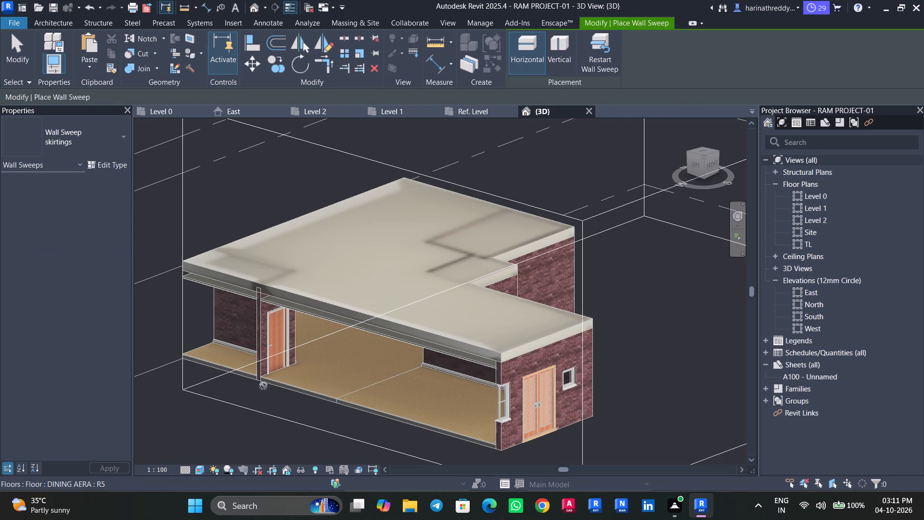
scroll(292, 378, "up", 16)
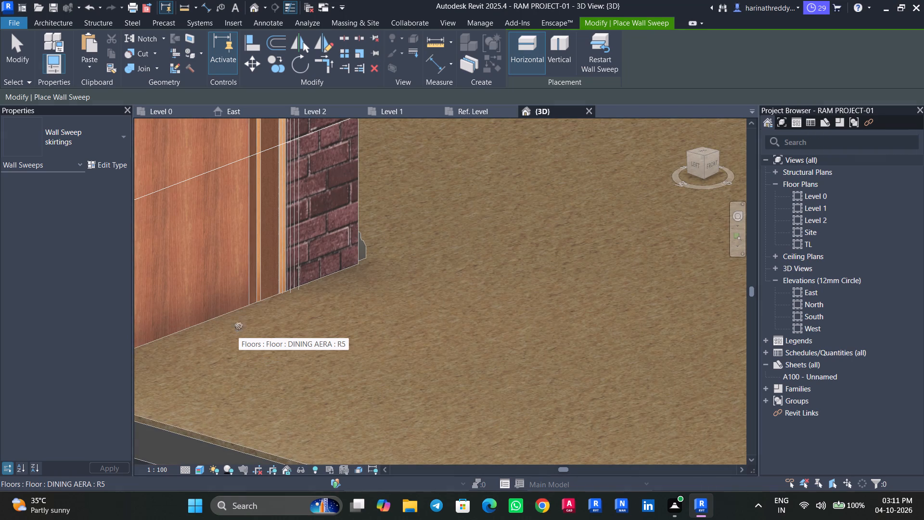
scroll(206, 304, "down", 6)
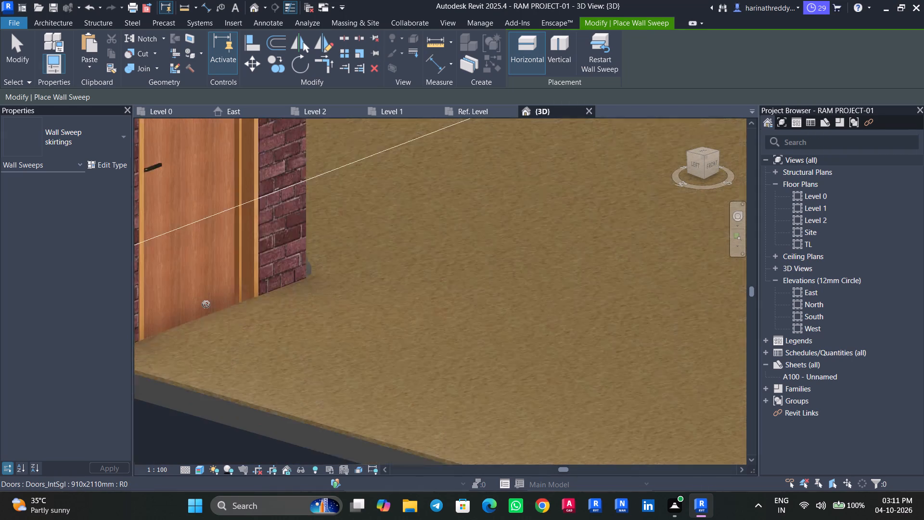
middle_click_drag(208, 305, 272, 297)
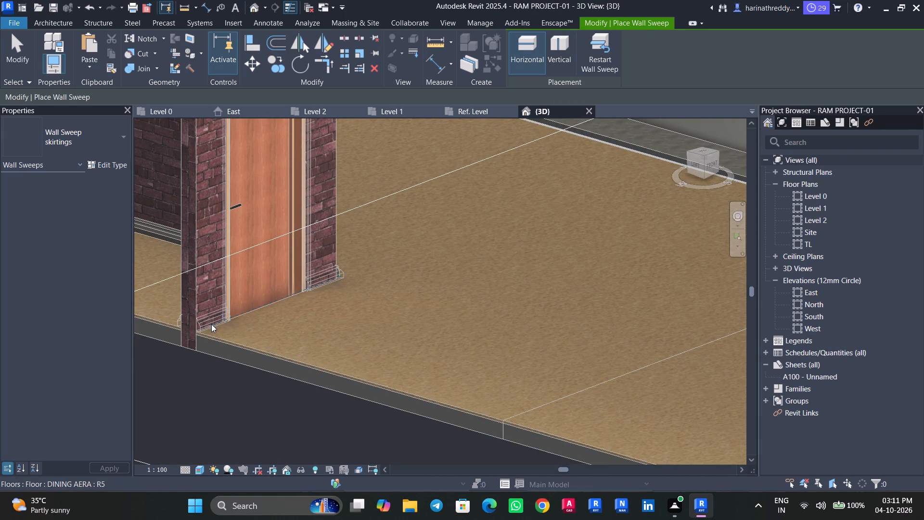
scroll(211, 324, "up", 11)
scroll(211, 324, "down", 1)
scroll(210, 324, "up", 1)
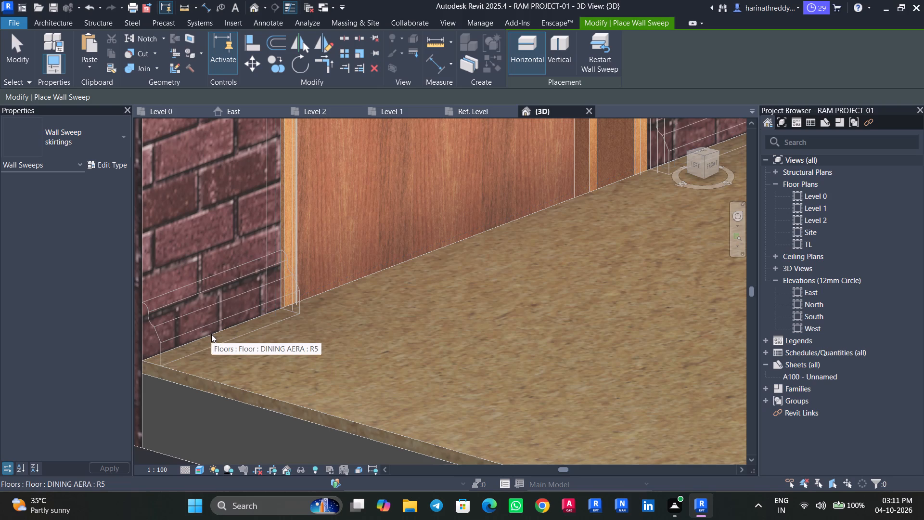
left_click(211, 334)
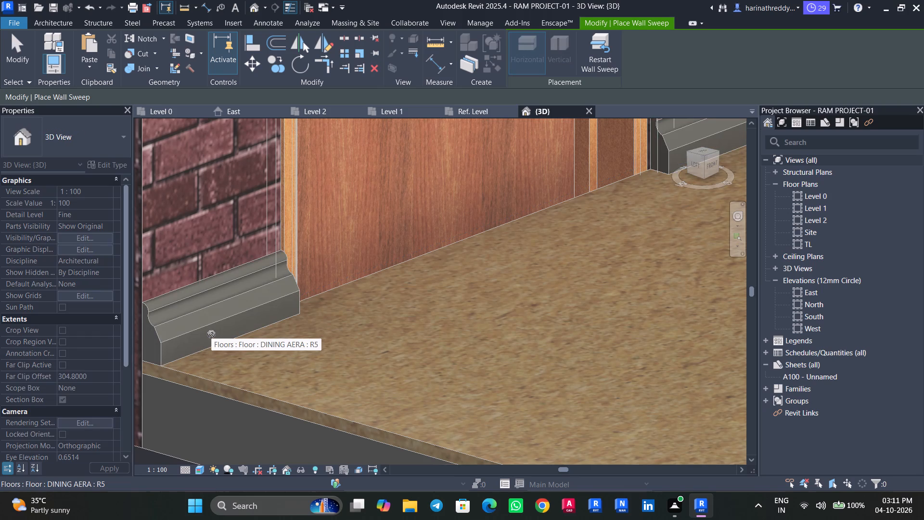
key("Escape")
Check the level offset of the new door-wall skirting and how it sits on the dining floor beside the door.
left_click(222, 322)
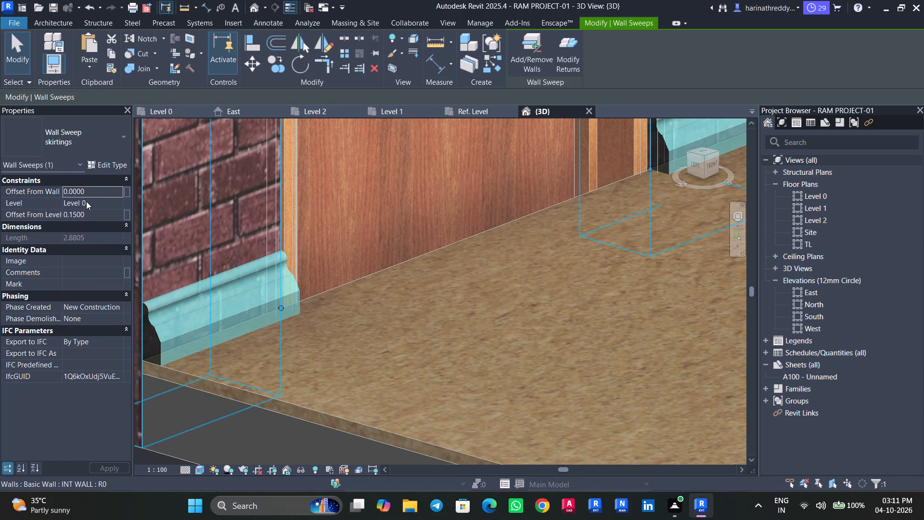
key("Escape")
scroll(159, 370, "up", 1, "shift")
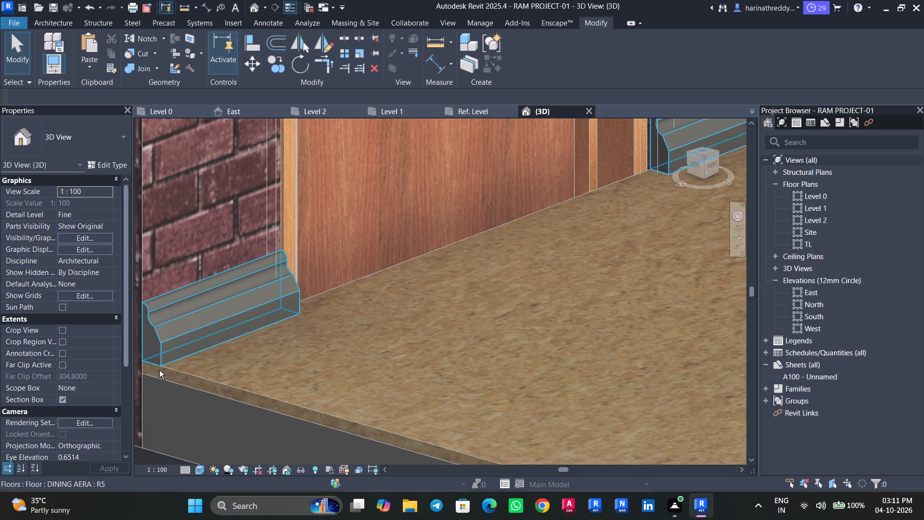
middle_click_drag(159, 370, 152, 341, "shift")
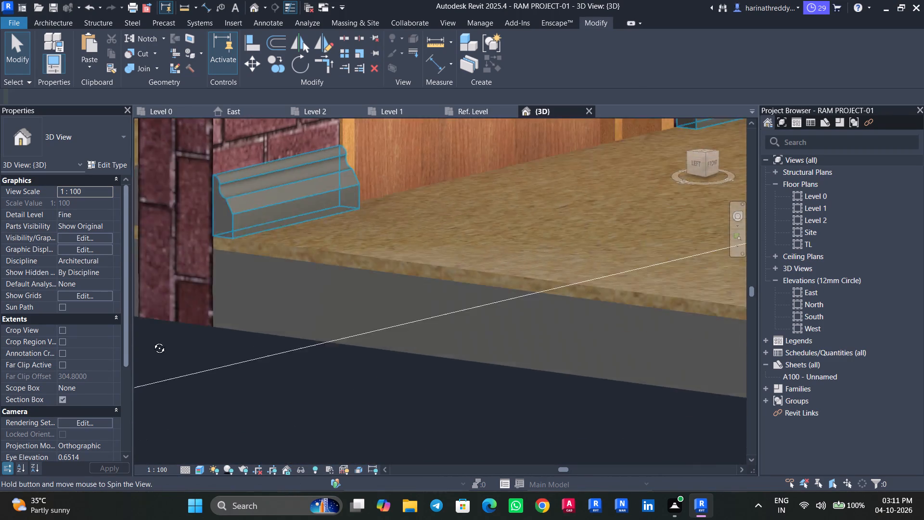
middle_click_drag(152, 341, 155, 341, "shift")
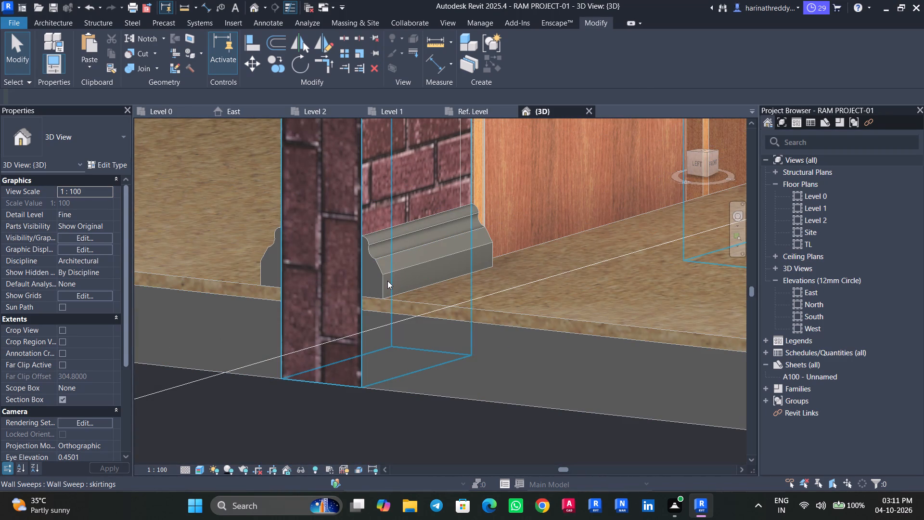
left_click(387, 281)
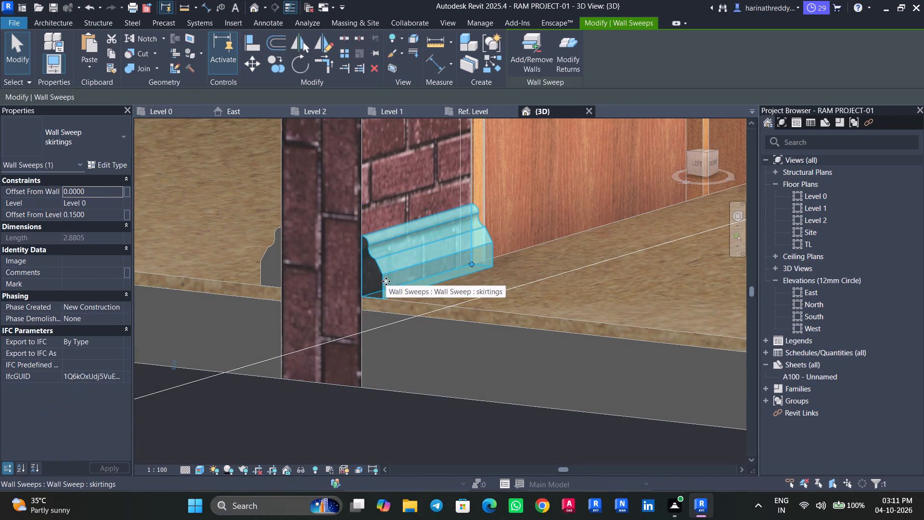
key("Escape")
key("Escape")
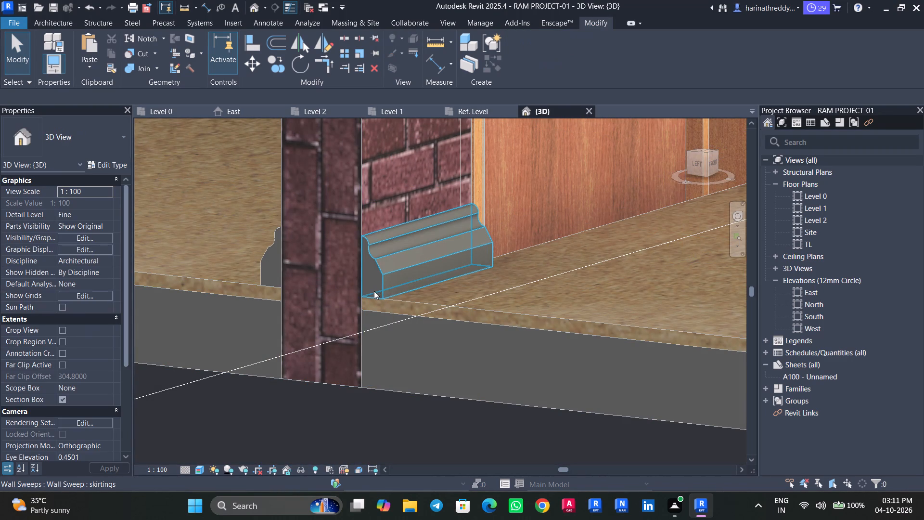
scroll(411, 282, "down", 3)
scroll(411, 282, "up", 1)
scroll(411, 282, "down", 2)
scroll(475, 307, "down", 5)
scroll(475, 307, "up", 1)
scroll(475, 307, "down", 1)
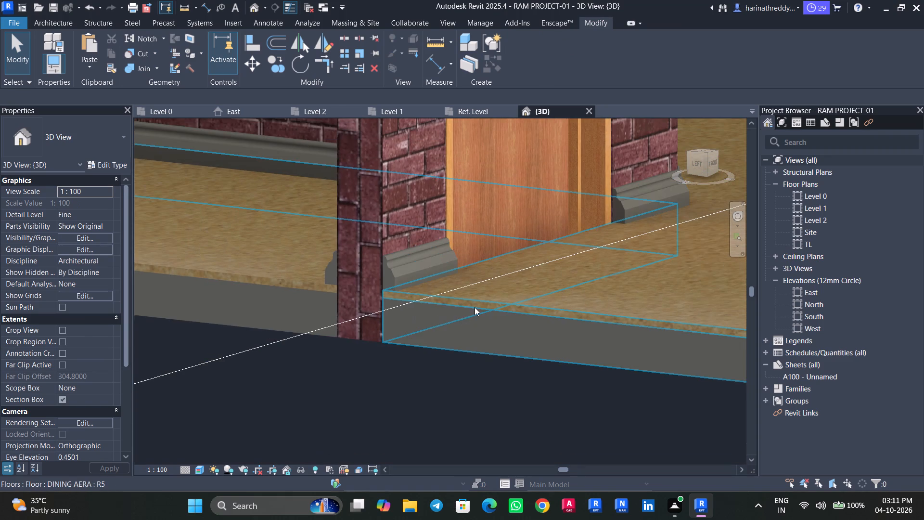
middle_click_drag(525, 275, 524, 275, "shift")
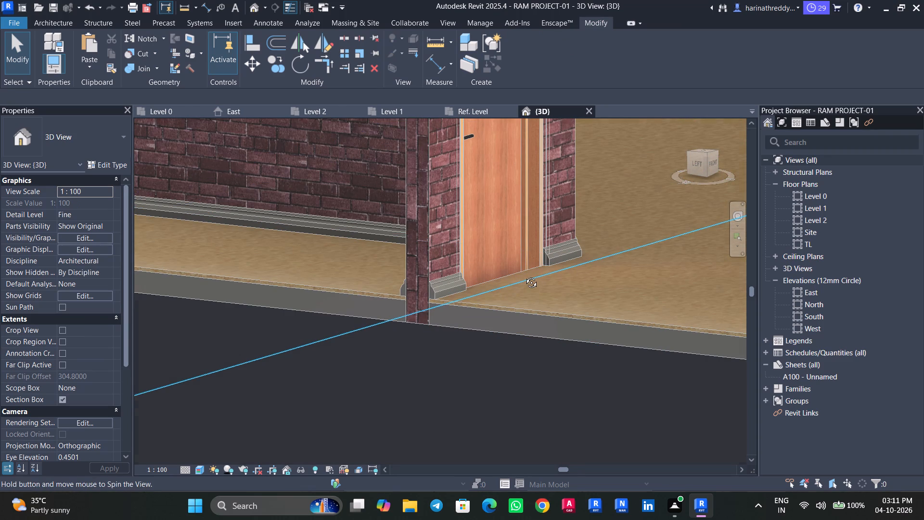
middle_click_drag(524, 275, 463, 289, "shift")
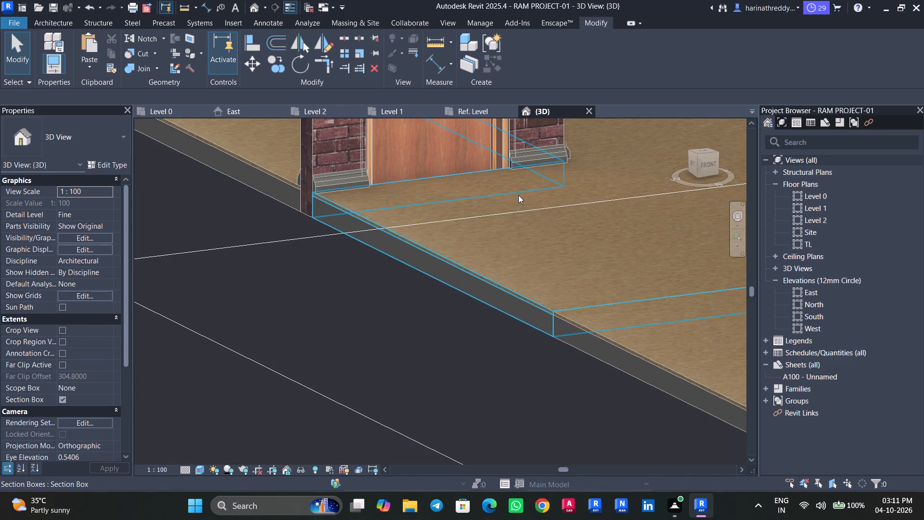
Set the offset from level to 0.15 for the skirting along the dining side of the doorless partition wall.
middle_click_drag(114, 258, 156, 279, "shift")
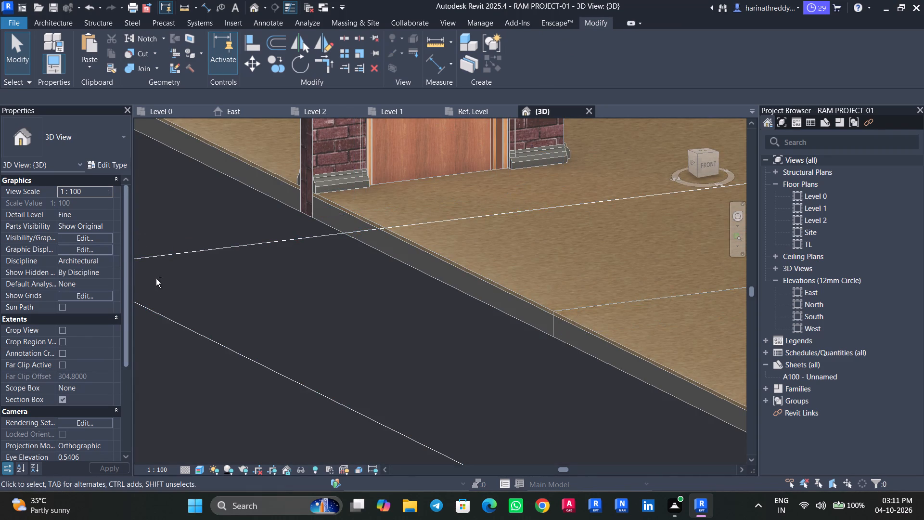
middle_click_drag(156, 279, 167, 280, "shift")
middle_click_drag(174, 268, 394, 297, "shift")
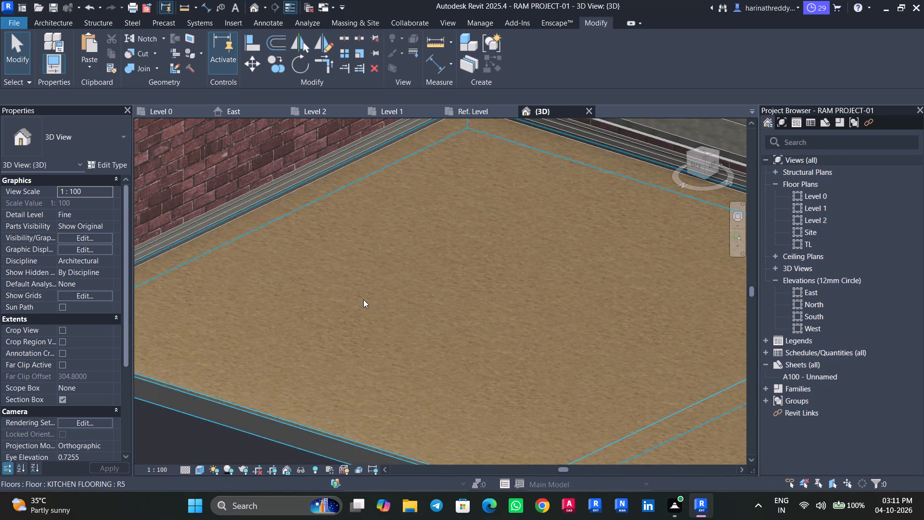
middle_click_drag(359, 294, 169, 102)
middle_click_drag(369, 188, 414, 188, "shift")
scroll(414, 188, "down", 6)
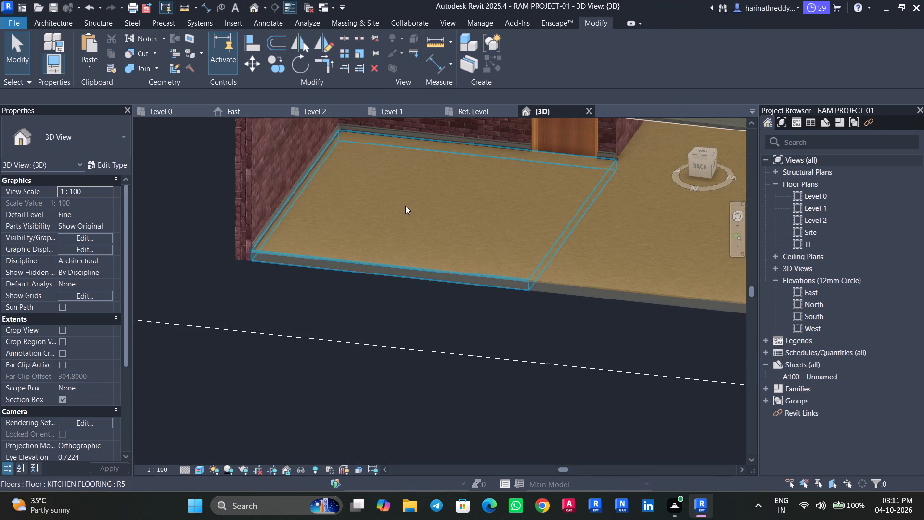
scroll(408, 204, "down", 5)
middle_click_drag(452, 195, 544, 180, "shift")
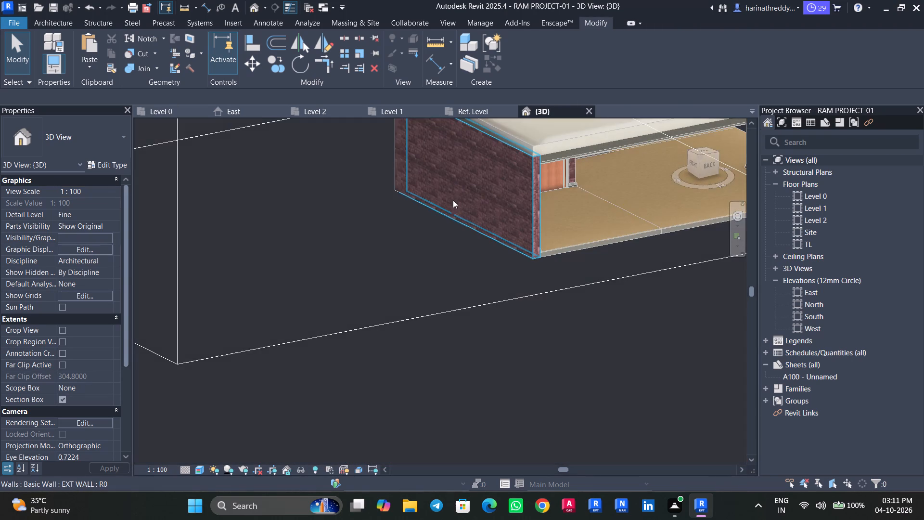
middle_click_drag(491, 173, 101, 291)
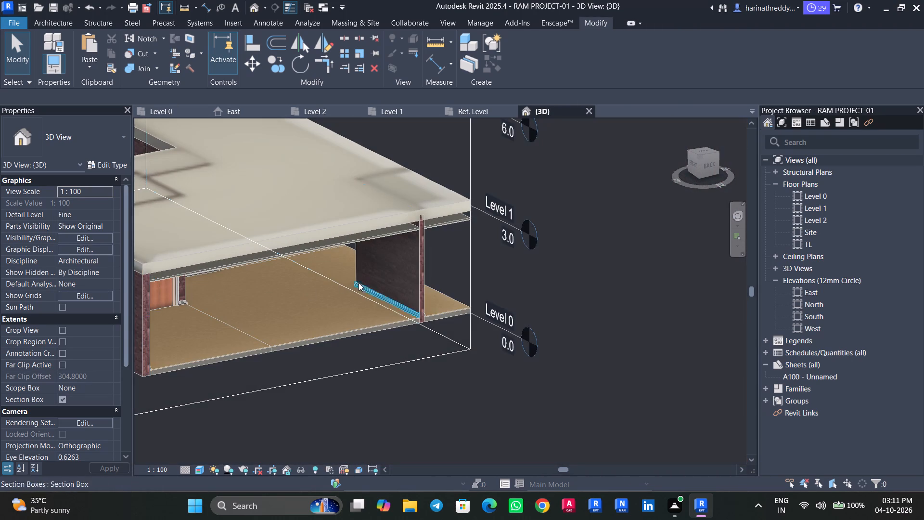
scroll(371, 290, "up", 10)
left_click(391, 299)
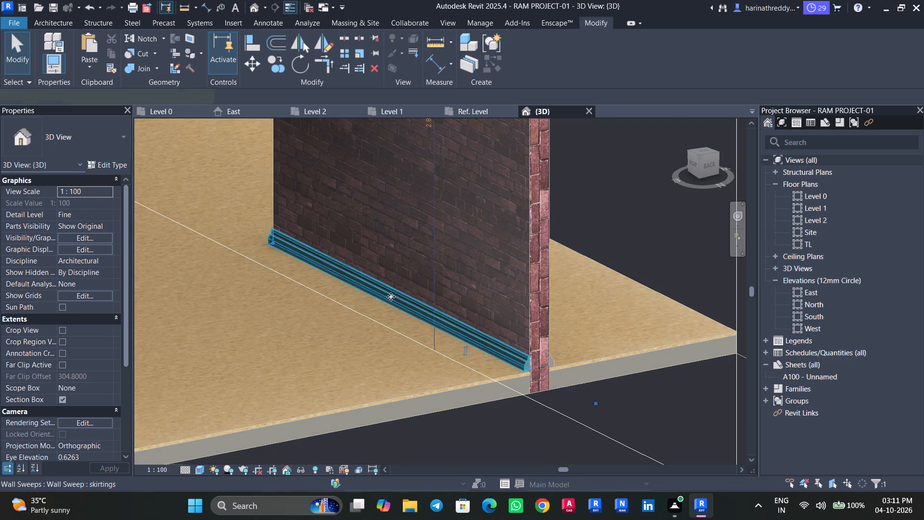
left_click(95, 216)
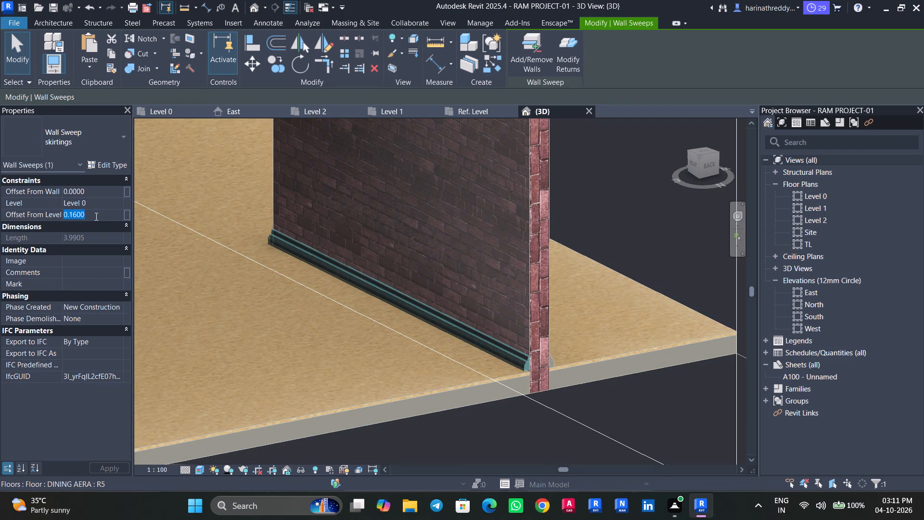
type("0.15")
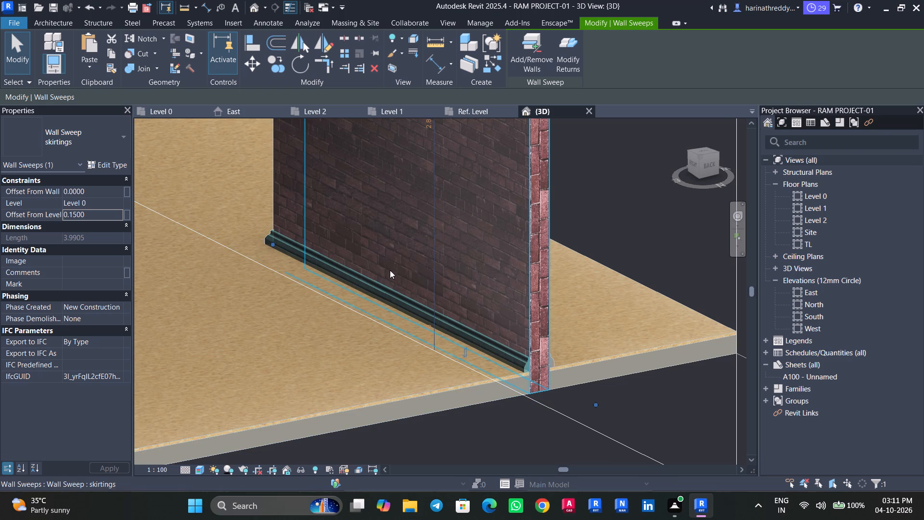
Examine the skirtings around the short door wall and along the dining-area walls against the dining floor.
middle_click_drag(395, 277, 272, 299, "shift")
middle_click_drag(413, 292, 201, 294)
middle_click_drag(390, 282, 267, 308, "shift")
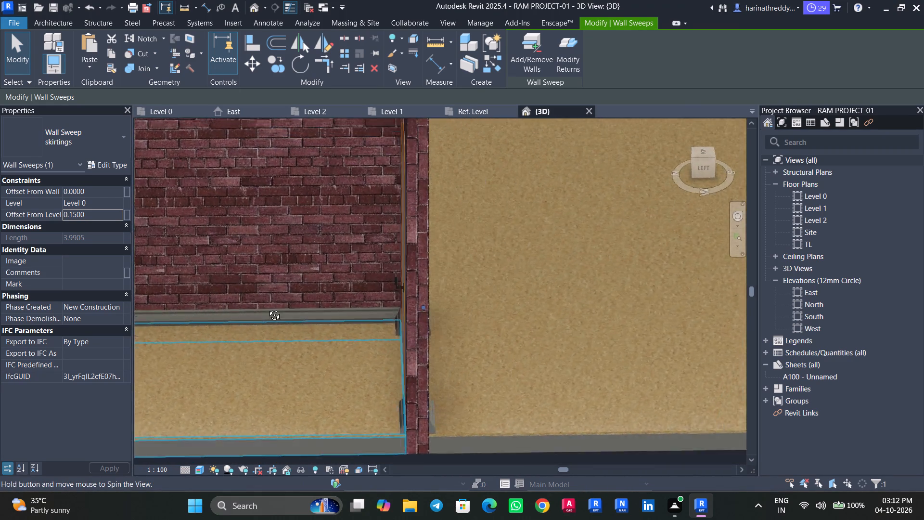
middle_click_drag(267, 308, 180, 286, "shift")
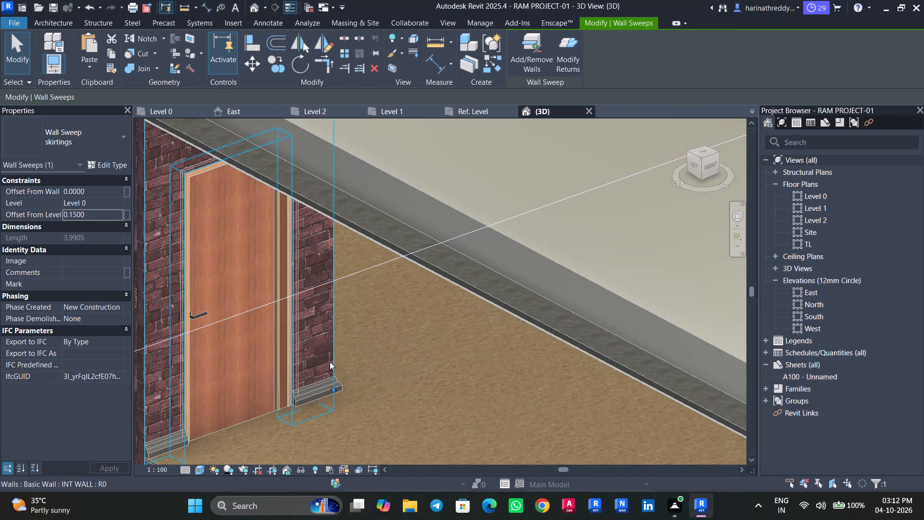
scroll(334, 382, "up", 11)
scroll(340, 384, "down", 1)
scroll(340, 384, "up", 1)
middle_click_drag(338, 383, 287, 379, "shift")
scroll(290, 375, "down", 18)
middle_click_drag(298, 368, 337, 316)
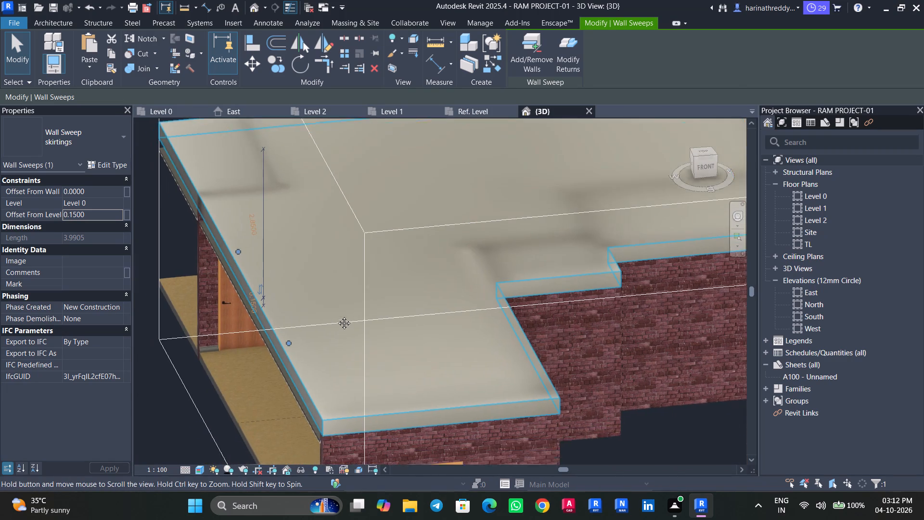
middle_click_drag(337, 316, 345, 303)
scroll(323, 348, "down", 6)
middle_click_drag(311, 365, 360, 336)
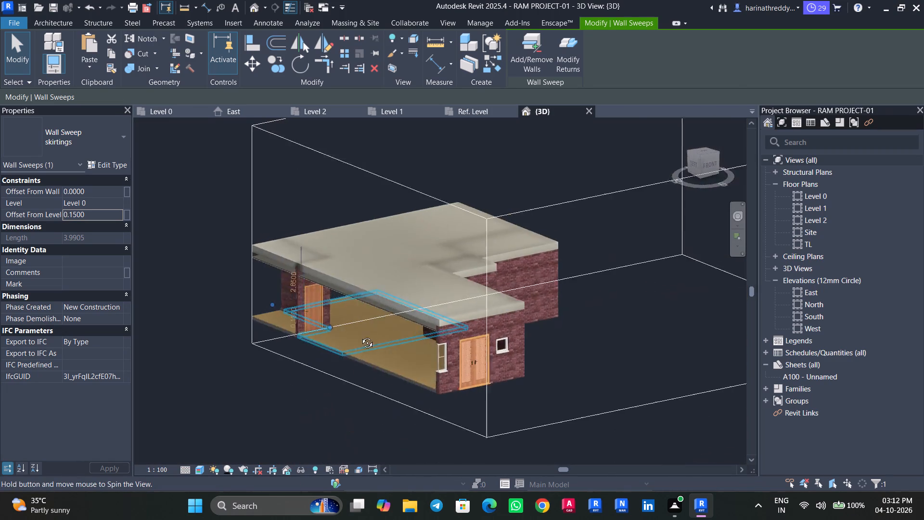
middle_click_drag(360, 336, 474, 306)
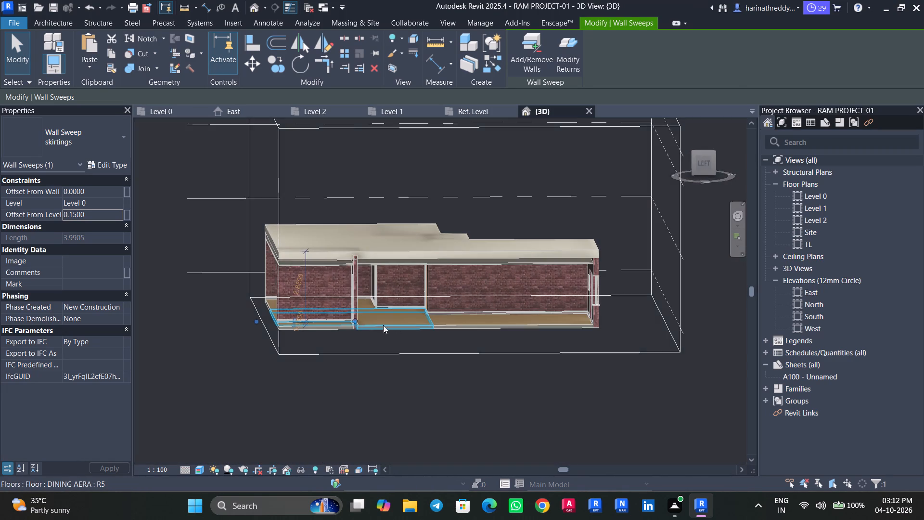
scroll(383, 325, "up", 6)
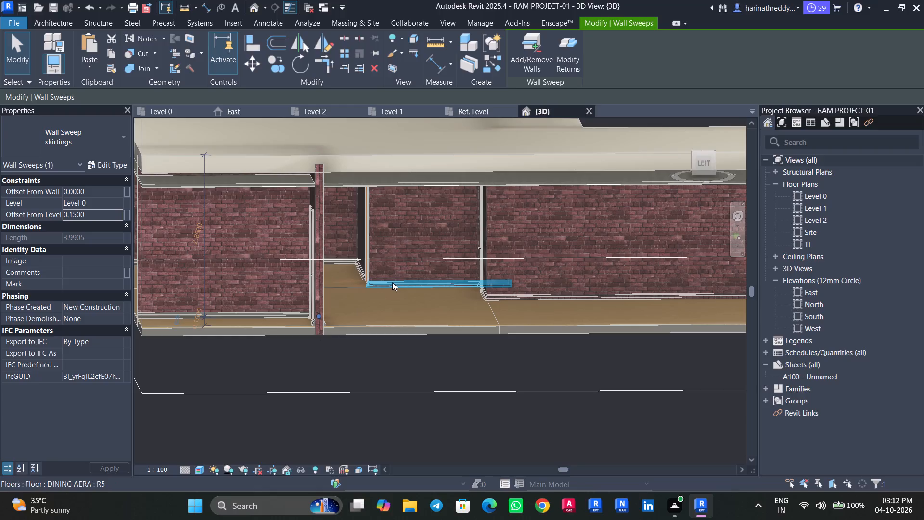
scroll(389, 286, "up", 7)
scroll(311, 466, "down", 6)
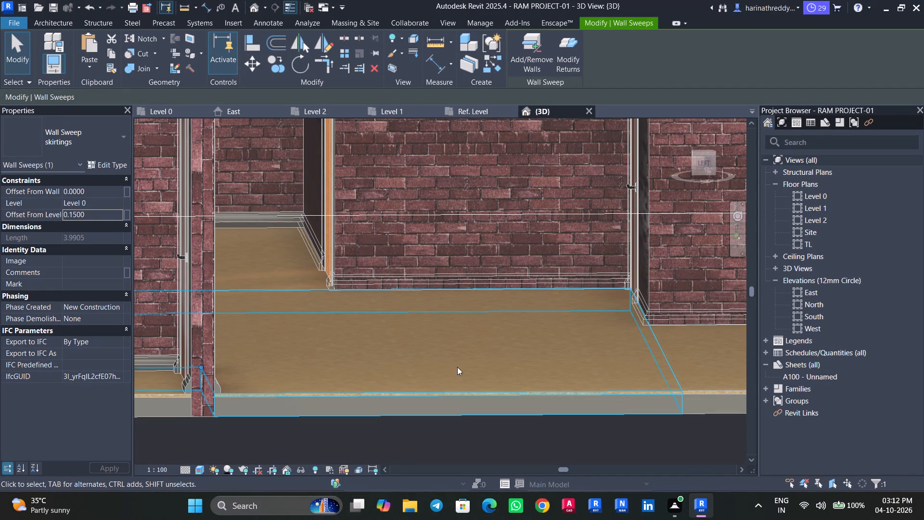
Extend the section box outward past the cut left side of the house so that side is whole again.
middle_click_drag(463, 368, 372, 363, "shift")
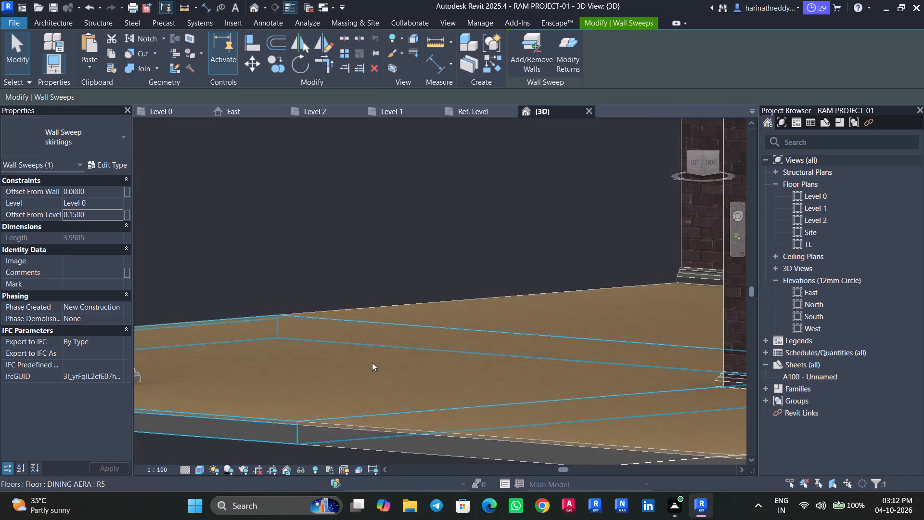
scroll(372, 363, "down", 11)
scroll(396, 407, "down", 1)
scroll(396, 406, "up", 1)
scroll(396, 406, "down", 4)
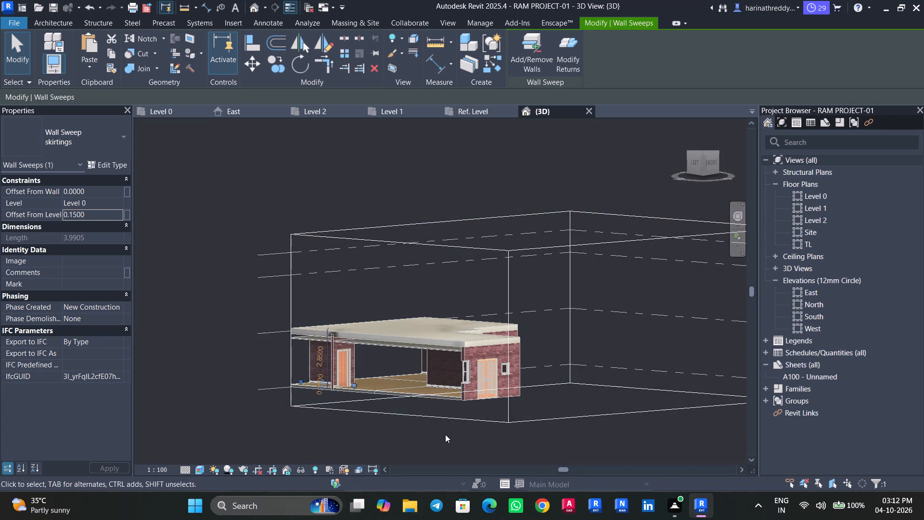
left_click(451, 420)
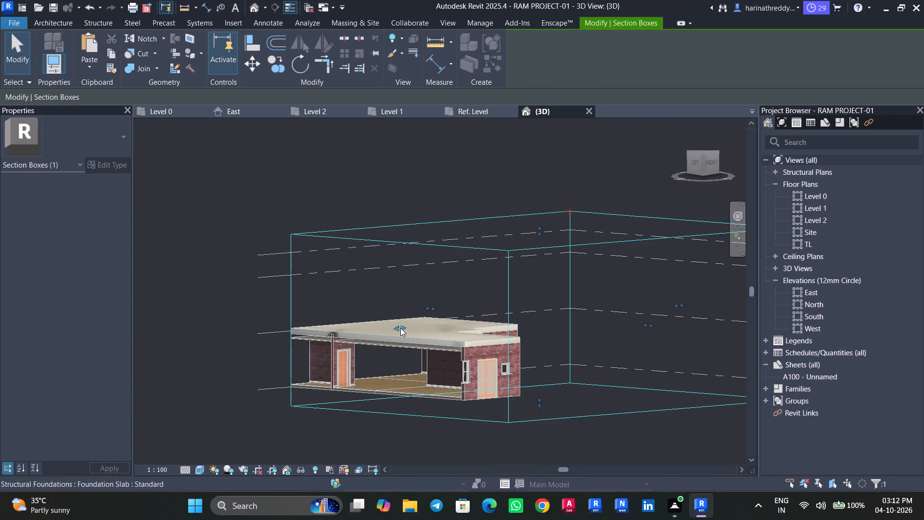
left_click_drag(396, 329, 248, 377)
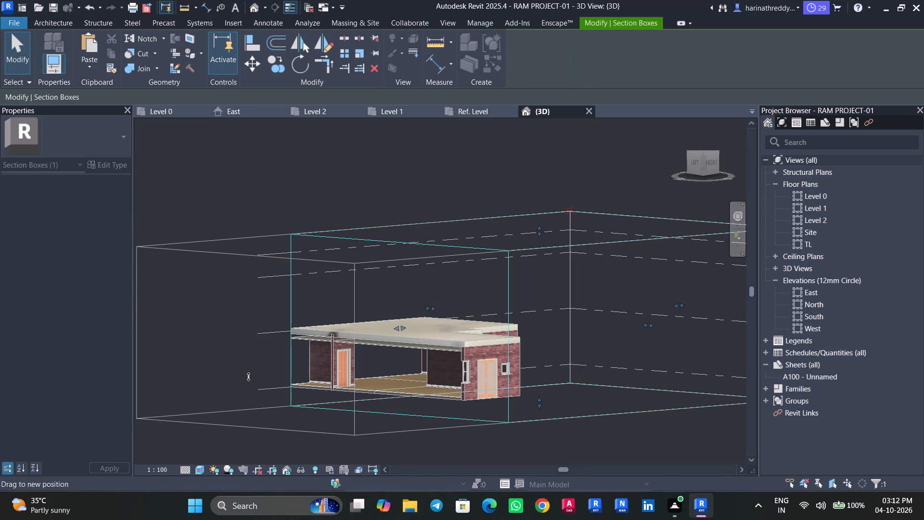
left_click_drag(248, 377, 211, 382)
scroll(359, 432, "down", 3)
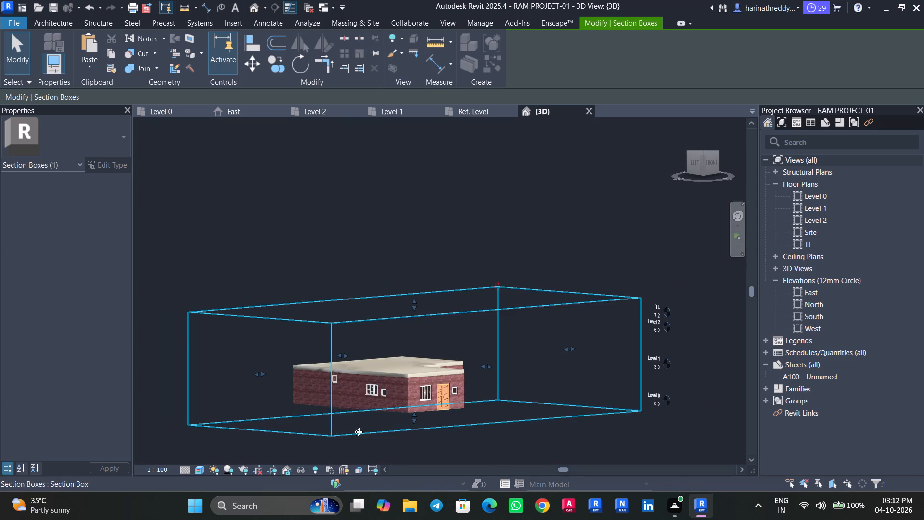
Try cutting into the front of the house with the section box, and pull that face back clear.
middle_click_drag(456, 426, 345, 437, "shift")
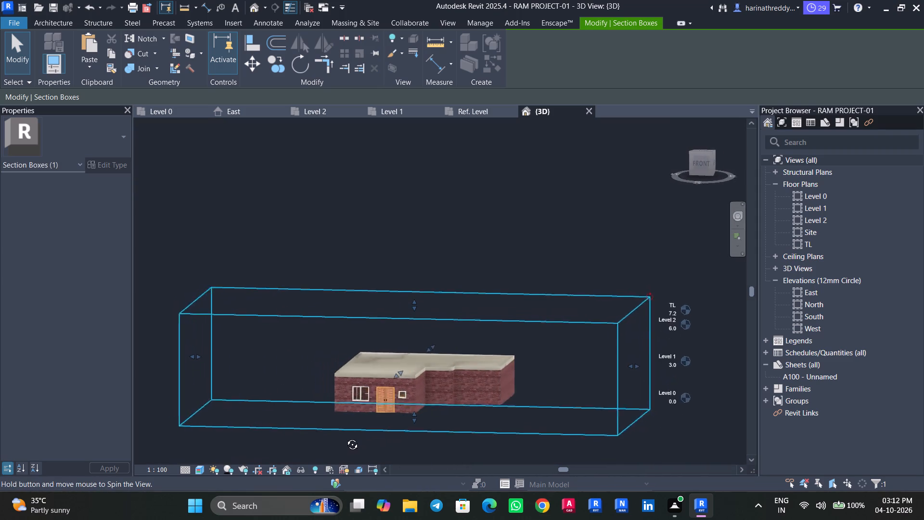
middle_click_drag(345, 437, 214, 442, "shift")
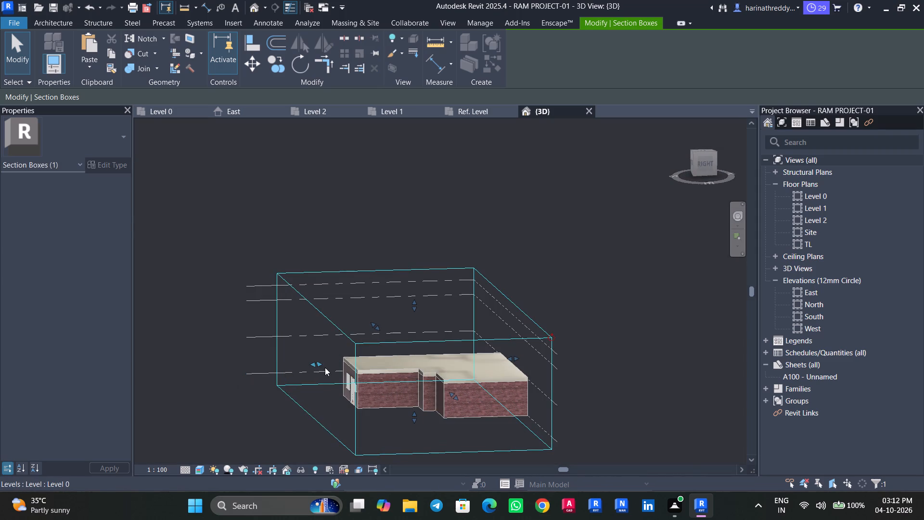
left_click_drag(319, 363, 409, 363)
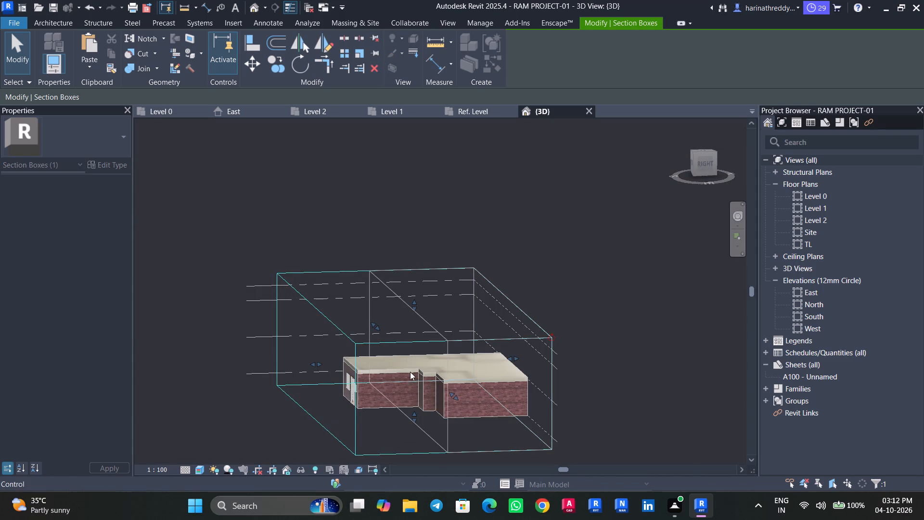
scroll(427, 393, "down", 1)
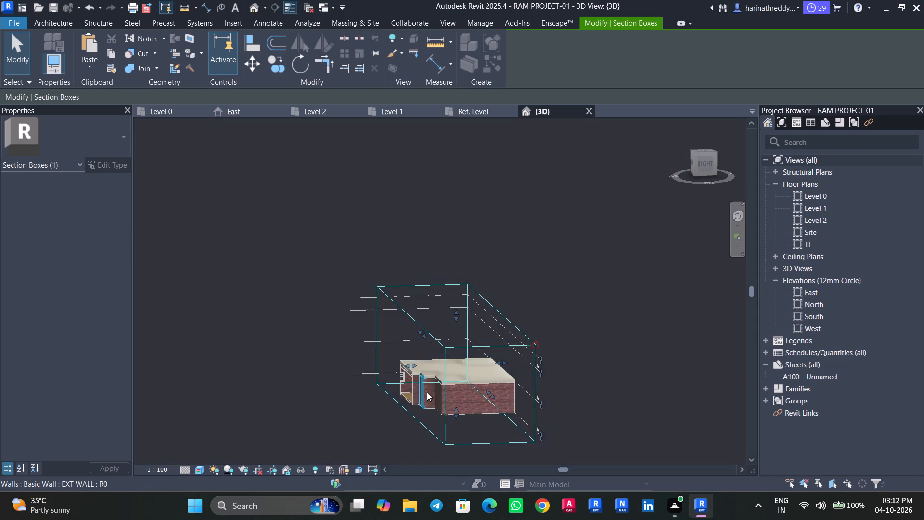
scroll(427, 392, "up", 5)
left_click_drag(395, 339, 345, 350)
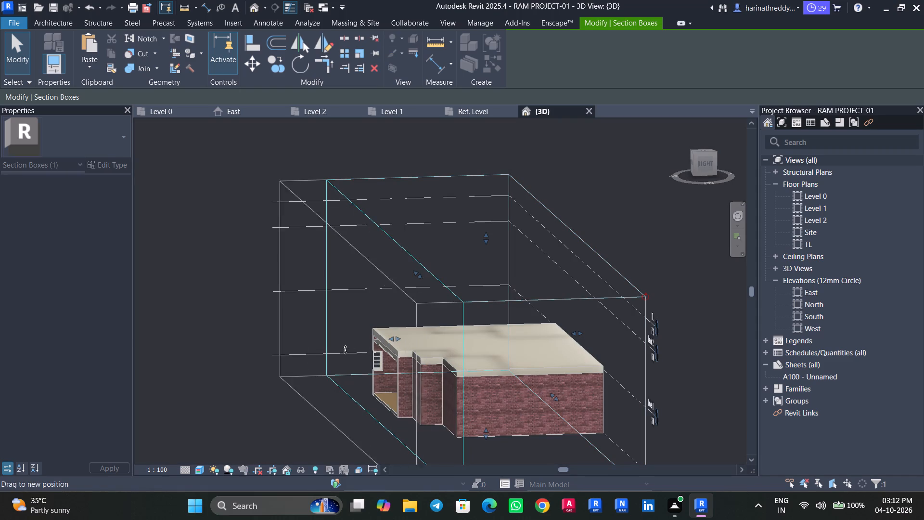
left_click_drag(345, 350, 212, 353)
Move the section box's right-side face into the house to cut open the dining area and pooja room.
middle_click_drag(487, 390, 391, 382, "shift")
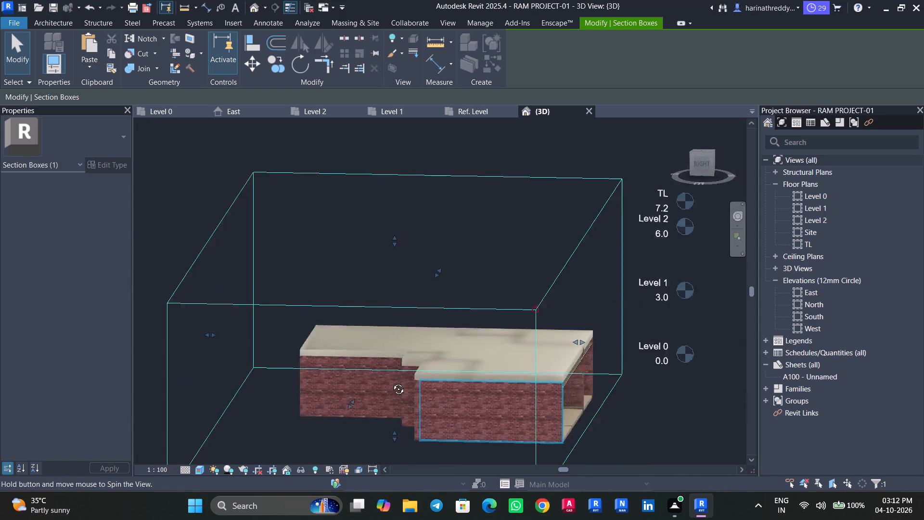
middle_click_drag(391, 382, 333, 371, "shift")
middle_click_drag(322, 372, 316, 372, "shift")
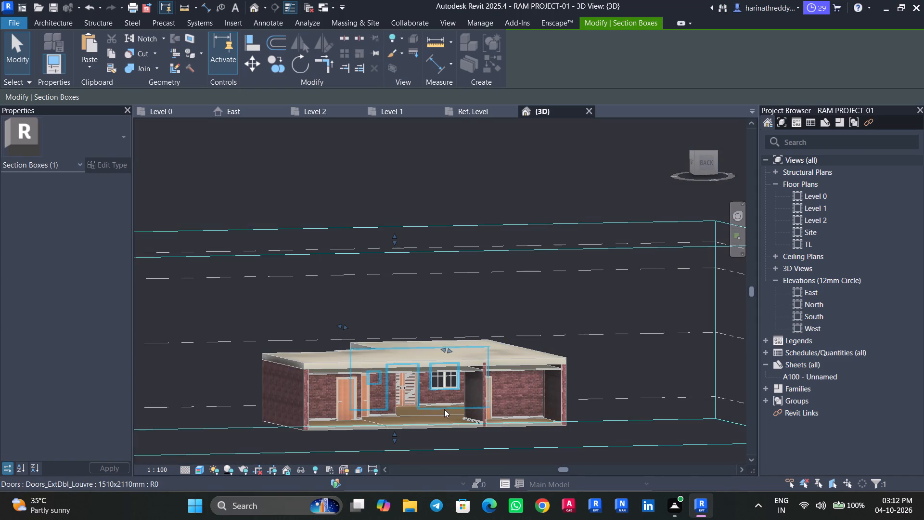
middle_click_drag(444, 409, 379, 411)
scroll(378, 409, "down", 8)
middle_click_drag(379, 407, 438, 408)
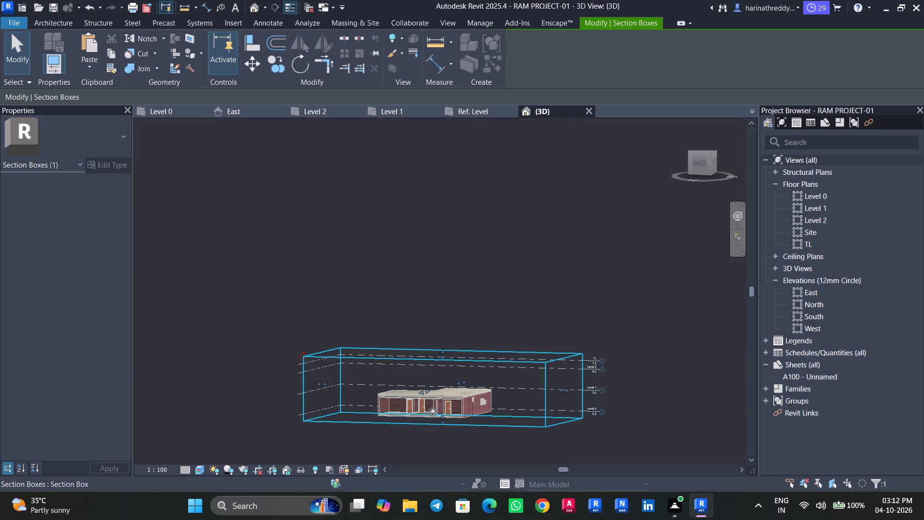
left_click_drag(321, 384, 436, 409)
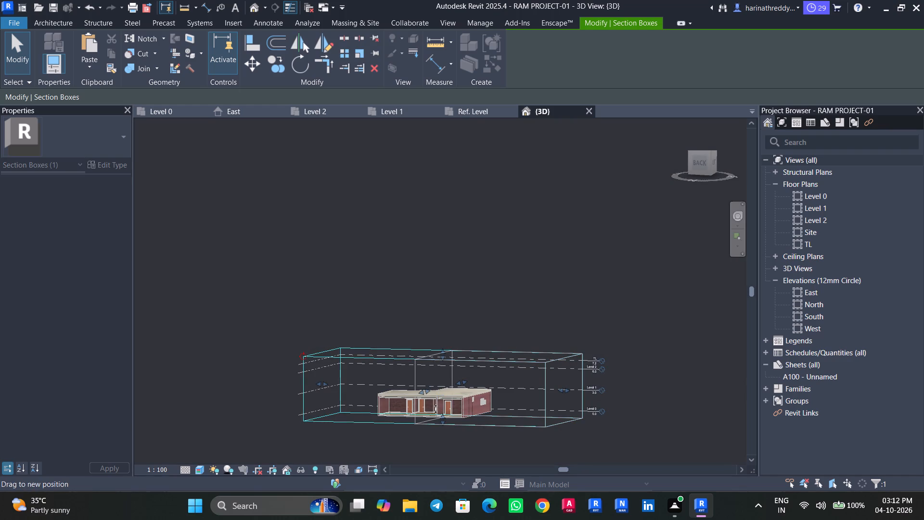
left_click_drag(436, 409, 430, 408)
Create a wall sweep similar to the short wall's skirting along the dining-side base of the inner wall beside the door.
middle_click_drag(429, 418, 503, 418, "shift")
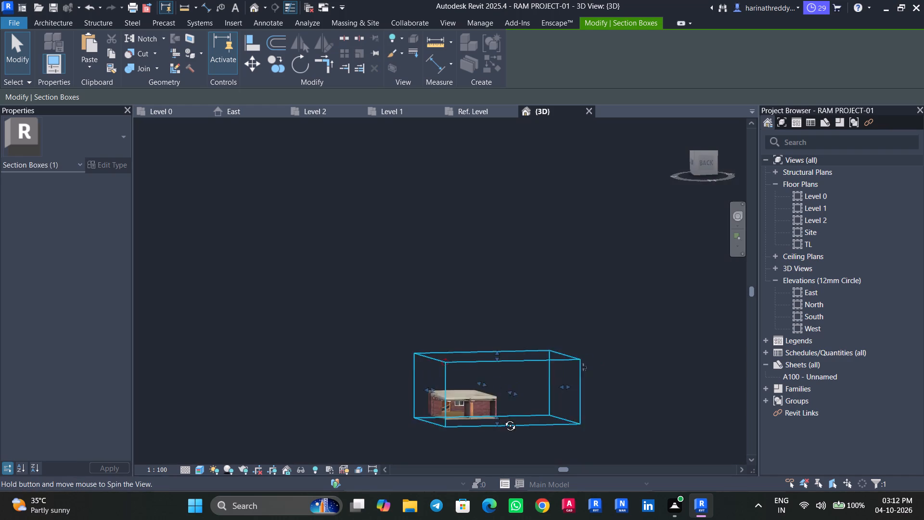
middle_click_drag(503, 418, 577, 417, "shift")
scroll(517, 416, "up", 7)
scroll(455, 434, "up", 6)
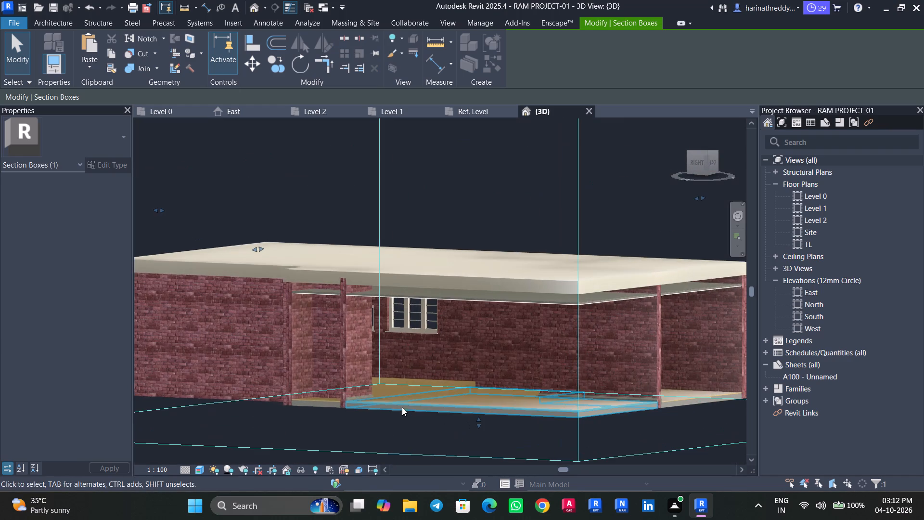
scroll(440, 399, "up", 4)
scroll(441, 398, "down", 1)
scroll(441, 398, "up", 3)
middle_click_drag(532, 396, 518, 407, "shift")
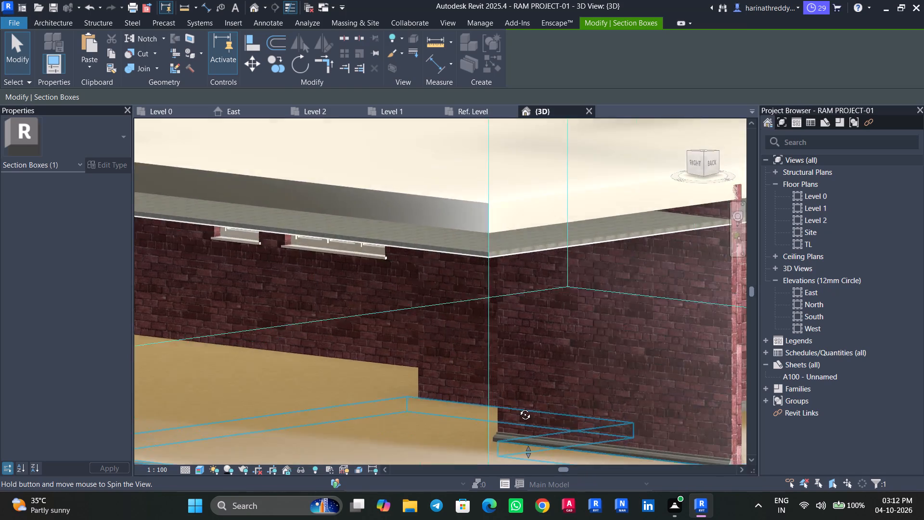
middle_click_drag(518, 407, 566, 403, "shift")
middle_click_drag(566, 396, 368, 385)
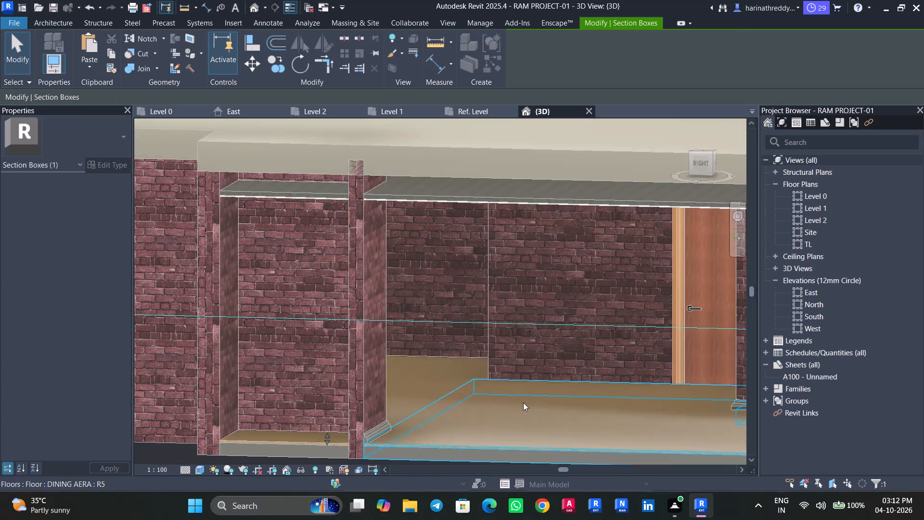
middle_click_drag(523, 403, 458, 390)
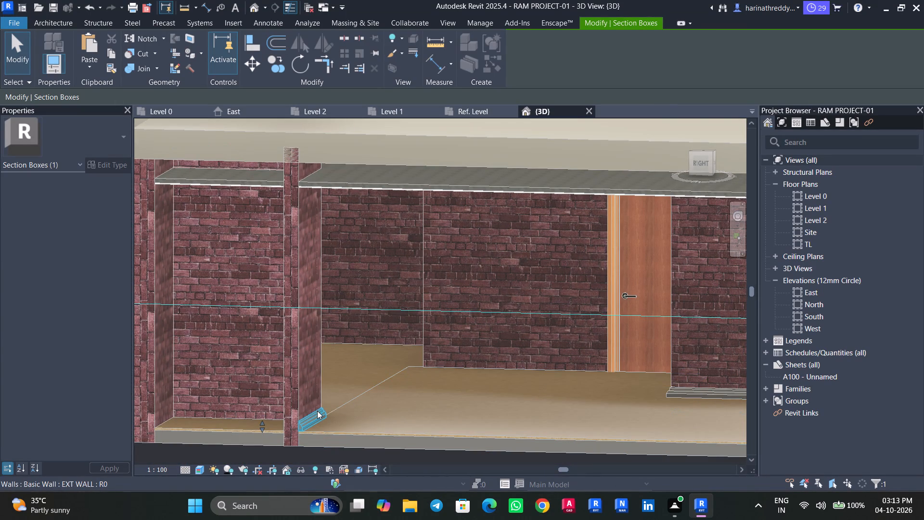
left_click(317, 411)
type("cs")
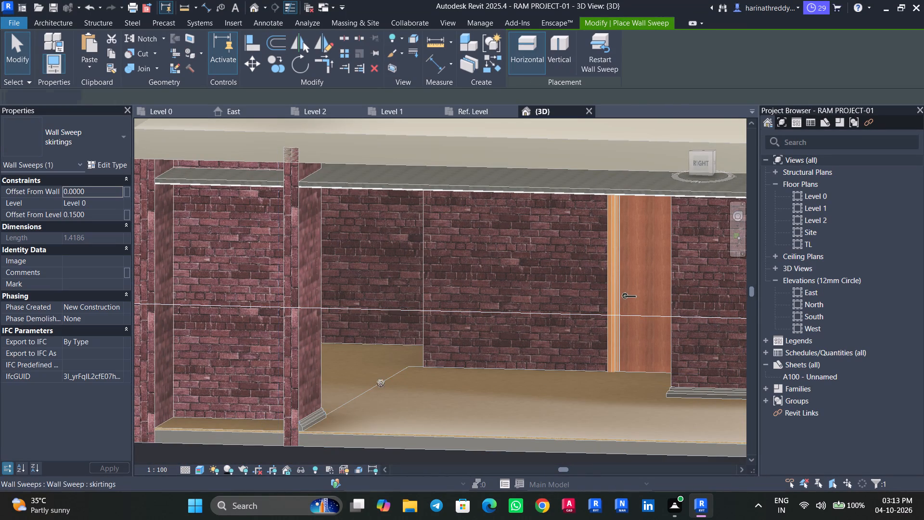
scroll(469, 370, "up", 2)
scroll(470, 370, "down", 1)
scroll(470, 370, "up", 5)
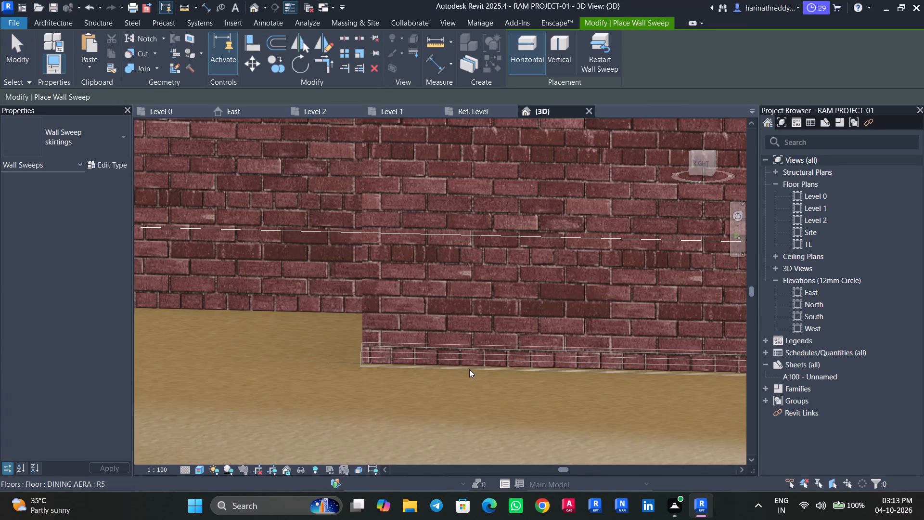
scroll(466, 369, "up", 8)
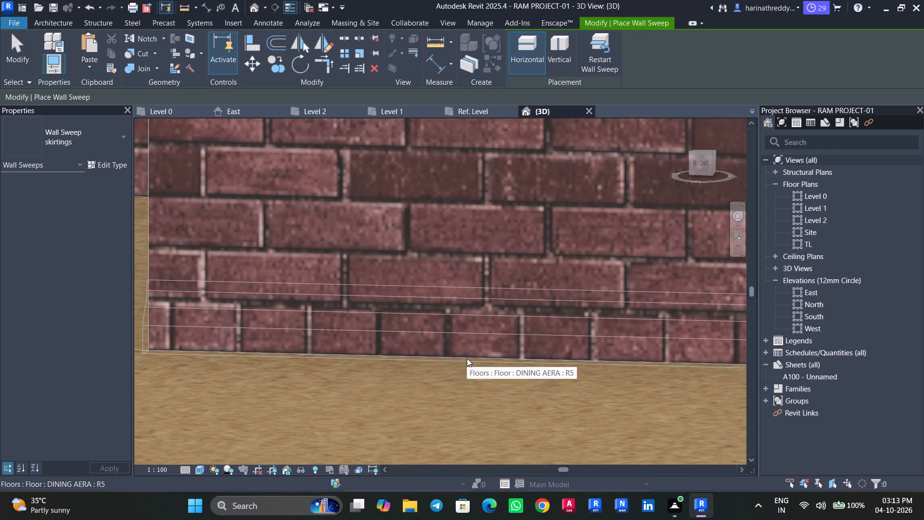
left_click(467, 358)
scroll(467, 358, "down", 12)
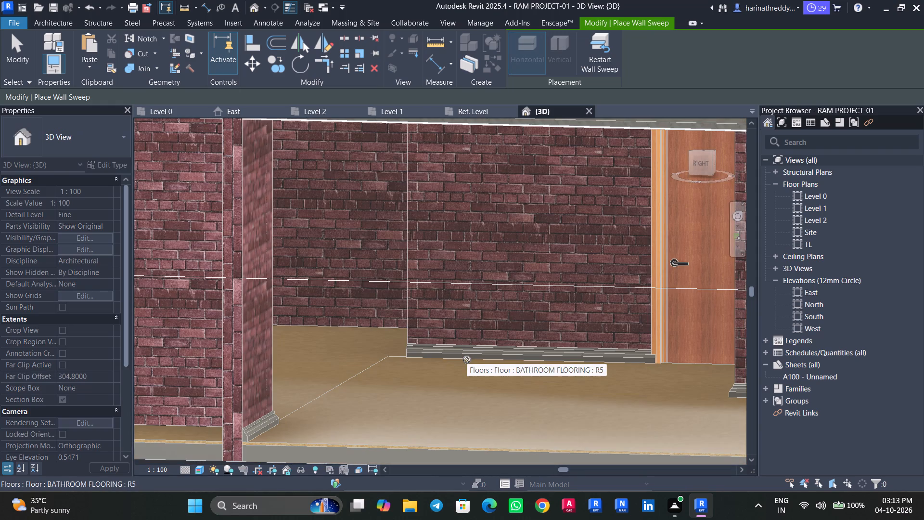
key("Escape")
left_click(468, 355)
key("Escape")
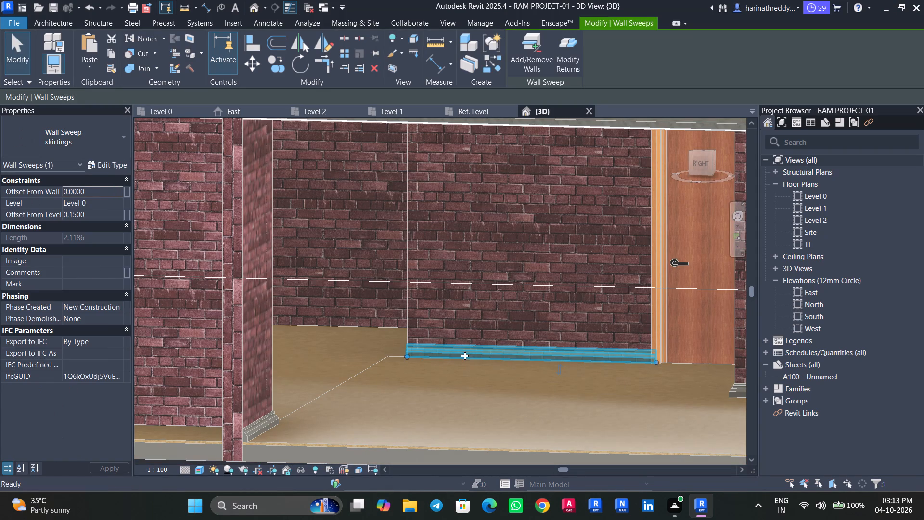
Create a wall sweep similar to the new dining skirting along the base of the pooja room's back wall.
middle_click_drag(450, 378, 460, 376, "shift")
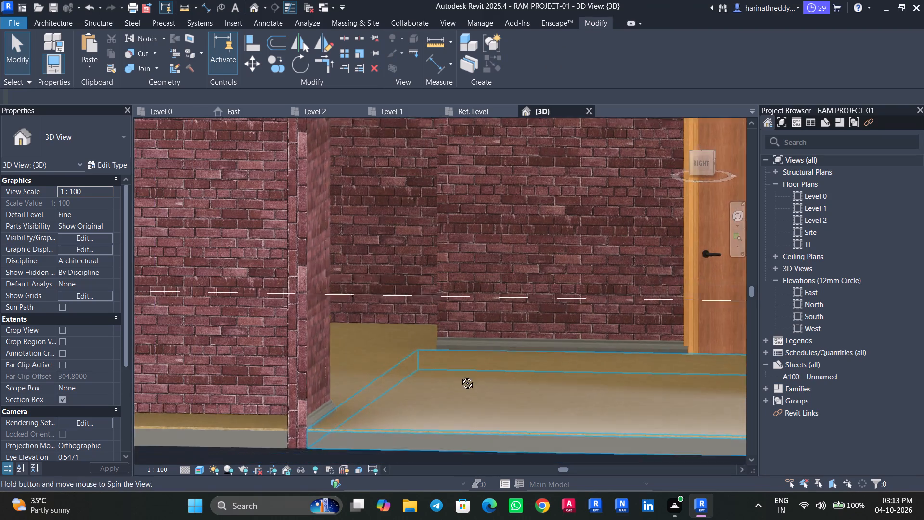
middle_click_drag(460, 376, 462, 376, "shift")
left_click(494, 344)
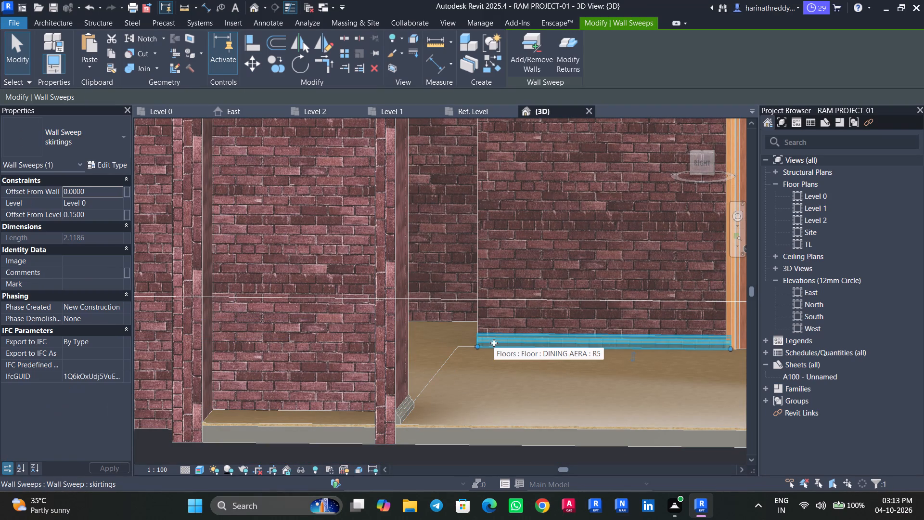
type("cs")
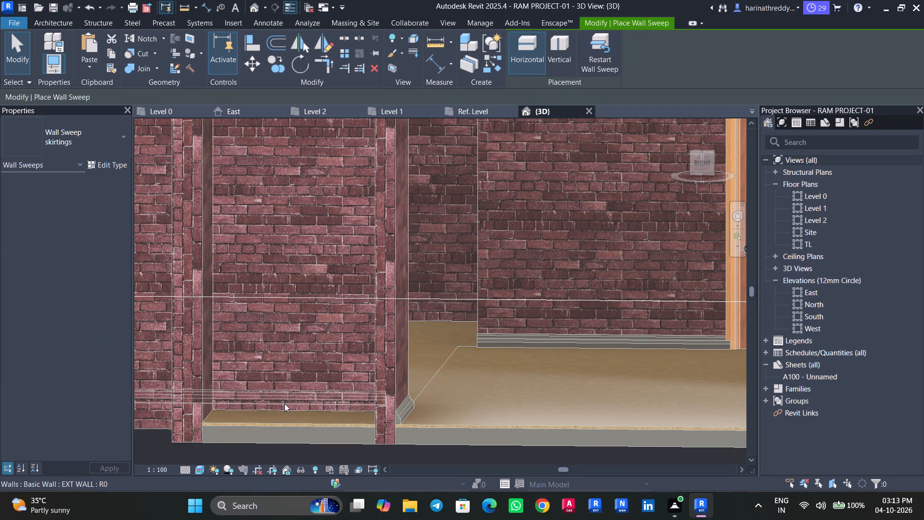
scroll(293, 411, "up", 14)
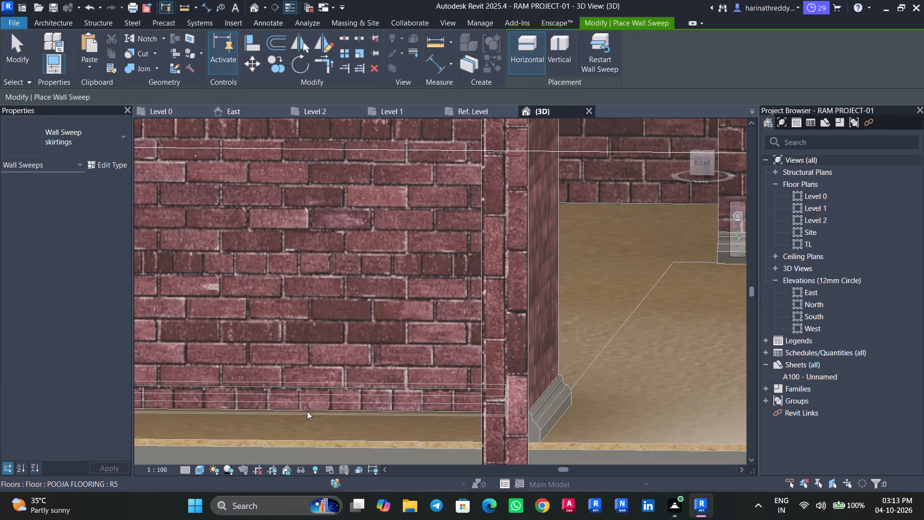
scroll(310, 412, "up", 7)
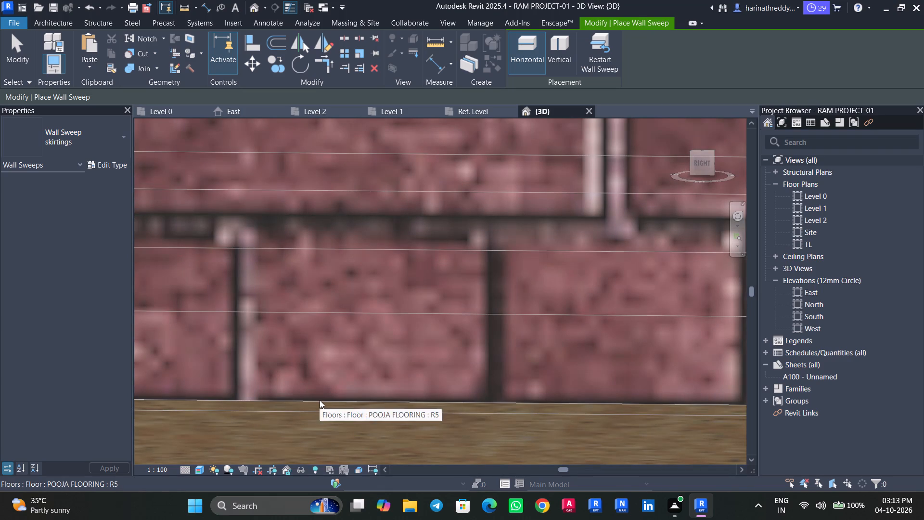
left_click(320, 400)
key("Escape")
scroll(320, 400, "down", 14)
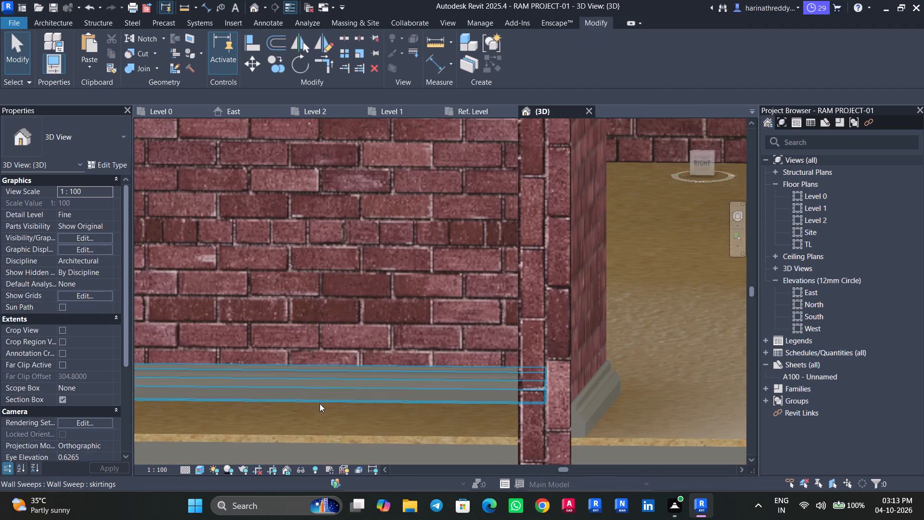
key("Escape")
left_click(376, 387)
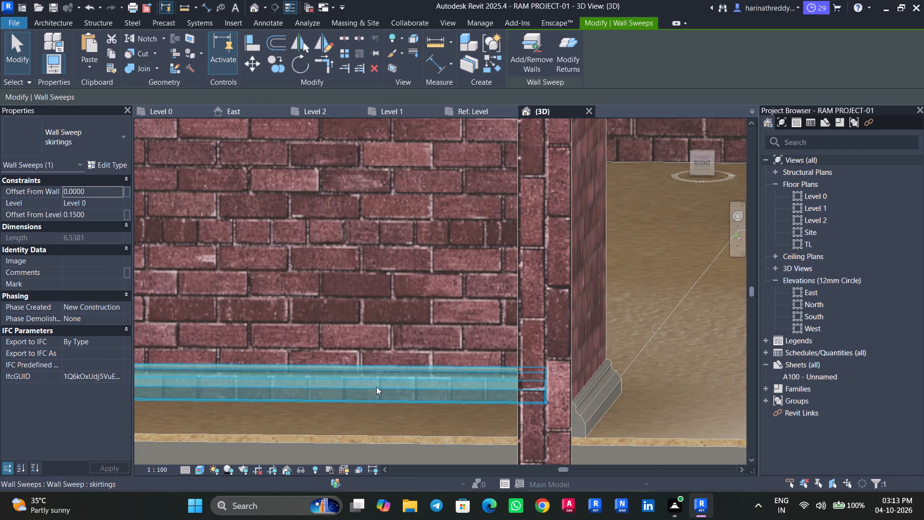
scroll(376, 387, "down", 6)
key("Escape")
scroll(372, 400, "down", 5)
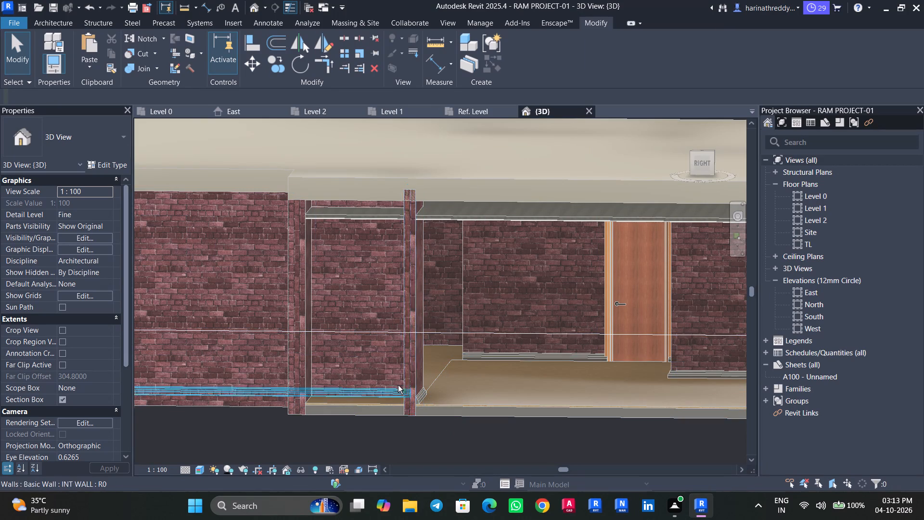
Create a wall sweep similar to the back-wall skirting along the base of the pooja room's side wall farther from the doors.
middle_click_drag(398, 385, 373, 394, "shift")
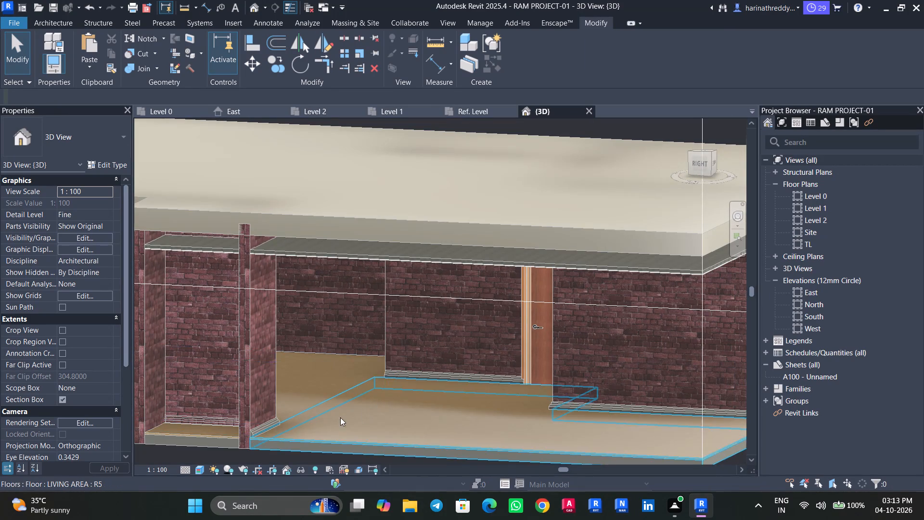
middle_click_drag(218, 388, 311, 359)
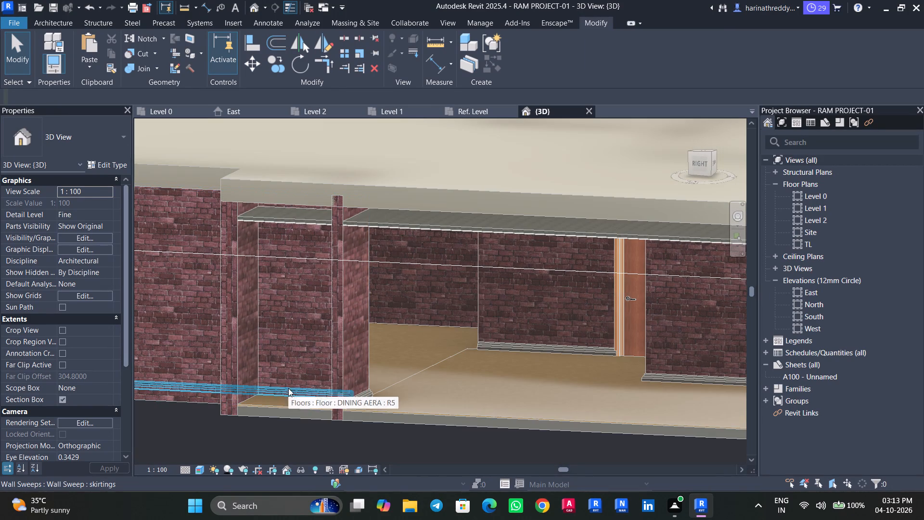
left_click(288, 388)
type("cs")
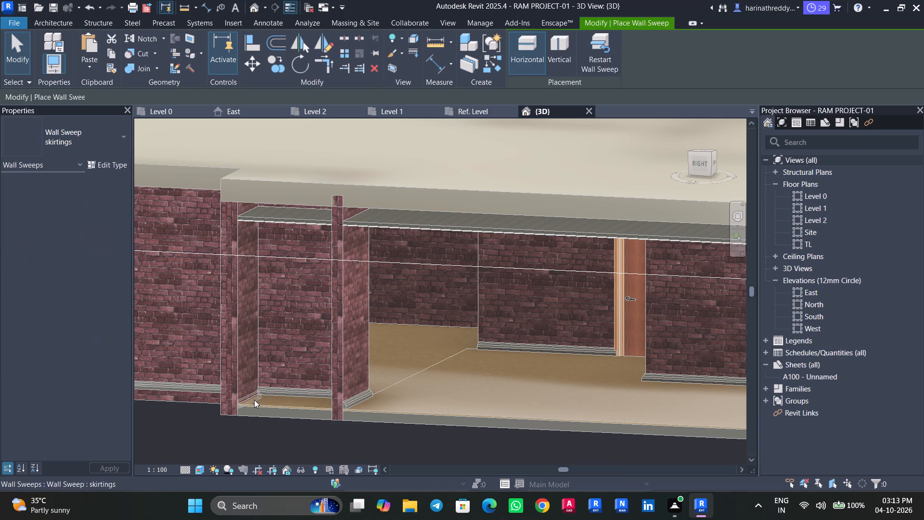
scroll(245, 403, "up", 14)
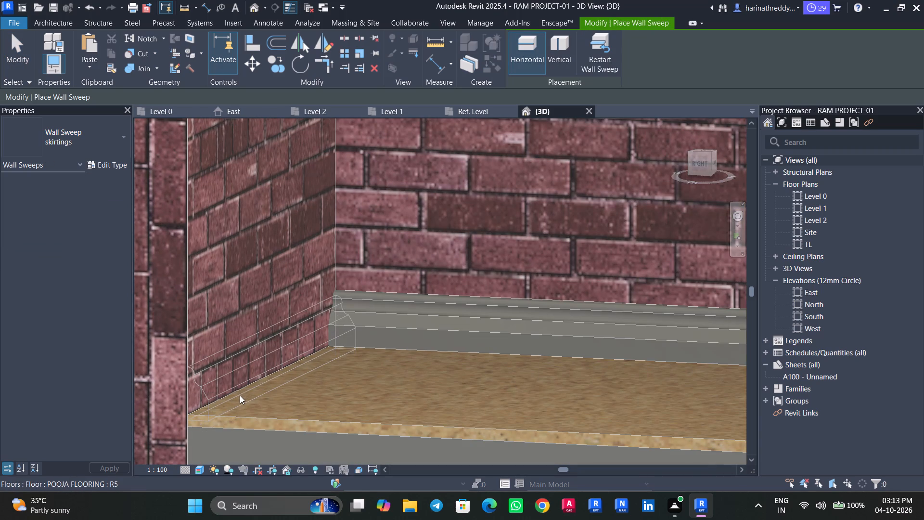
middle_click(240, 395)
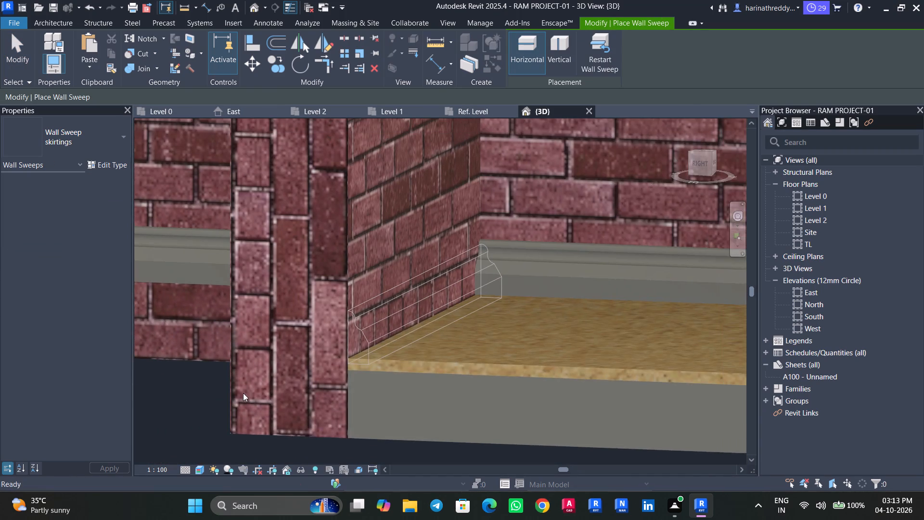
scroll(243, 393, "up", 1)
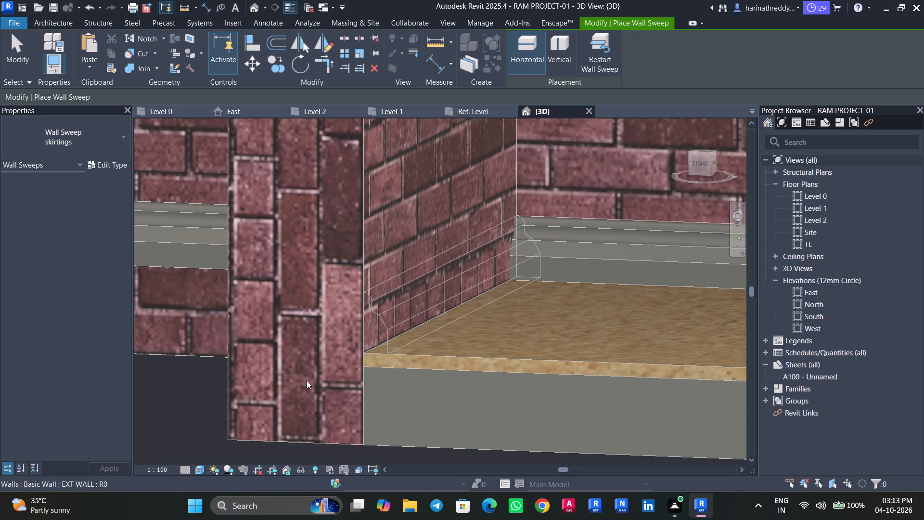
left_click(307, 381)
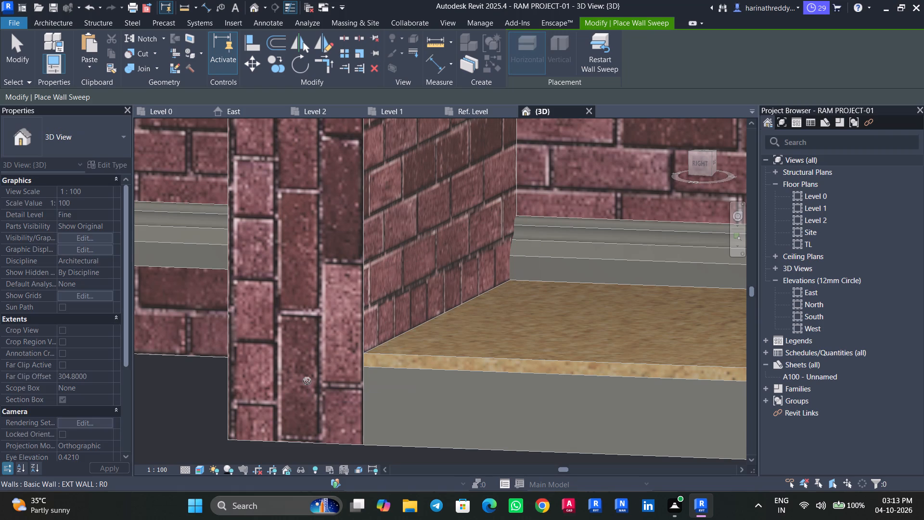
key("Escape")
left_click(388, 335)
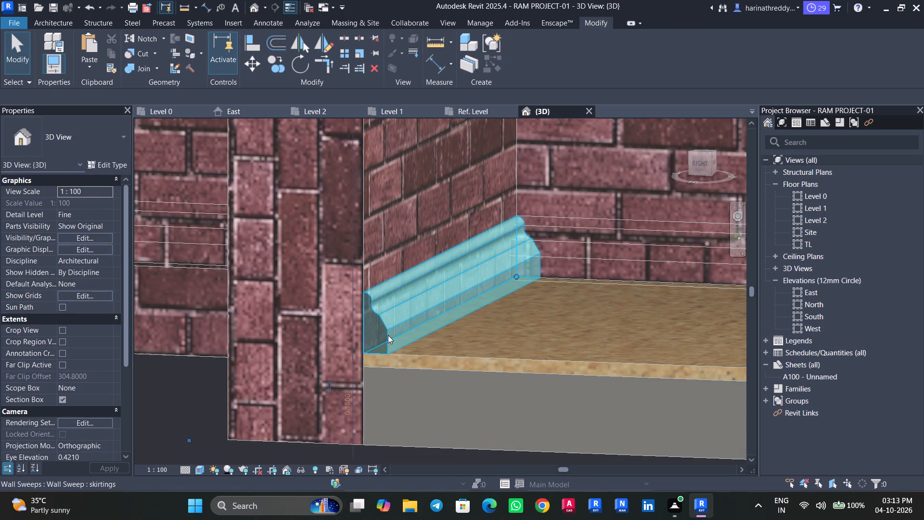
key("Escape")
Create a wall sweep similar to the back-wall skirting along the base of the pooja room's opposite side wall, nearer the doors.
middle_click_drag(333, 351, 348, 351, "shift")
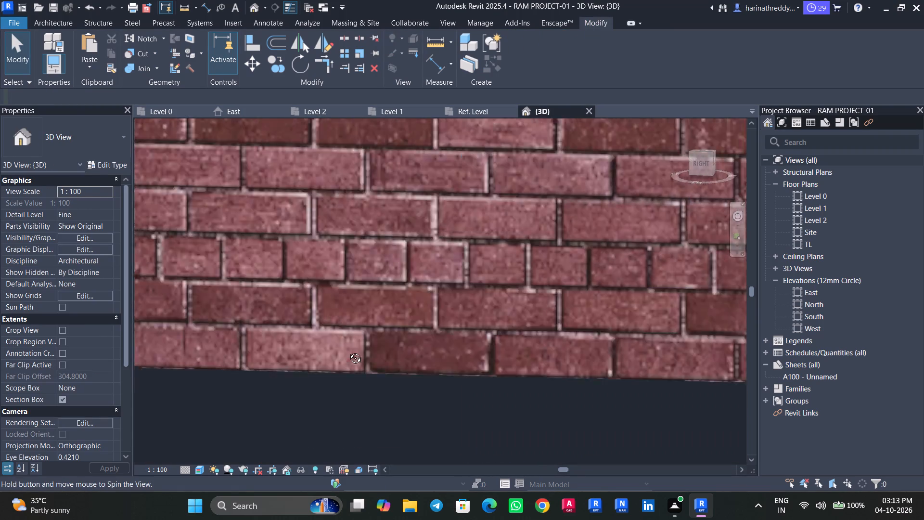
middle_click_drag(348, 351, 361, 348, "shift")
scroll(366, 348, "down", 16)
scroll(455, 346, "up", 1)
scroll(455, 346, "down", 1)
middle_click_drag(456, 346, 362, 358)
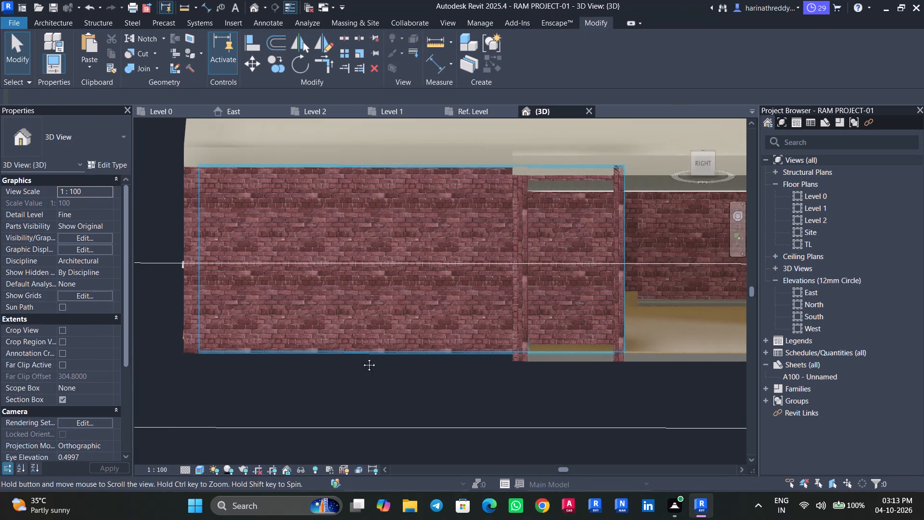
middle_click_drag(362, 358, 194, 381)
middle_click_drag(357, 387, 384, 385, "shift")
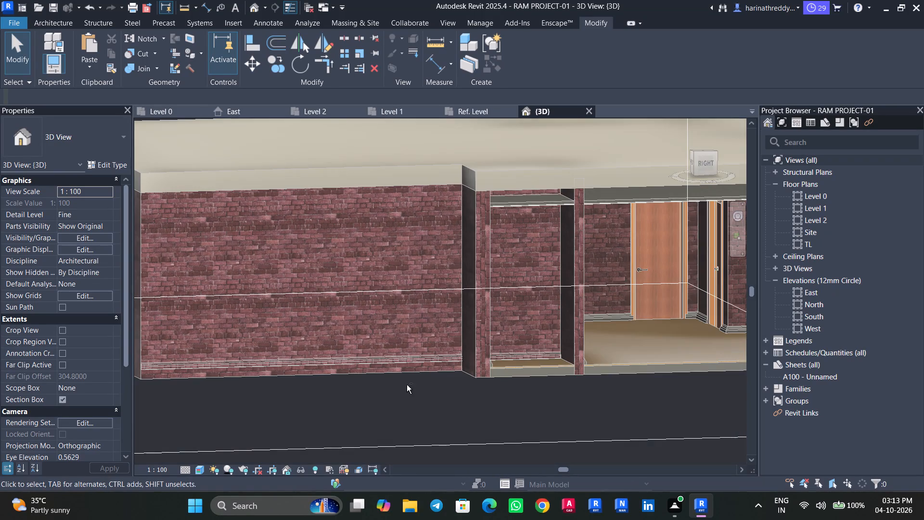
middle_click_drag(479, 381, 342, 403)
scroll(379, 381, "up", 6)
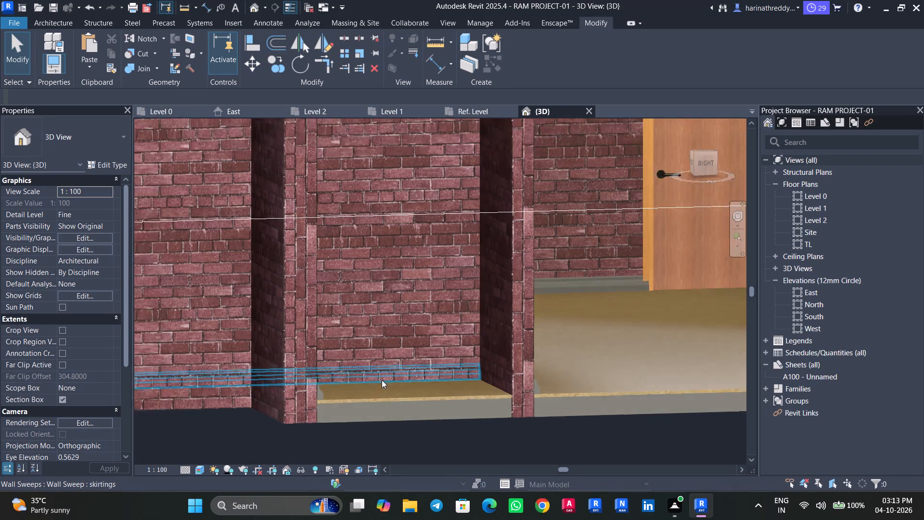
scroll(382, 380, "up", 1)
left_click(386, 376)
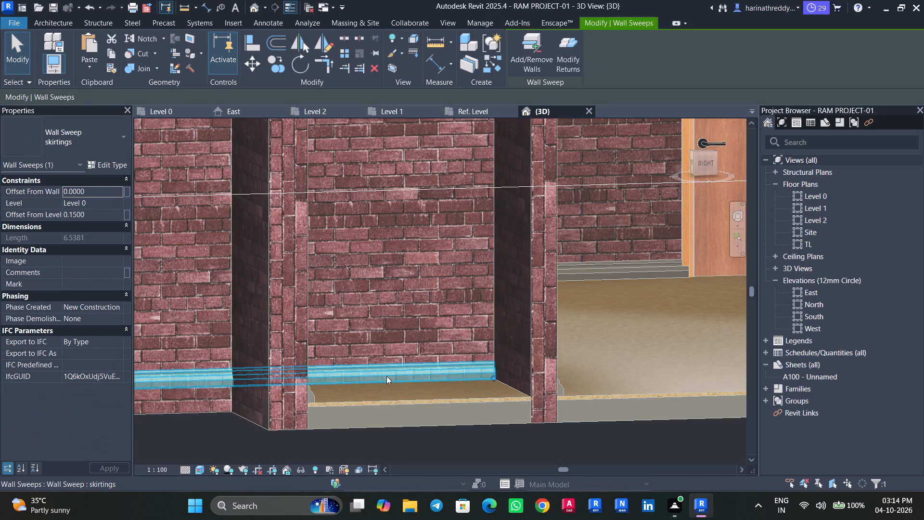
type("cs")
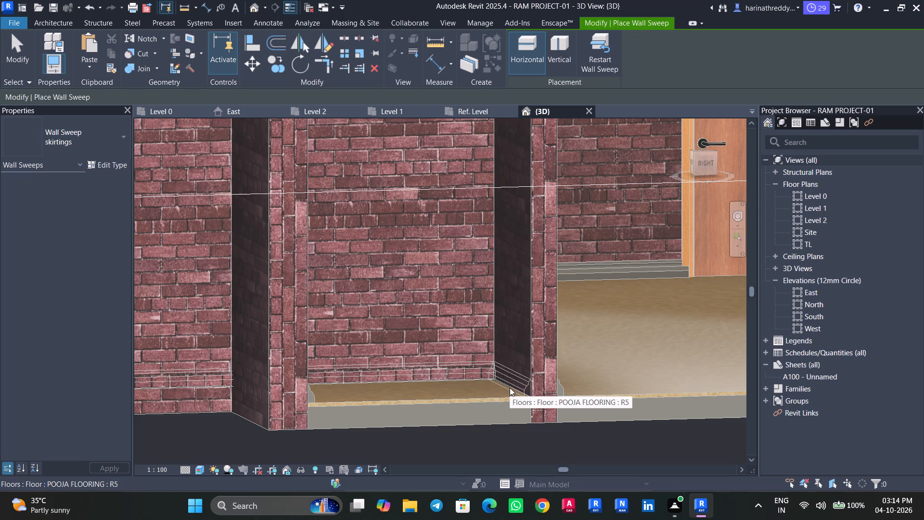
scroll(508, 388, "up", 9)
middle_click_drag(518, 391, 515, 391)
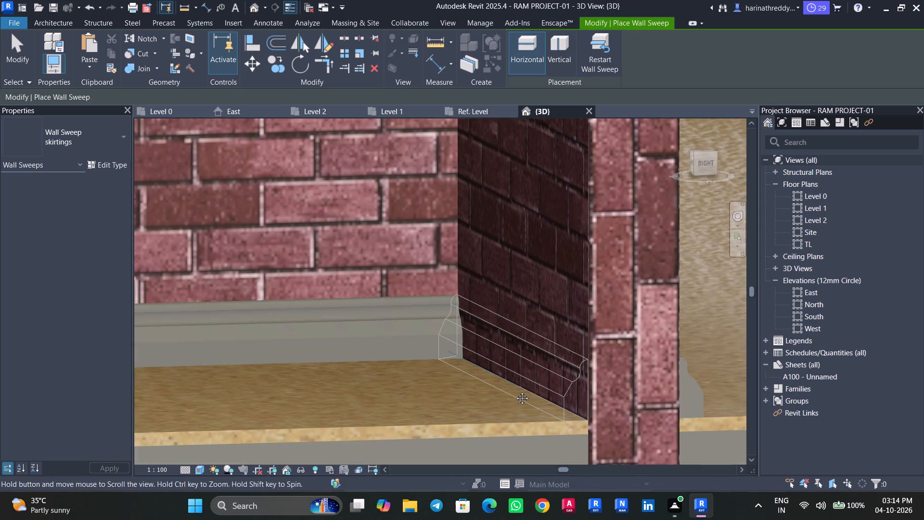
middle_click_drag(515, 391, 499, 387)
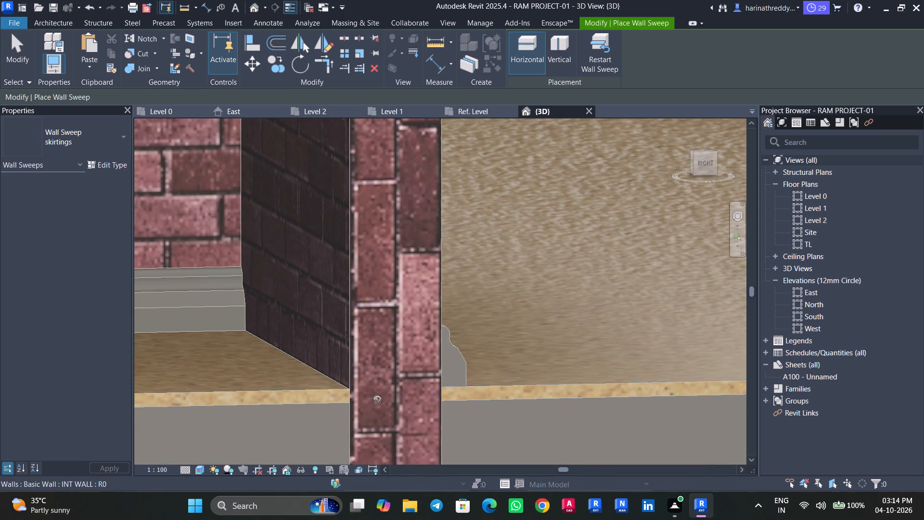
scroll(334, 385, "up", 3)
scroll(334, 385, "down", 1)
scroll(334, 385, "up", 6)
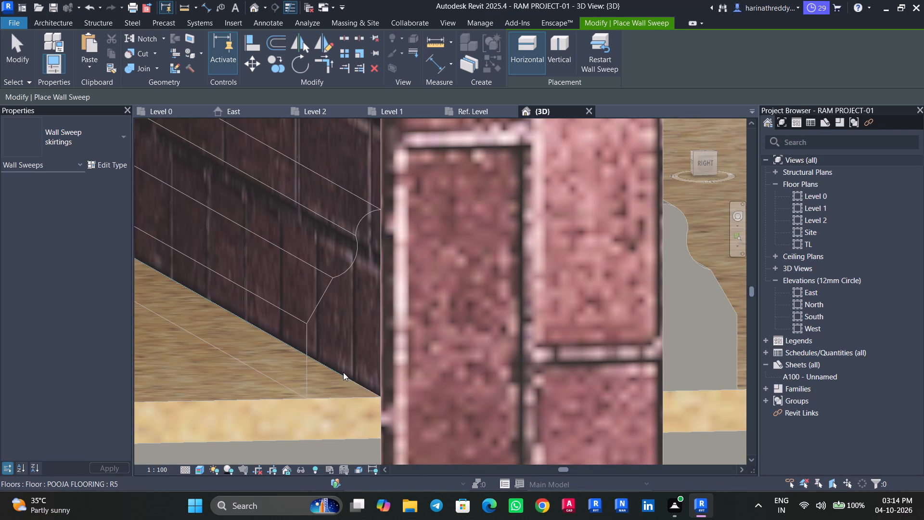
left_click(343, 372)
key("Escape")
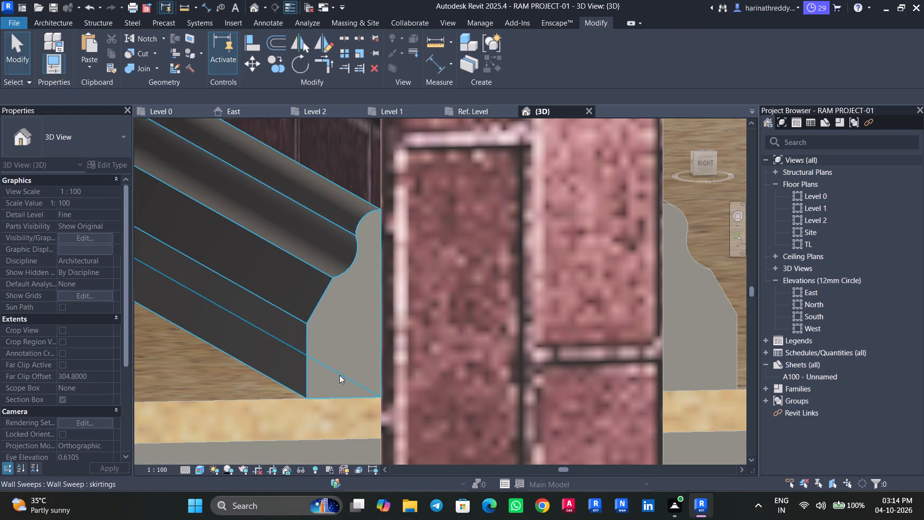
key("Escape")
Switch to the Right view and examine how the new pooja room skirtings sit against the floor and walls.
scroll(382, 382, "down", 8)
scroll(385, 377, "up", 2)
scroll(385, 377, "down", 2)
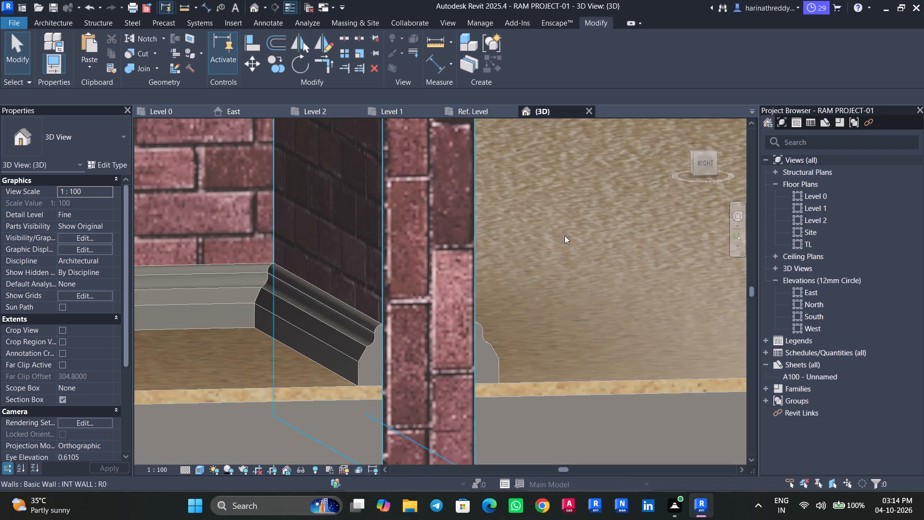
left_click(703, 158)
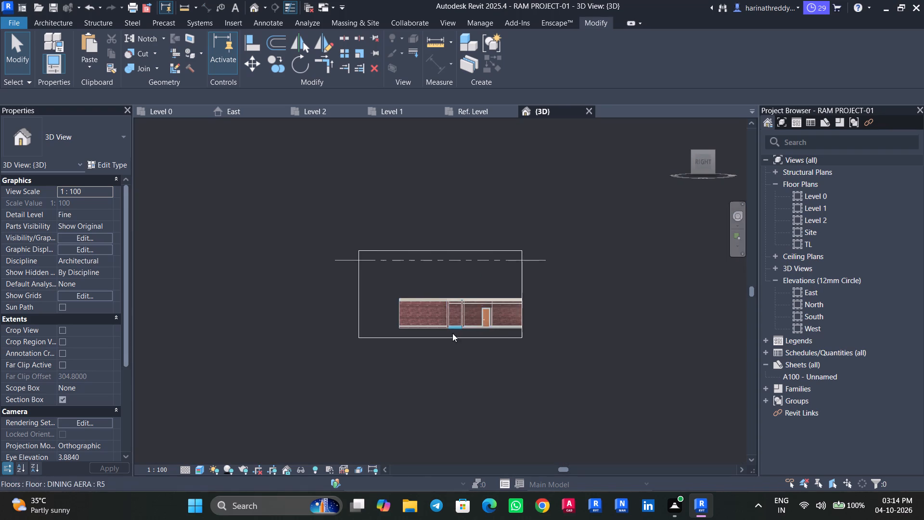
scroll(452, 333, "up", 15)
scroll(471, 314, "down", 1)
scroll(471, 314, "up", 6)
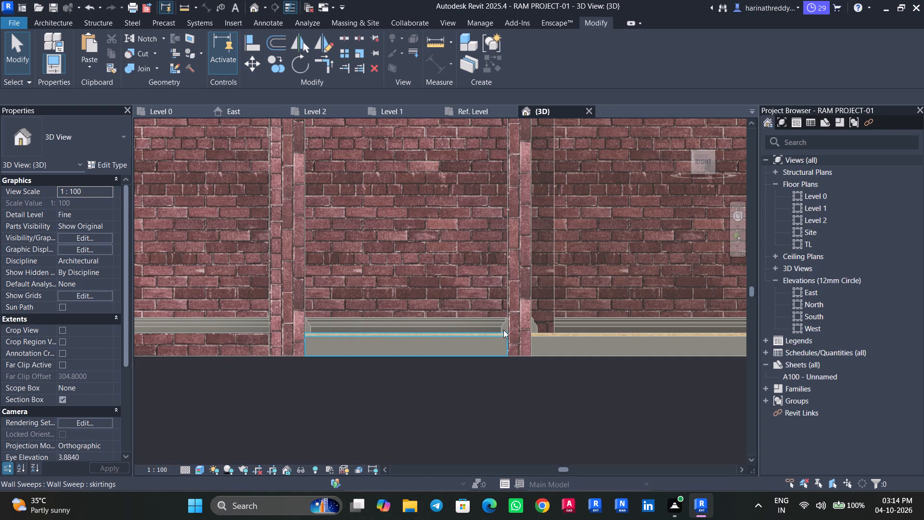
scroll(504, 330, "up", 14)
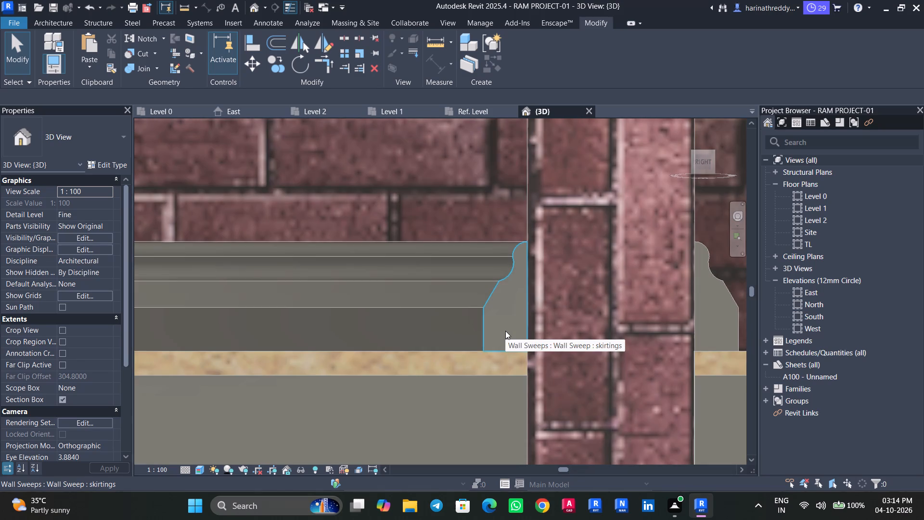
scroll(505, 331, "down", 13)
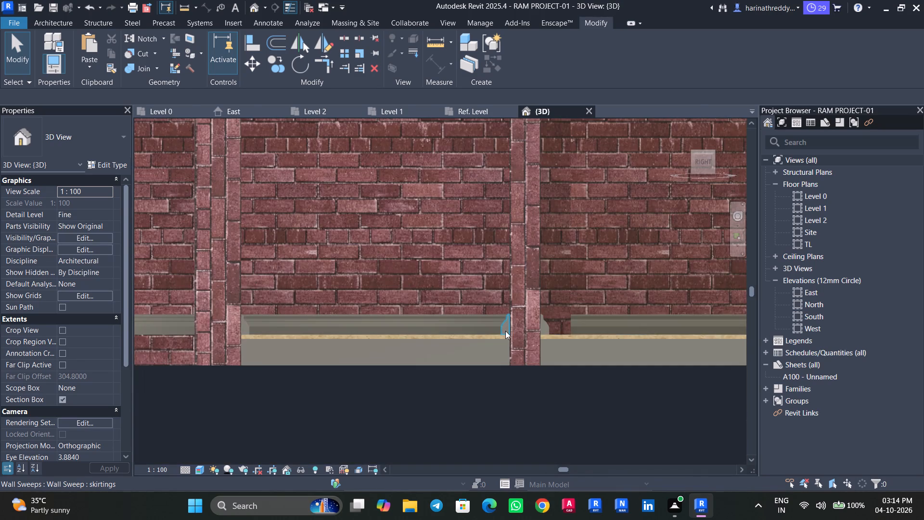